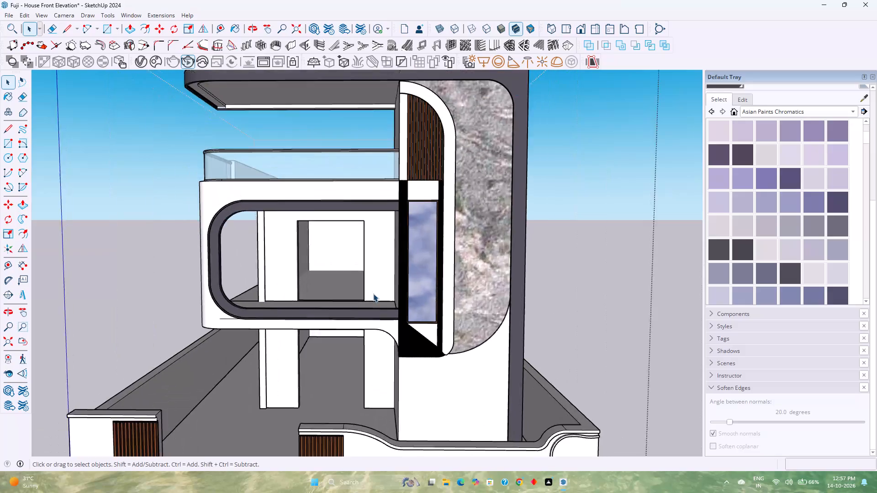
Examine the balcony frame, overhanging roof slab and facade strip of the building from several angles.
middle_drag(373, 294, 384, 312)
middle_click(384, 312)
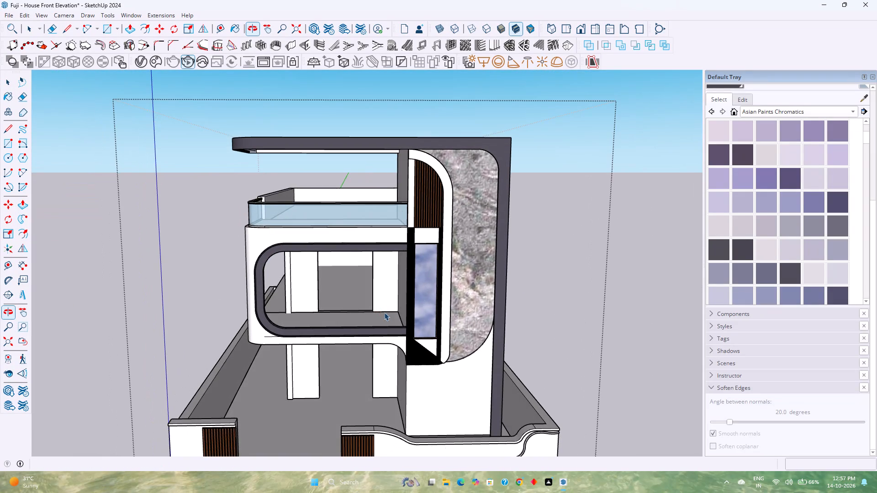
scroll(397, 294, up, 2)
middle_drag(397, 294, 407, 317)
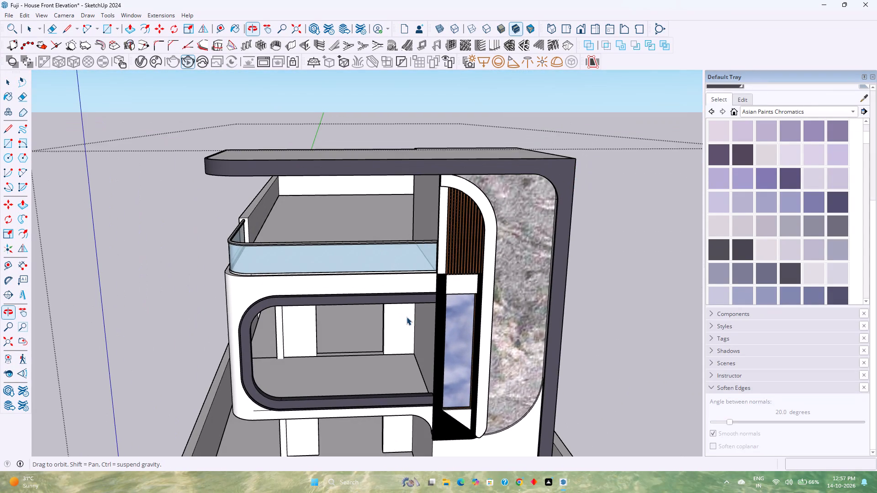
middle_drag(407, 317, 407, 317)
shift+middle_drag(398, 321, 325, 361)
middle_drag(322, 360, 390, 296)
middle_click(391, 295)
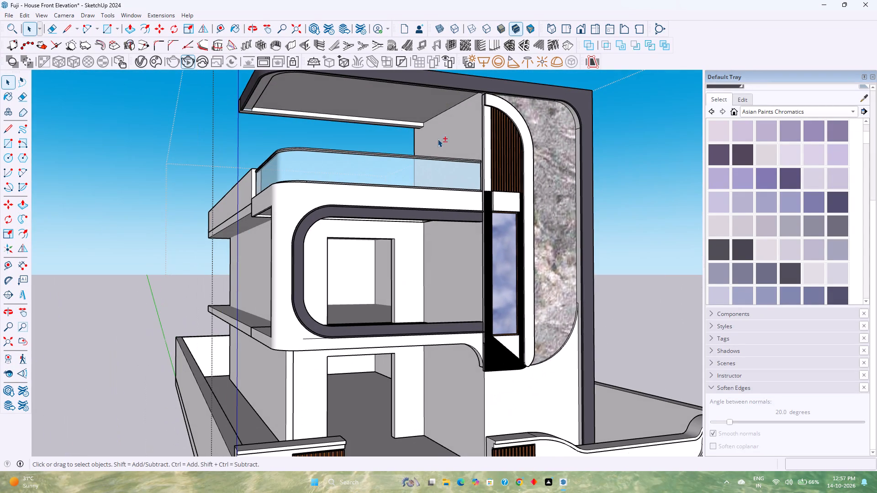
shift+middle_drag(441, 142, 349, 211)
scroll(346, 211, up, 2)
scroll(346, 211, down, 1)
middle_drag(346, 211, 369, 181)
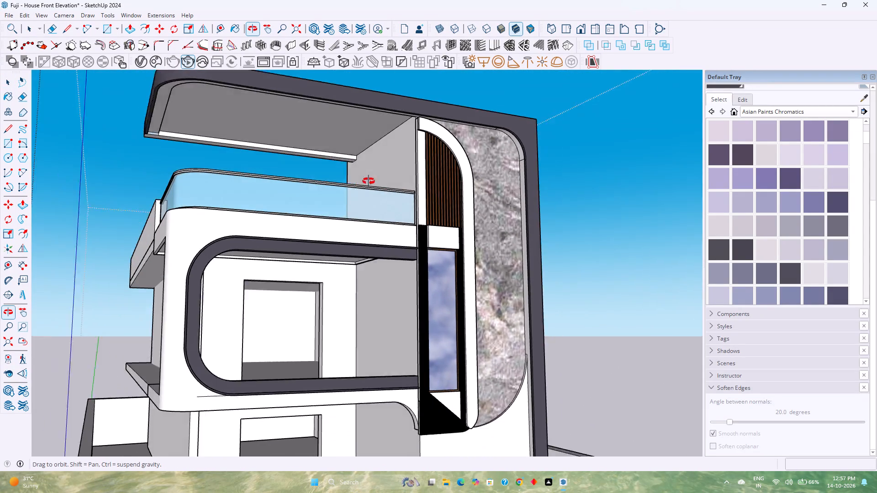
middle_drag(369, 181, 374, 177)
scroll(374, 177, down, 1)
middle_drag(374, 177, 363, 196)
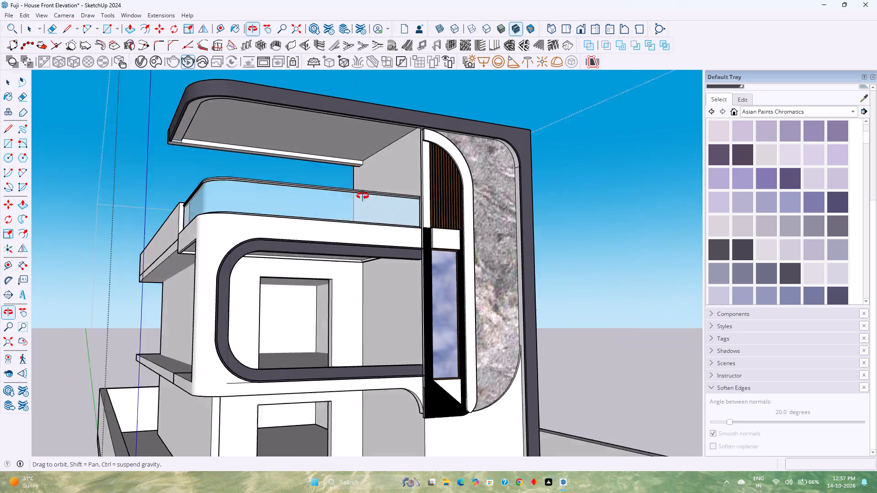
middle_drag(363, 196, 356, 207)
middle_click(356, 207)
scroll(174, 168, up, 3)
scroll(174, 168, down, 2)
Open the roof slab group and paint its unpainted white edge face beside the charcoal band with 0304 AP 9631 Charcoal Plum-N.
middle_drag(174, 168, 311, 221)
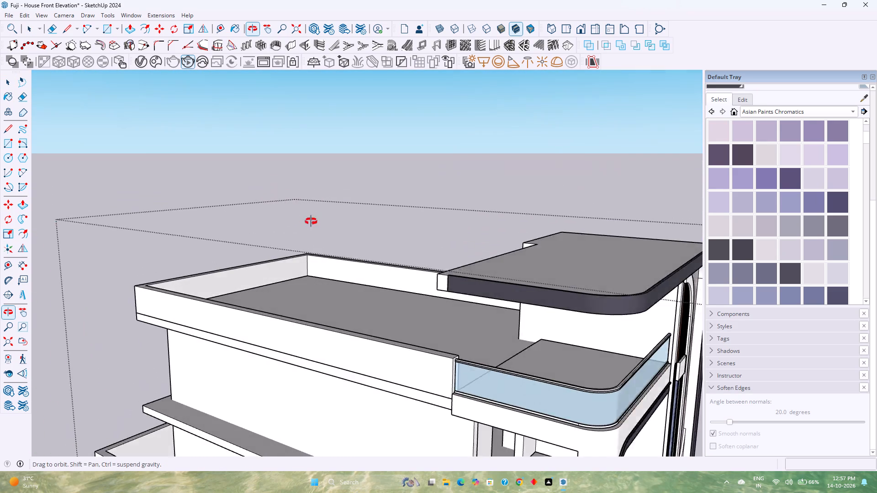
middle_drag(311, 221, 348, 220)
shift+middle_drag(518, 268, 438, 250)
middle_drag(427, 255, 469, 273)
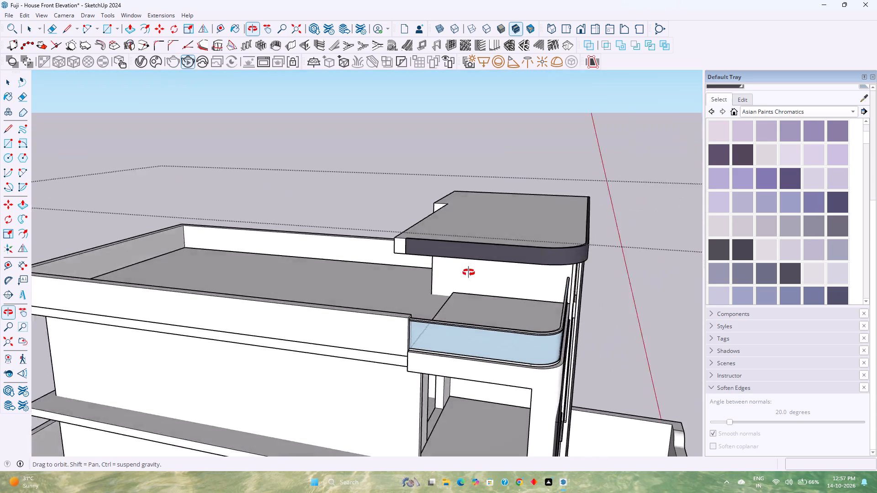
middle_drag(469, 273, 584, 280)
scroll(370, 236, up, 5)
middle_drag(443, 253, 378, 308)
middle_click(378, 308)
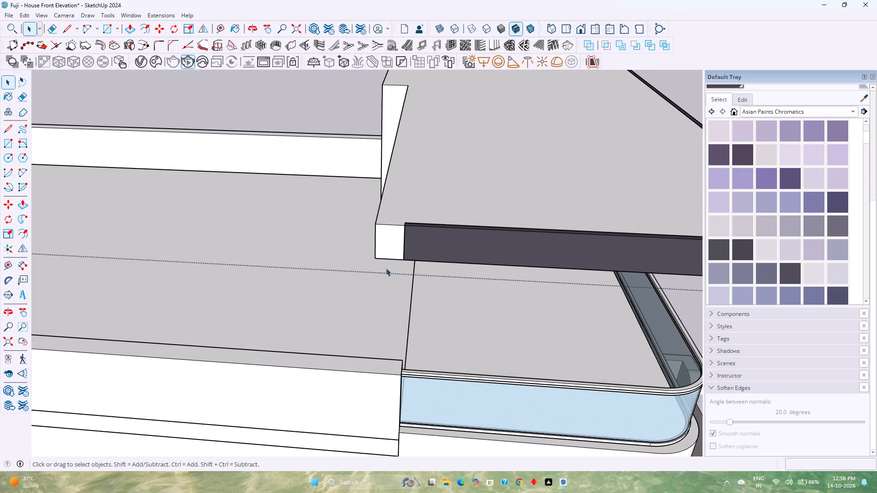
click(395, 242)
double_click(395, 242)
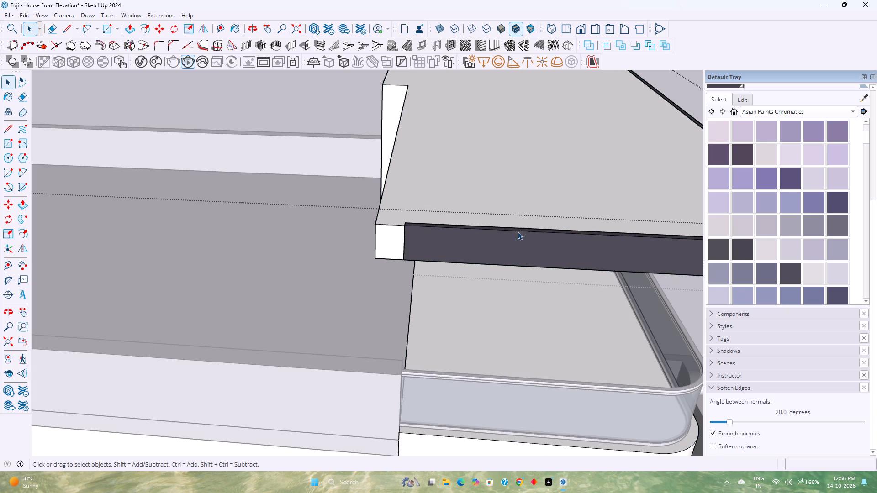
scroll(727, 178, up, 9)
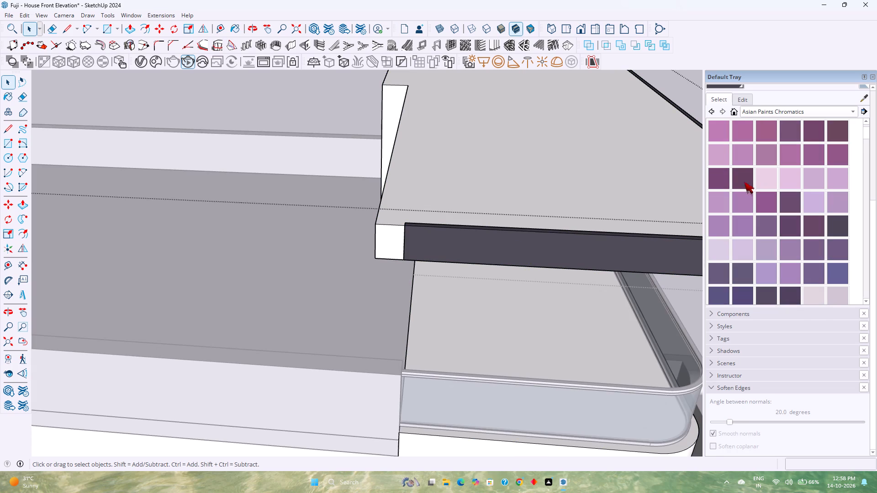
drag(872, 189, 872, 173)
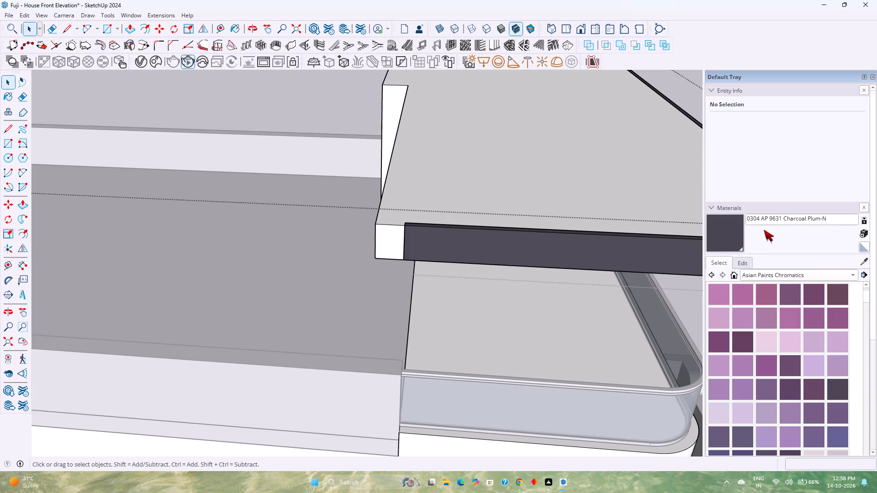
click(726, 232)
click(392, 248)
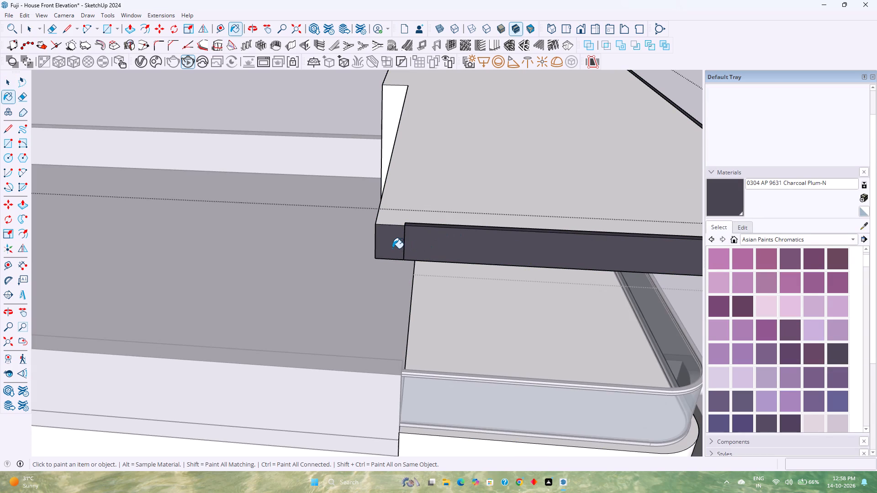
key(space)
Close the groups open for editing, return the model to the front view, and save the file.
scroll(392, 247, down, 5)
middle_drag(415, 280, 279, 247)
scroll(279, 247, up, 1)
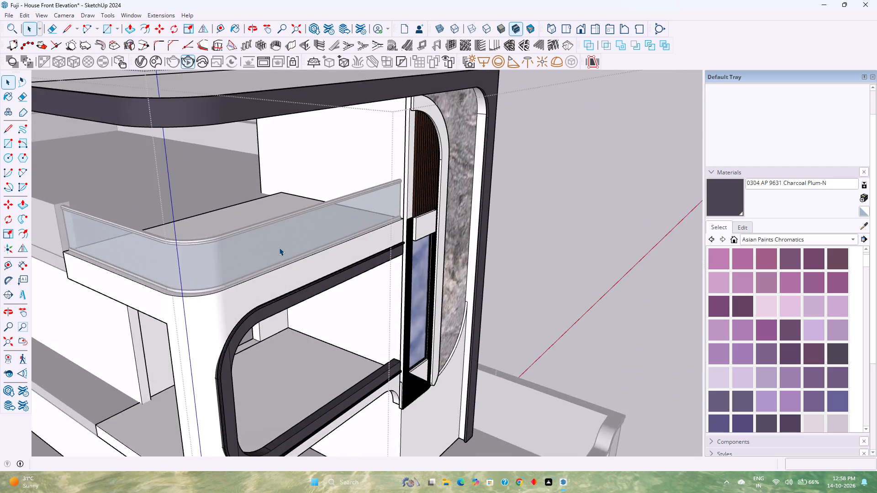
scroll(279, 247, down, 5)
key(Escape)
scroll(279, 247, down, 4)
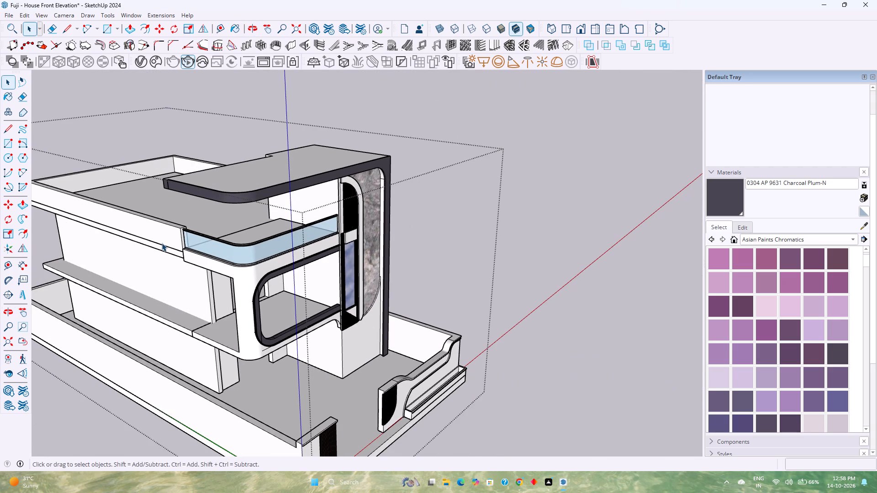
middle_drag(162, 243, 492, 194)
scroll(544, 195, down, 2)
middle_drag(544, 195, 519, 219)
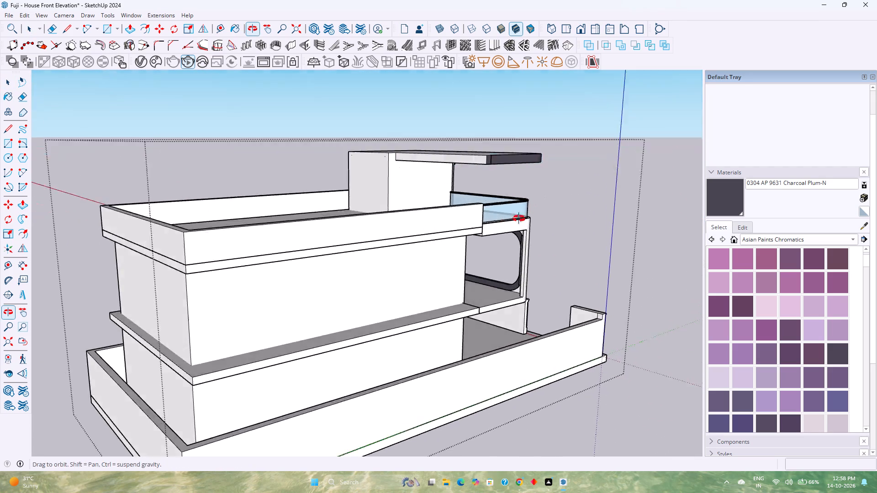
middle_drag(519, 219, 328, 264)
click(576, 30)
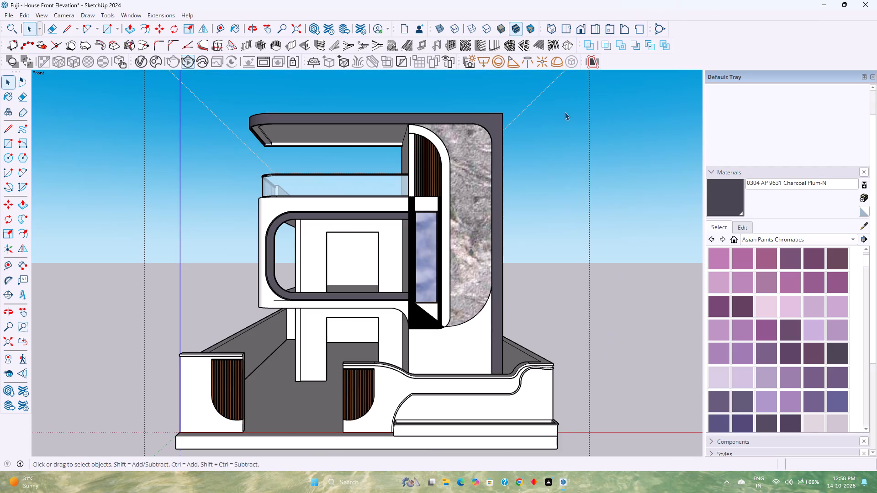
key(Escape)
key(ctrl+s)
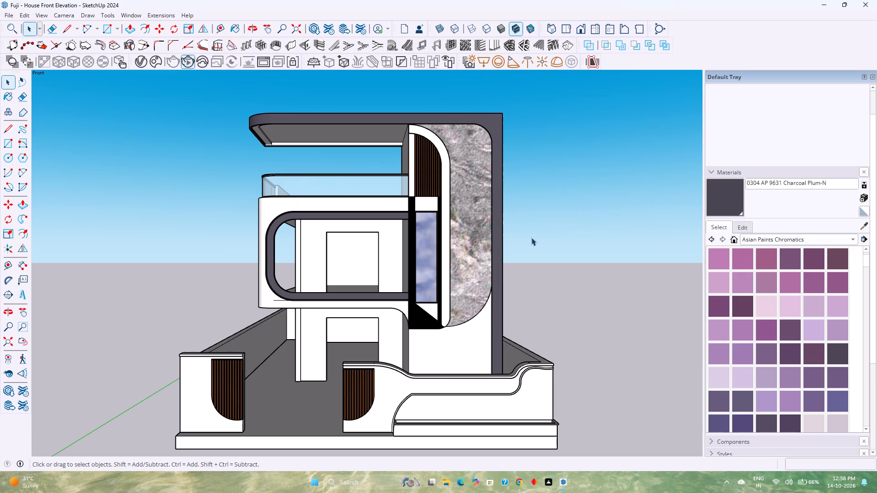
Examine the wooden slat cladding around and below the tall window, including the triangular gap beneath it.
scroll(426, 321, up, 2)
middle_drag(423, 317, 381, 337)
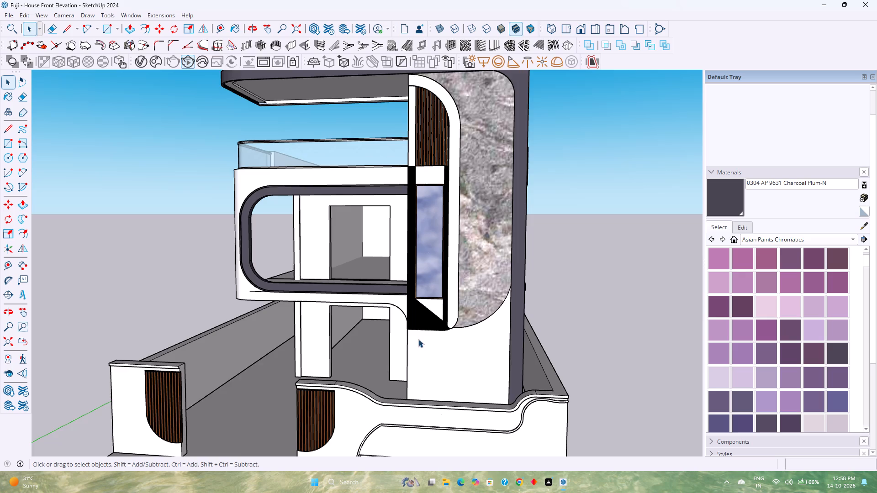
scroll(428, 338, up, 20)
scroll(428, 338, up, 2)
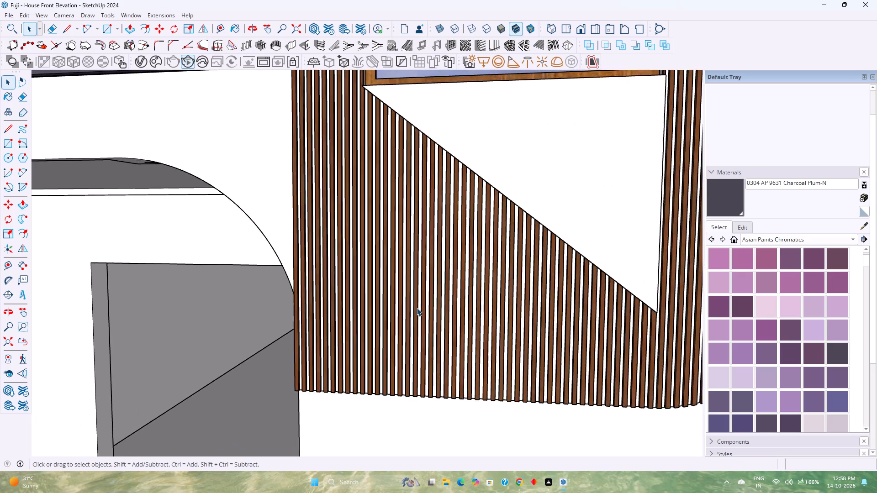
middle_drag(417, 308, 349, 362)
scroll(344, 343, down, 1)
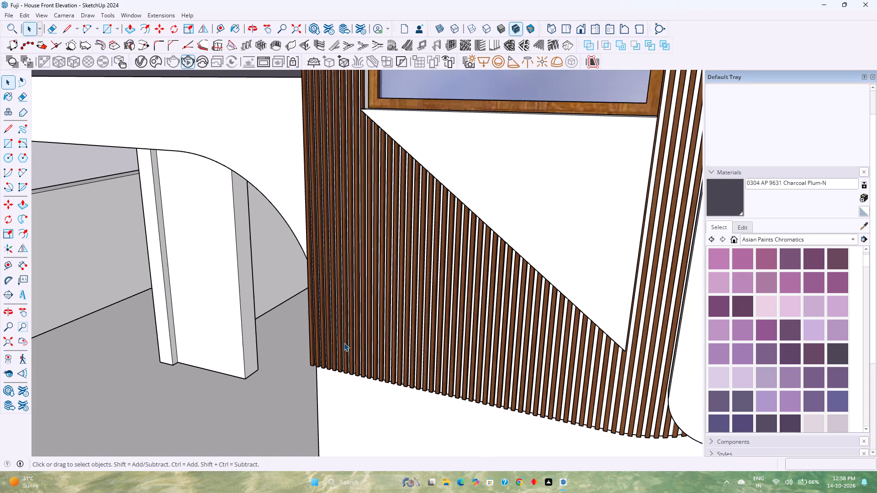
scroll(477, 289, up, 4)
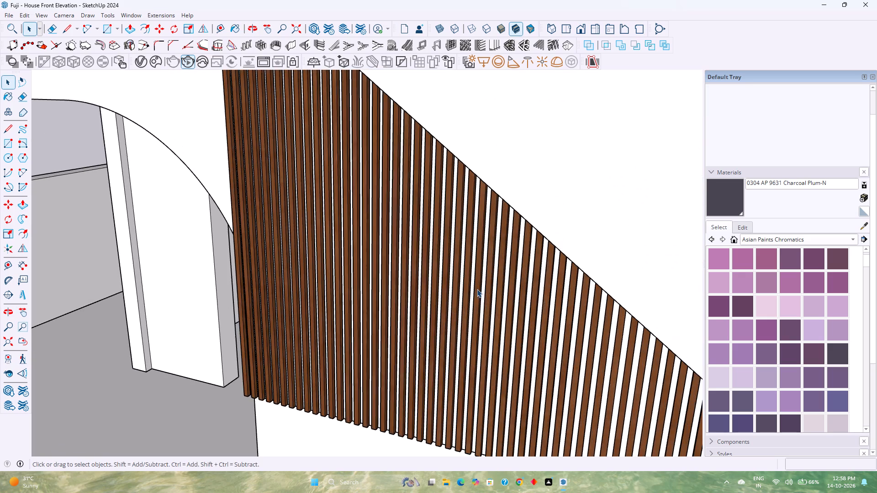
scroll(477, 289, up, 3)
middle_drag(477, 289, 543, 259)
scroll(543, 259, down, 1)
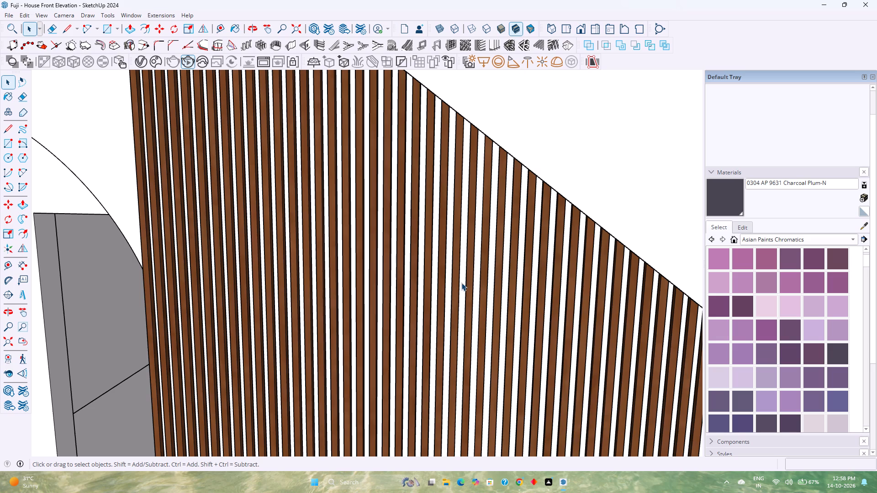
scroll(473, 252, down, 17)
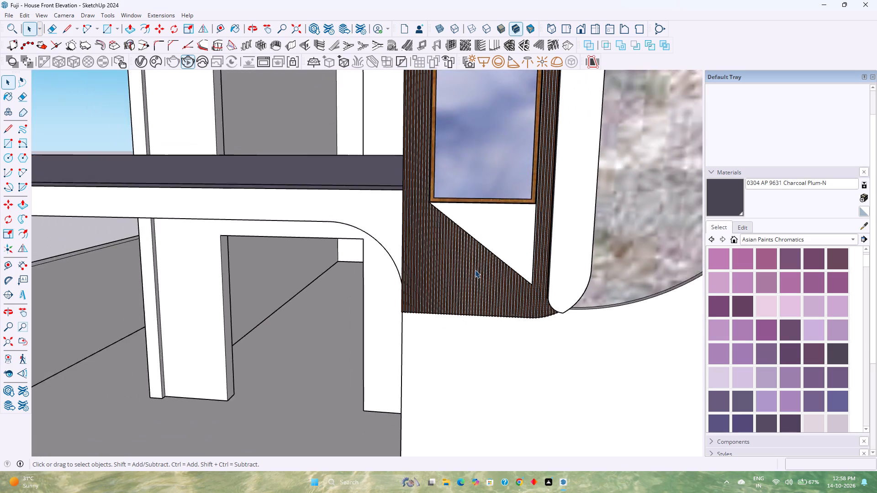
scroll(475, 270, down, 15)
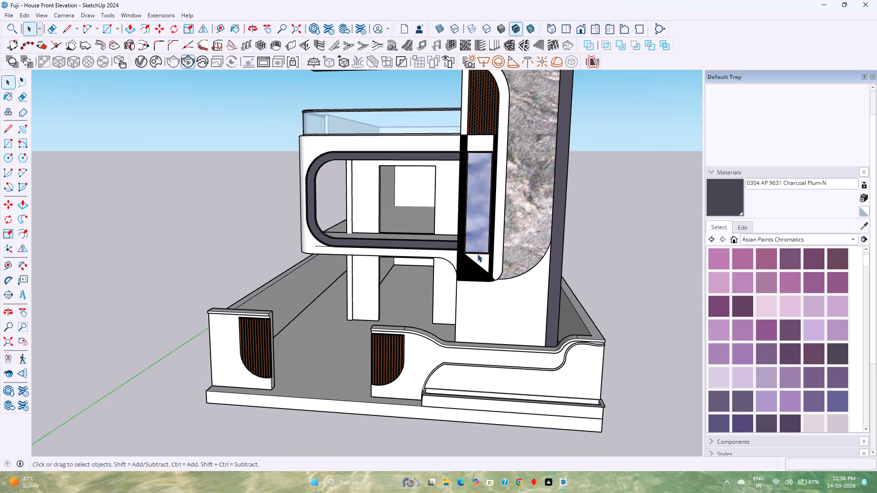
scroll(478, 139, up, 3)
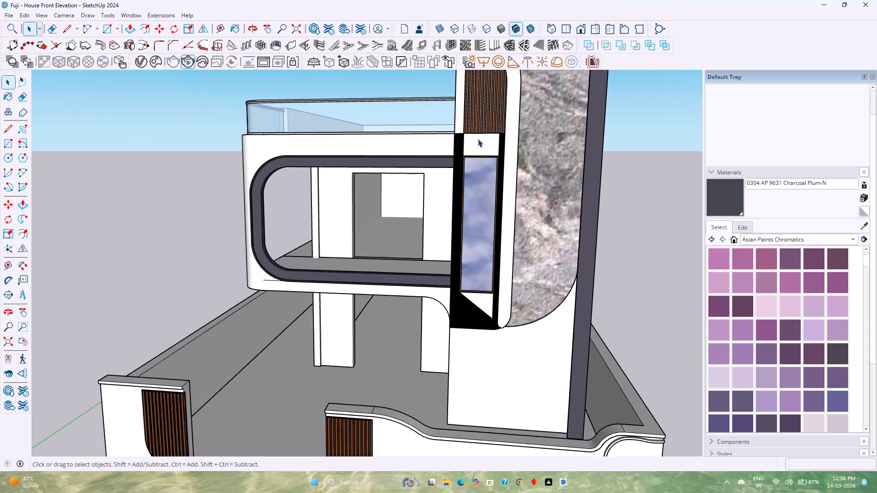
Open the nested facade groups, select the wooden slats around the tall window, and scale their depth by 2.69 along the blue axis.
middle_drag(480, 140, 574, 213)
scroll(475, 152, up, 7)
middle_drag(475, 152, 497, 162)
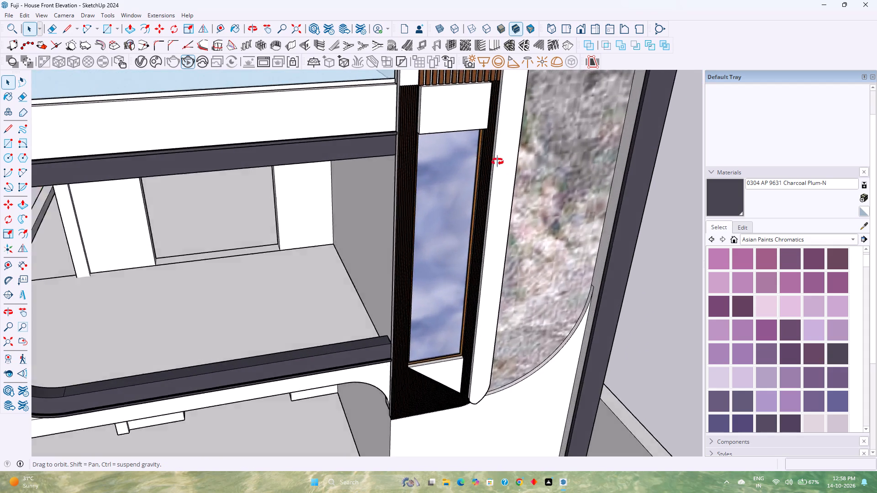
middle_drag(497, 162, 444, 295)
middle_click(444, 295)
scroll(436, 165, up, 4)
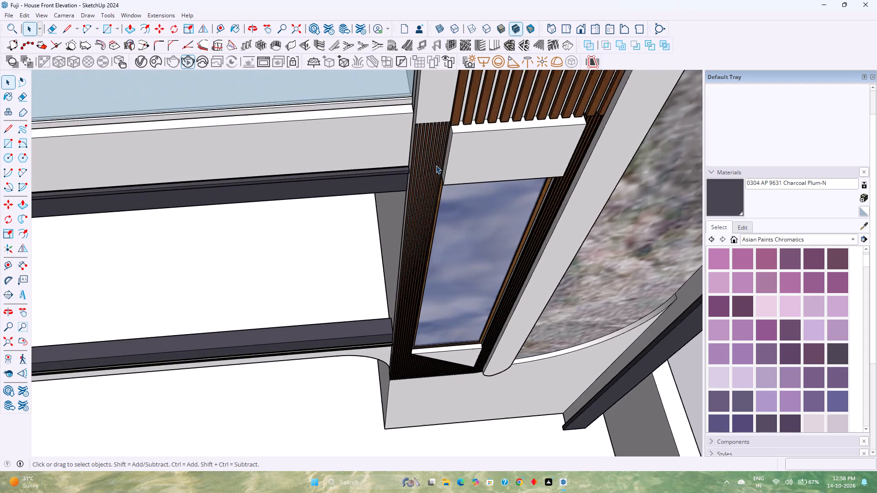
scroll(436, 165, up, 4)
middle_drag(436, 165, 519, 194)
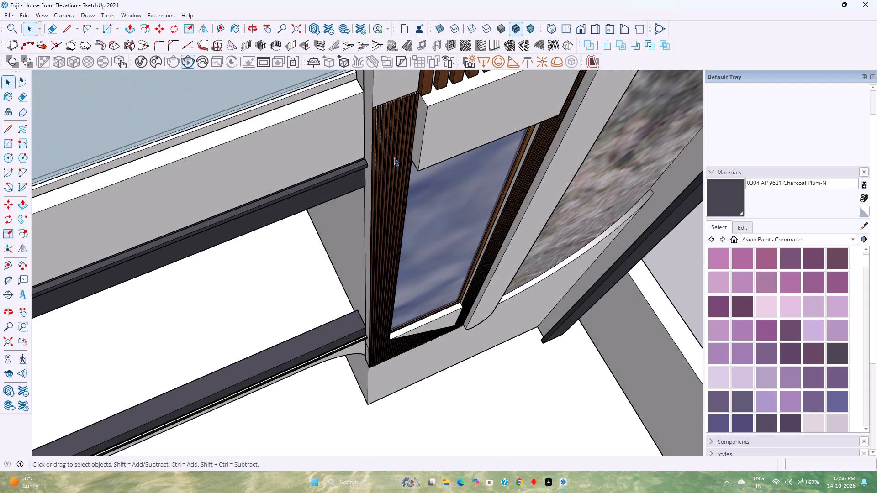
double_click(394, 157)
scroll(394, 157, up, 4)
click(394, 157)
scroll(394, 157, up, 2)
triple_click(394, 157)
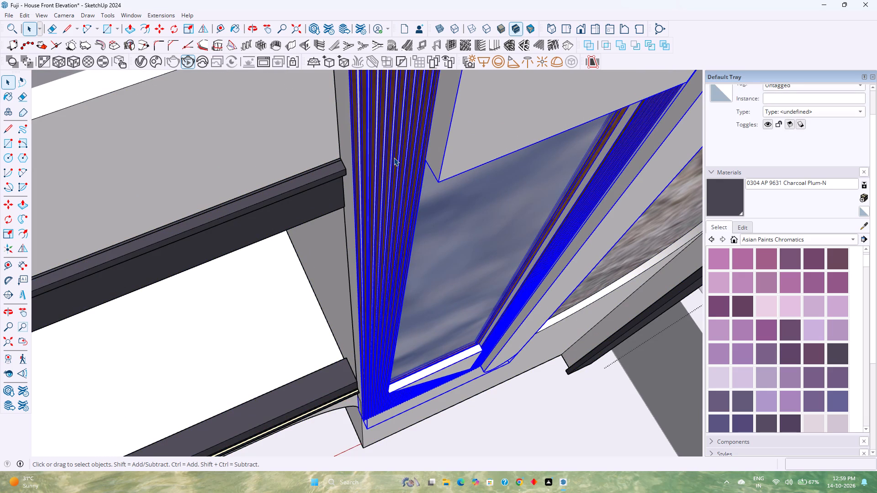
middle_drag(394, 157, 460, 189)
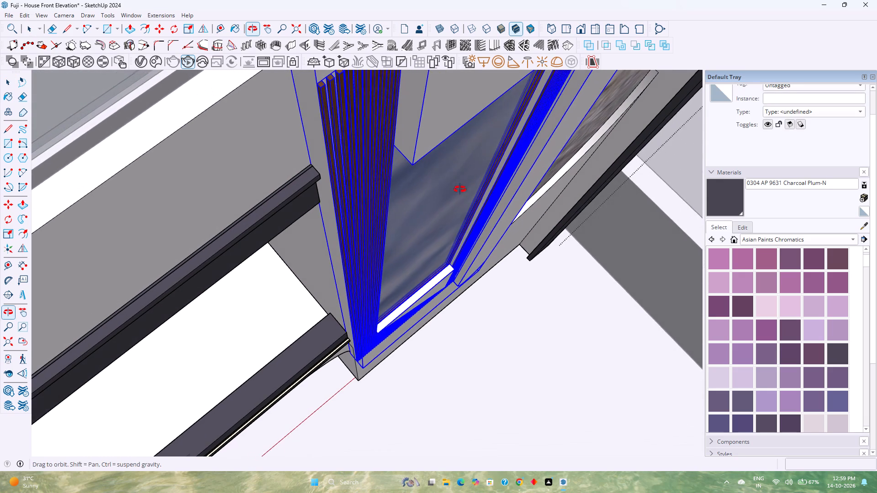
middle_drag(460, 189, 460, 189)
scroll(460, 189, down, 5)
triple_click(421, 169)
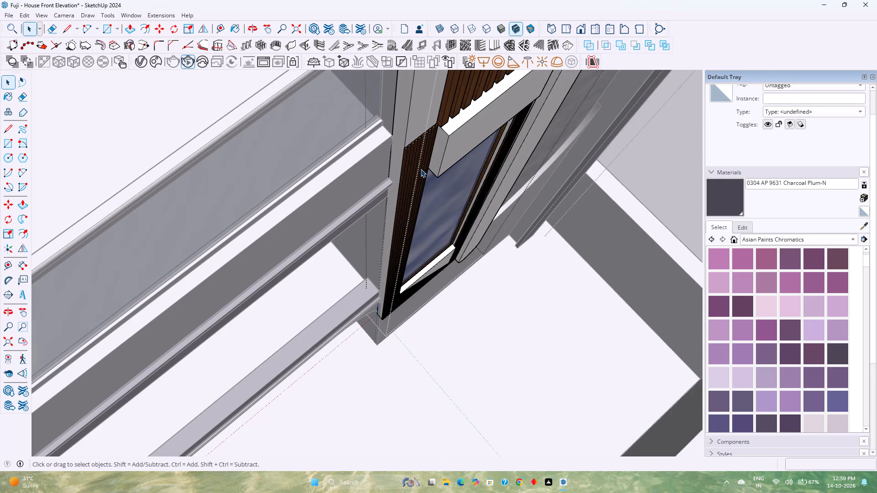
key(s)
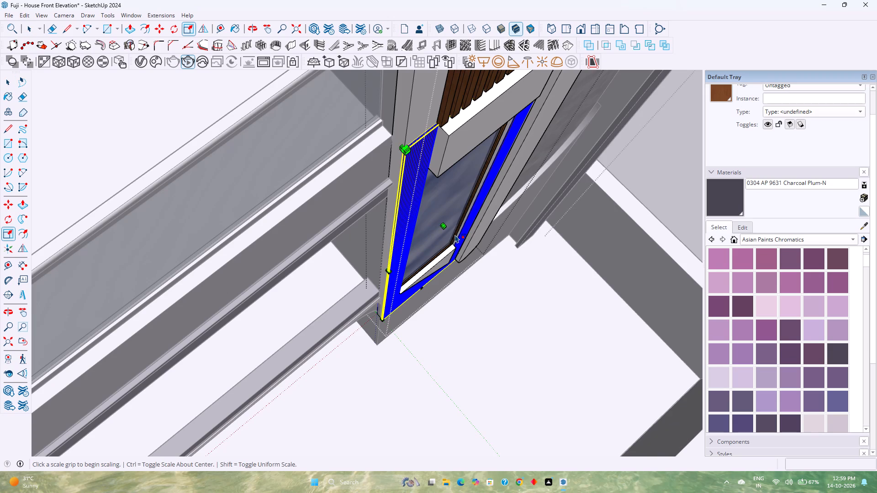
scroll(447, 228, up, 13)
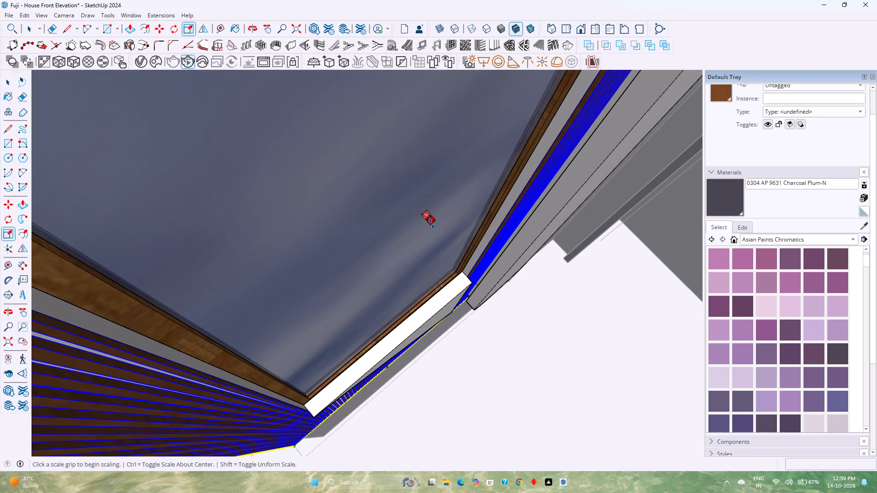
click(432, 224)
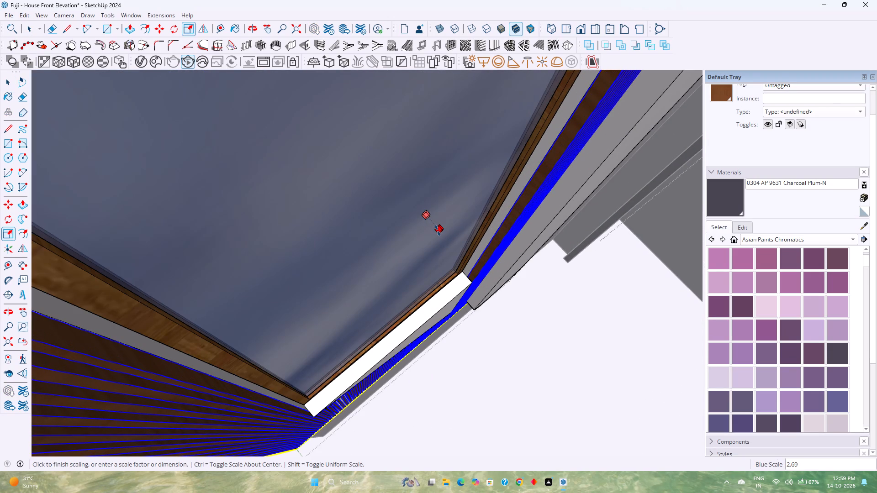
click(438, 231)
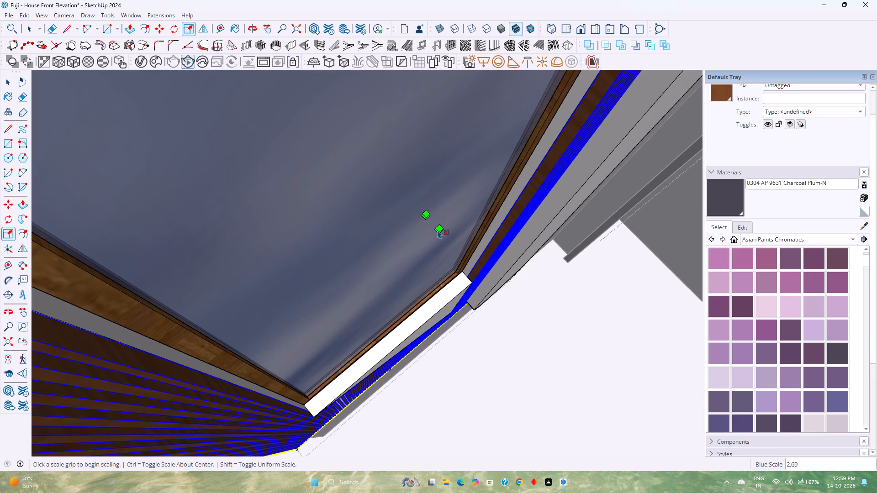
Finish scaling the slats, return the model to the front view, and close the nested facade group open for editing.
key(space)
key(Escape)
scroll(438, 231, down, 9)
middle_drag(438, 238, 390, 235)
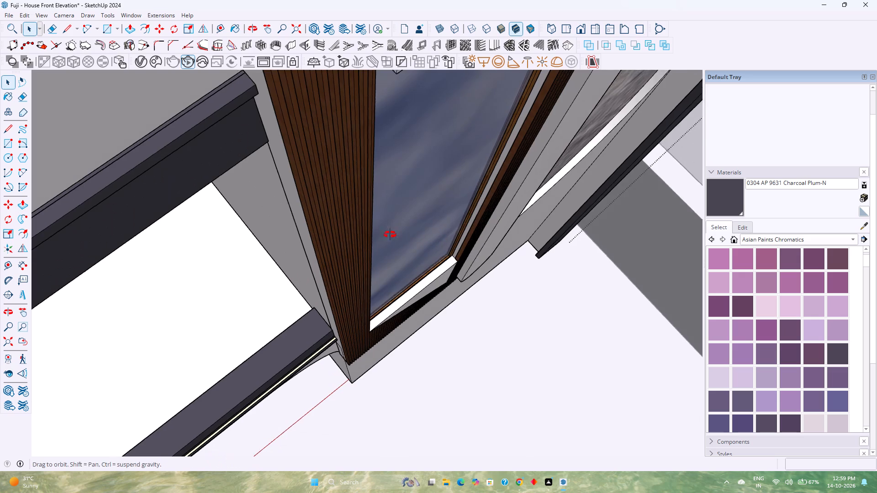
middle_drag(390, 235, 348, 233)
scroll(337, 220, down, 5)
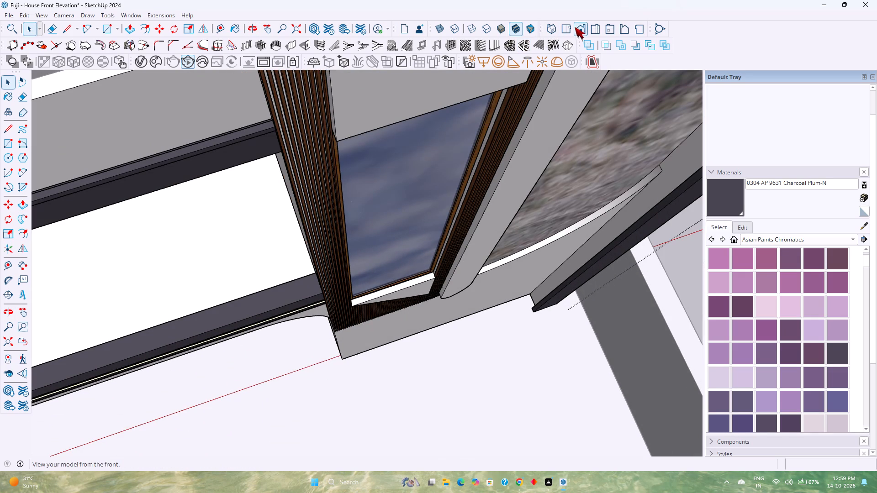
click(575, 27)
scroll(444, 179, down, 15)
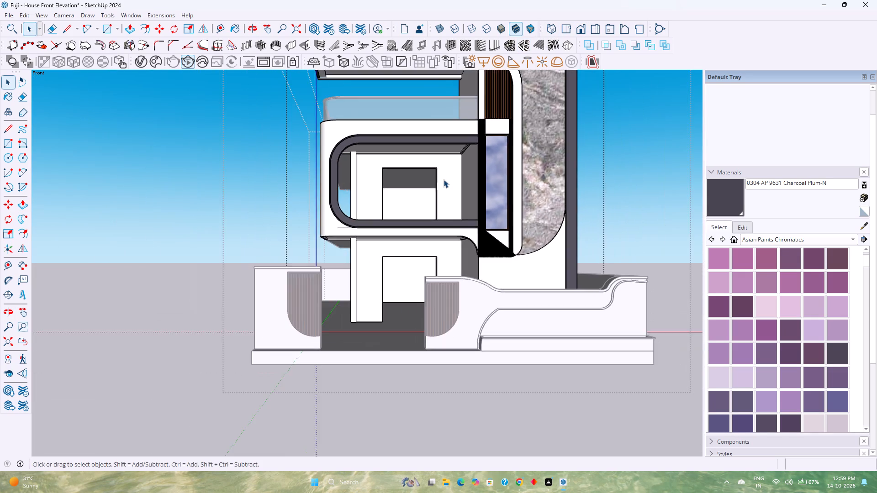
shift+middle_drag(444, 179, 344, 185)
click(565, 225)
Examine the junction of the wooden slats and the white panel above the tall window.
shift+middle_drag(489, 208, 506, 222)
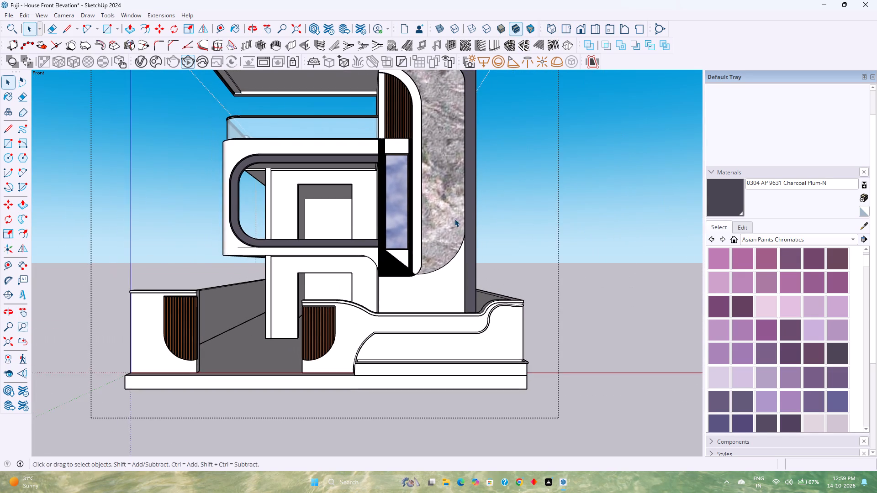
scroll(444, 207, up, 1)
middle_drag(398, 157, 440, 204)
scroll(436, 197, up, 10)
middle_drag(436, 197, 439, 198)
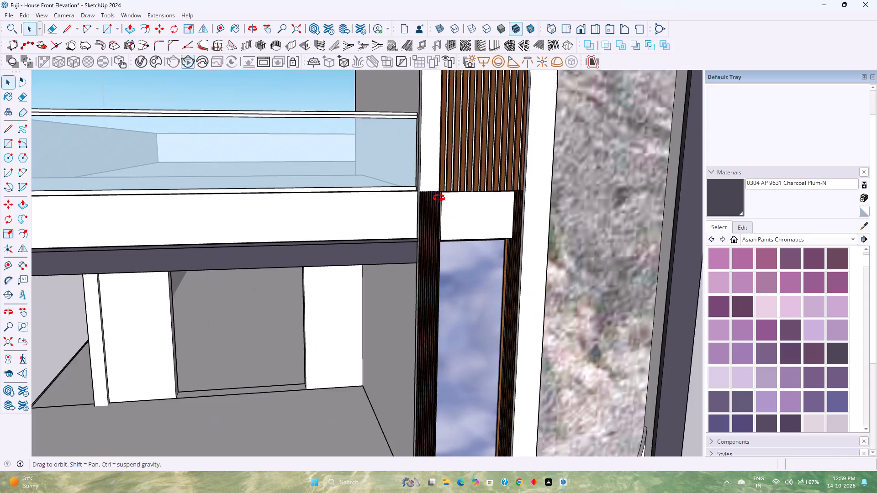
middle_drag(439, 198, 470, 245)
scroll(450, 200, up, 6)
middle_drag(444, 197, 454, 267)
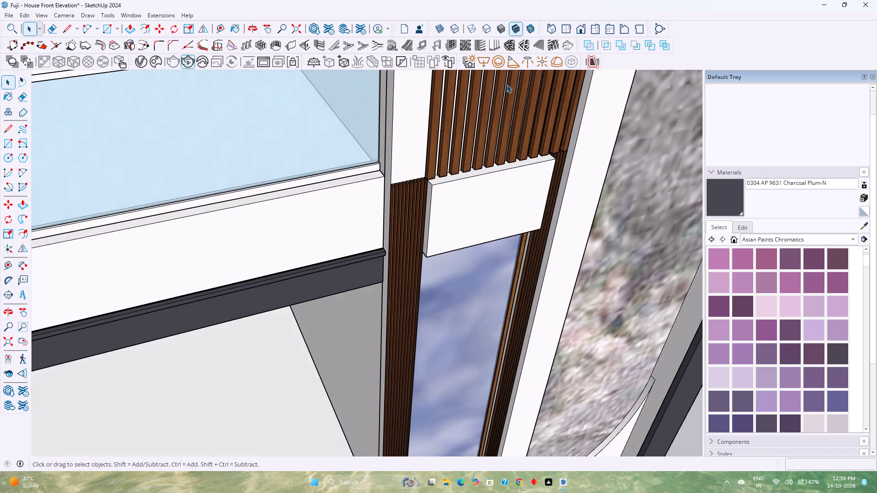
Return to the front view with the whole house framed, close the remaining open group, and save the file.
click(580, 33)
scroll(486, 126, down, 10)
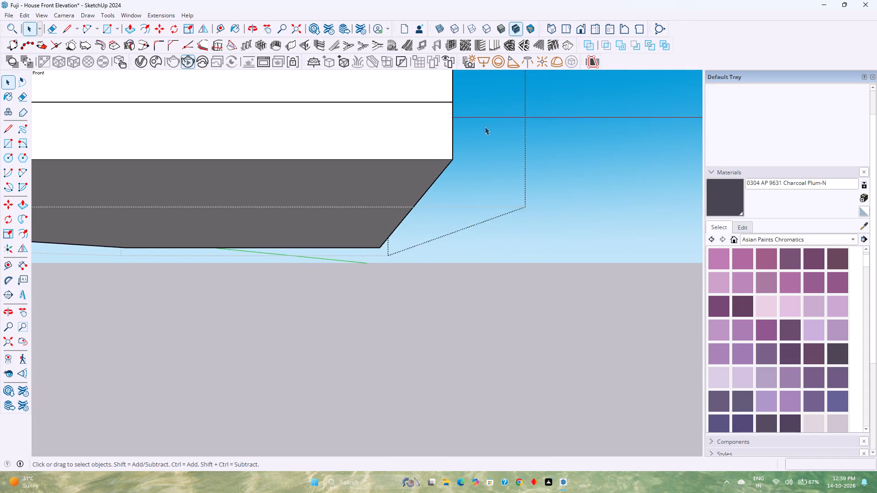
scroll(485, 126, down, 5)
scroll(470, 179, down, 5)
shift+scroll(443, 154, down, 1)
shift+middle_drag(454, 160, 497, 246)
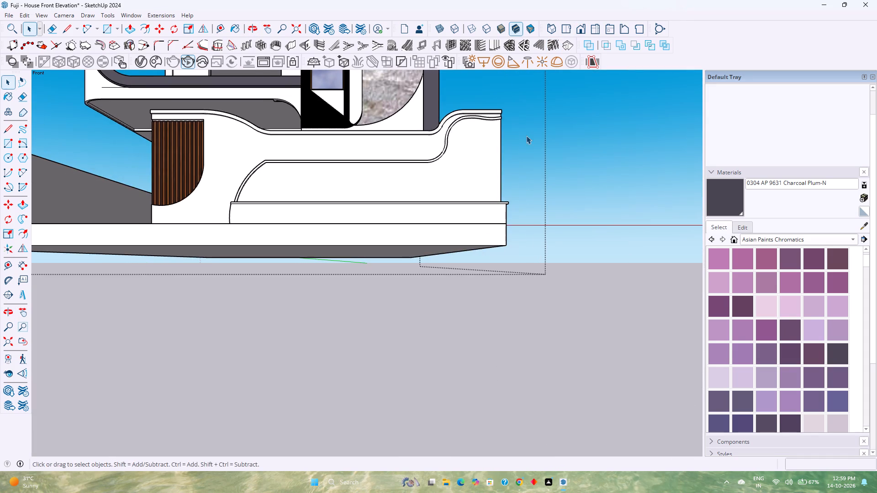
scroll(510, 142, down, 1)
shift+middle_drag(451, 154, 457, 192)
shift+scroll(453, 171, down, 6)
shift+middle_drag(447, 176, 497, 273)
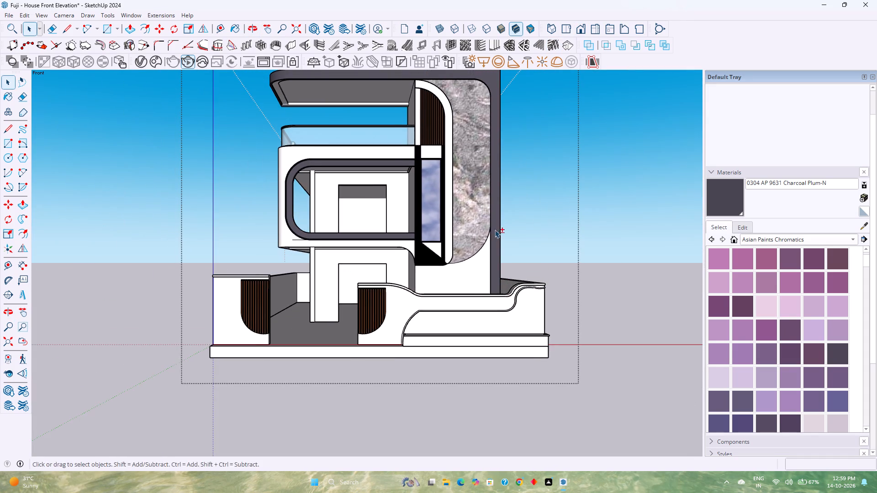
shift+middle_drag(495, 230, 460, 256)
key(ctrl+a)
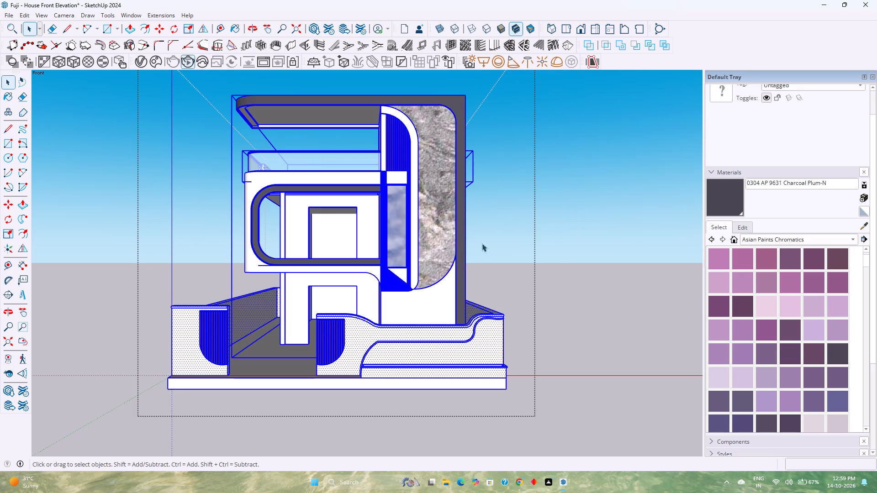
click(621, 240)
key(ctrl+s)
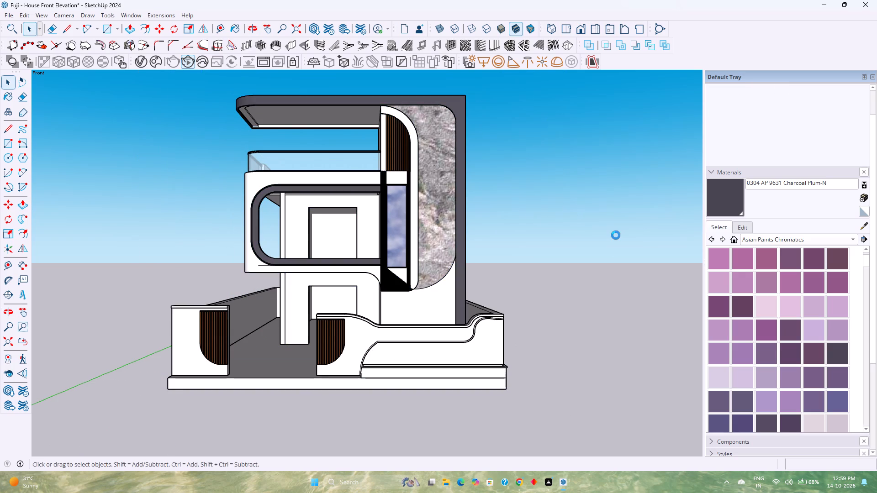
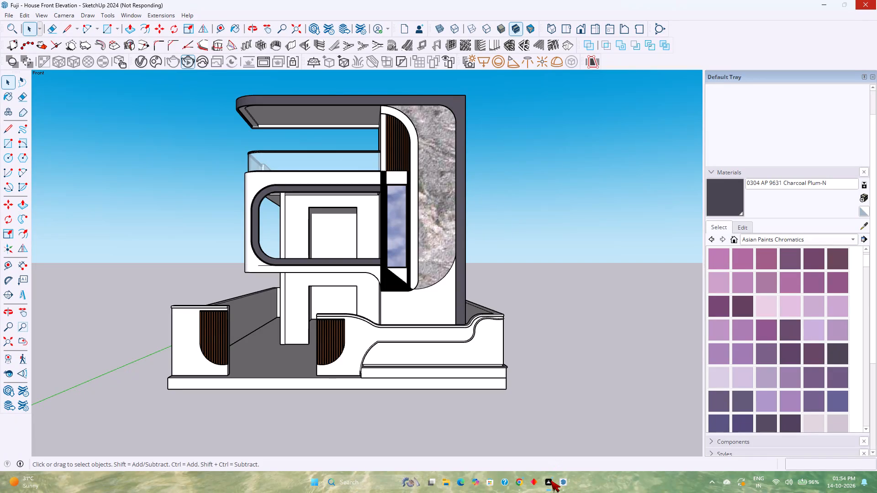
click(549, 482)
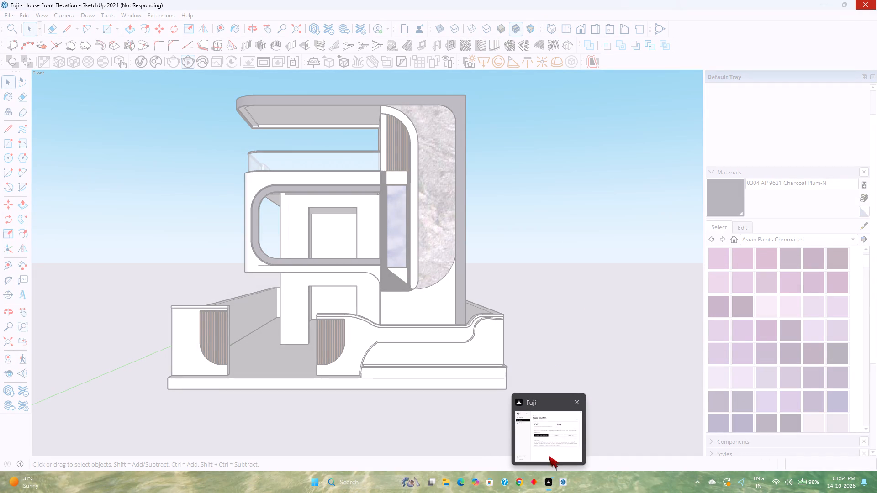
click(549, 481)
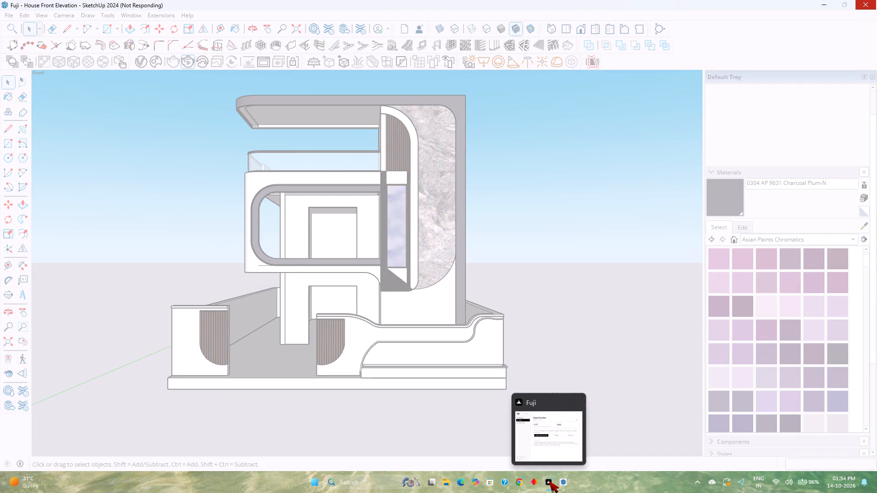
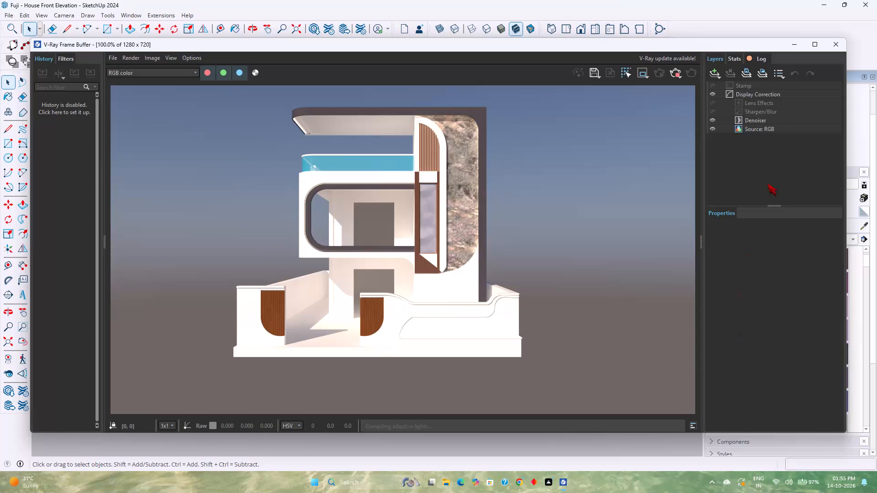
Close the V-Ray render and examine the house model's front facade, balcony frame and tall window from several angles.
click(837, 42)
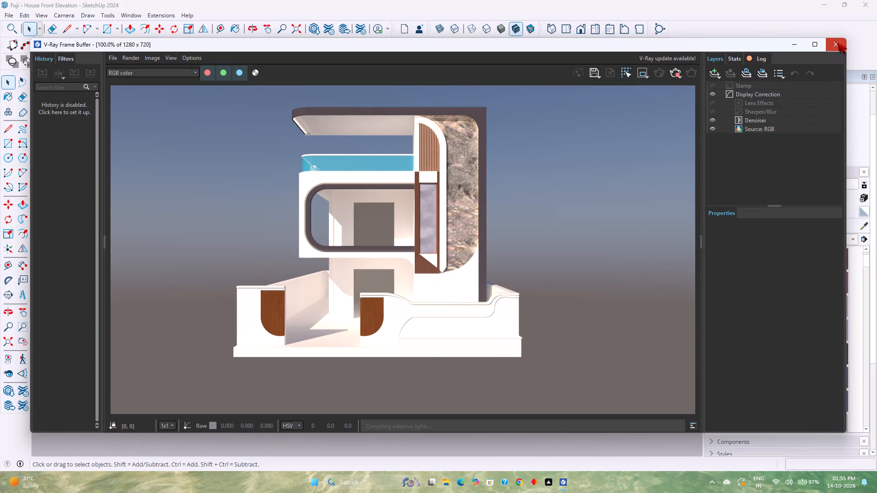
scroll(380, 284, up, 1)
scroll(385, 283, down, 2)
scroll(385, 283, up, 1)
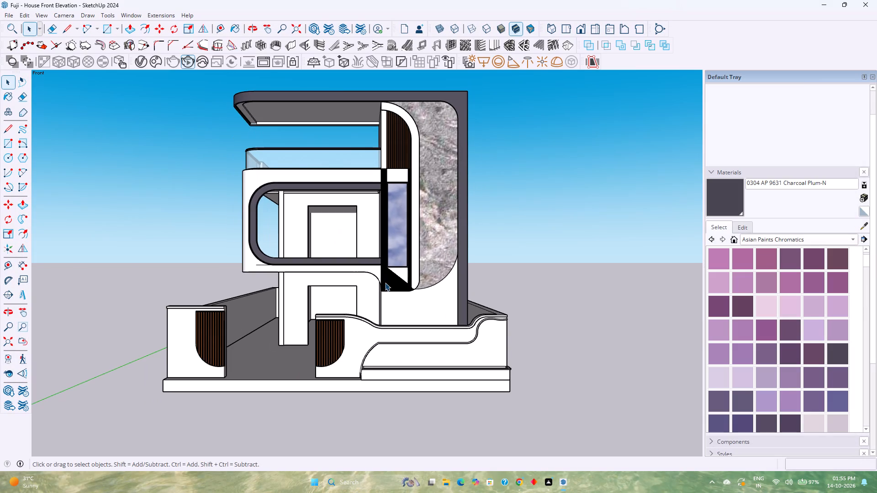
scroll(364, 292, up, 2)
scroll(373, 272, down, 3)
middle_drag(373, 272, 388, 314)
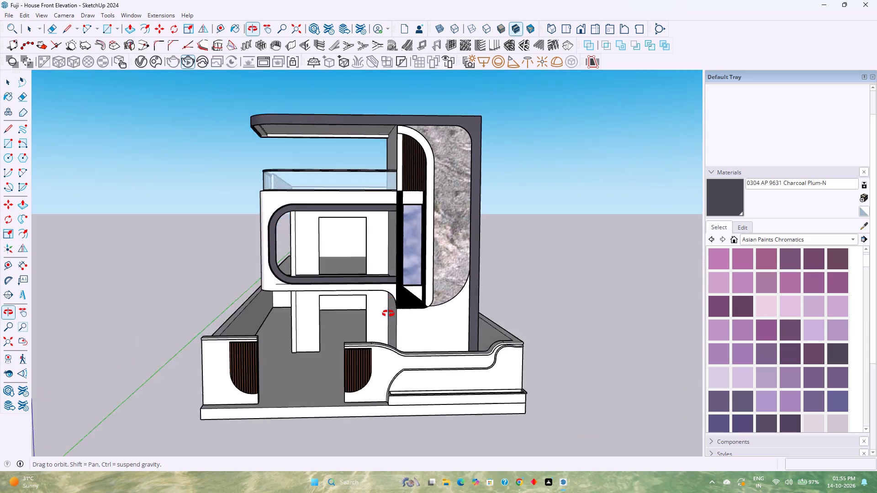
middle_drag(388, 314, 426, 332)
middle_click(429, 332)
middle_drag(430, 332, 316, 326)
scroll(296, 304, up, 3)
scroll(296, 304, down, 3)
middle_drag(296, 304, 327, 271)
middle_click(327, 271)
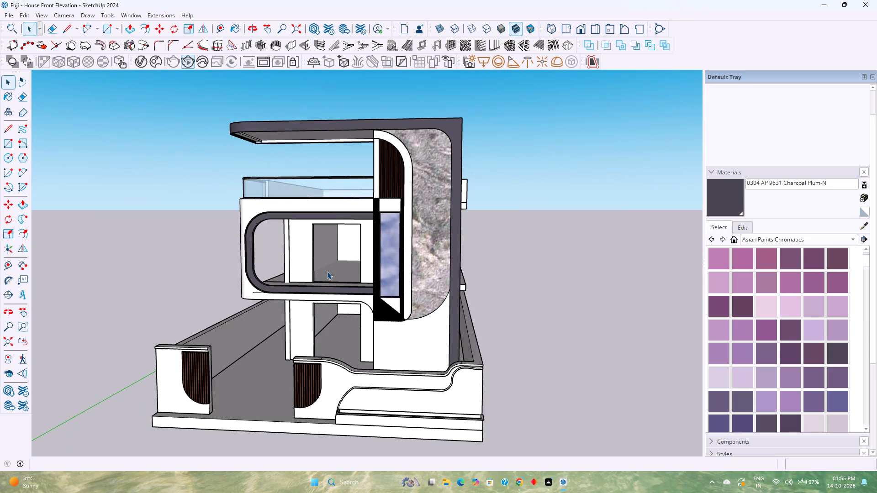
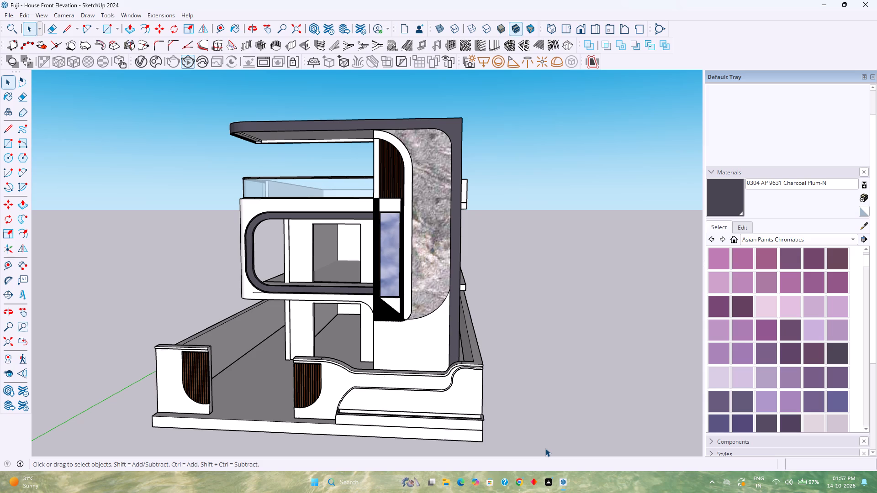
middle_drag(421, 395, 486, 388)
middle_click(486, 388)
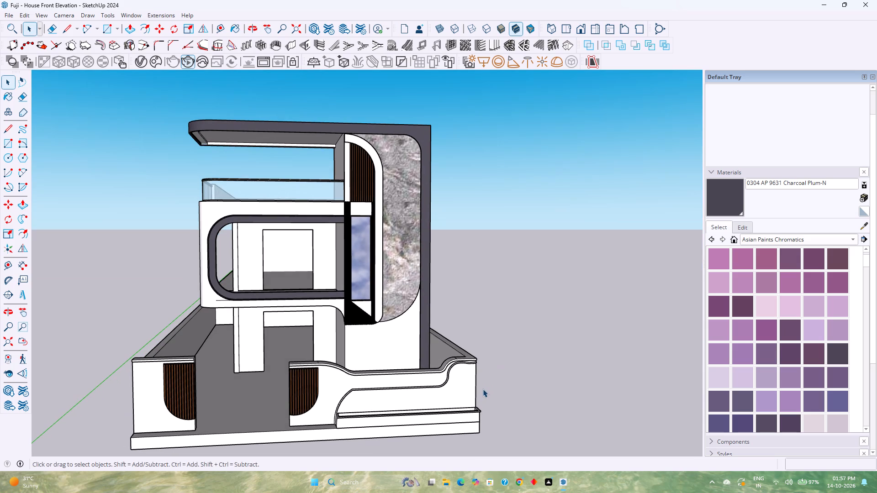
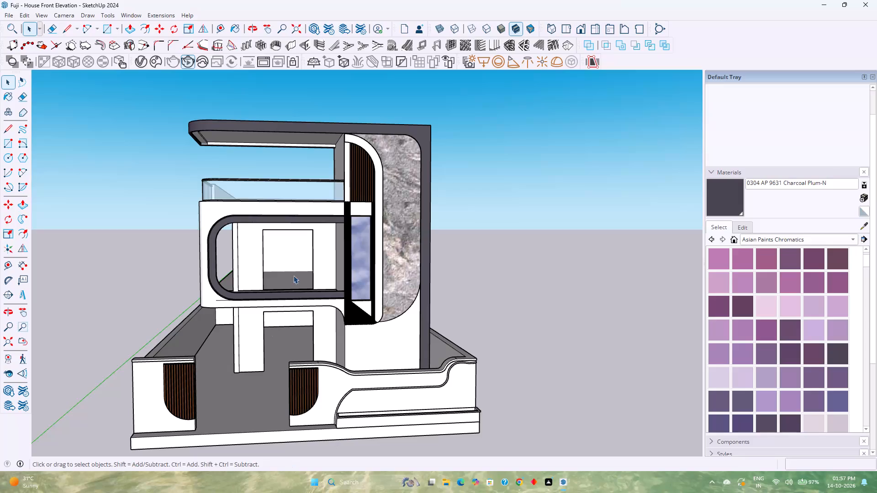
Lower the upper balcony slab's top face by 4" inside its group to meet the adjoining terrace floor, then leave the group.
scroll(315, 303, down, 1)
scroll(395, 330, up, 1)
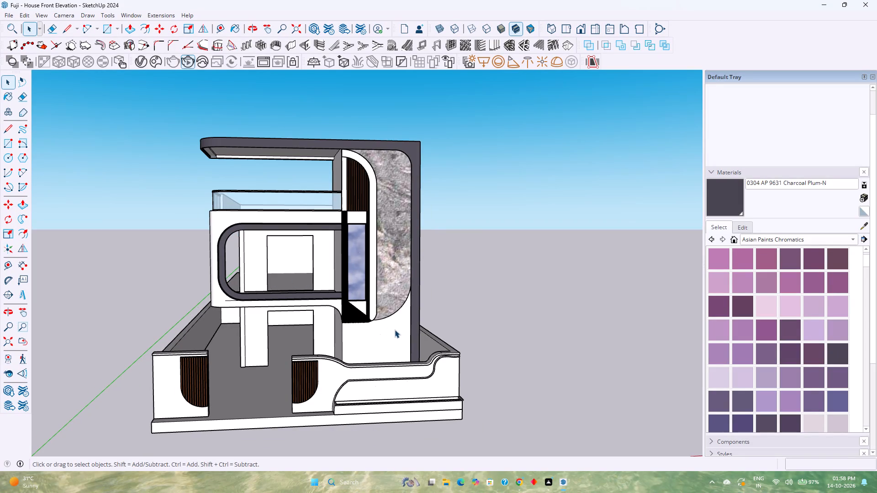
middle_drag(395, 330, 317, 383)
scroll(147, 189, up, 2)
middle_drag(180, 216, 260, 286)
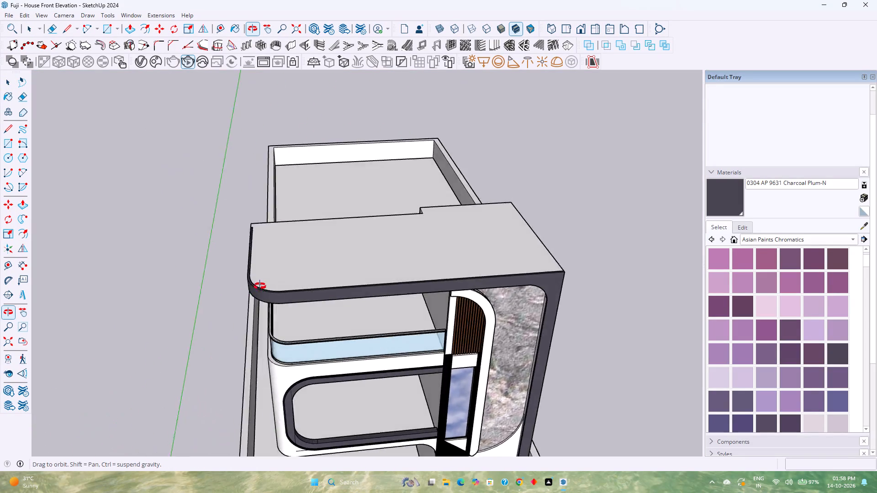
middle_drag(260, 286, 347, 252)
scroll(347, 252, up, 1)
scroll(416, 295, up, 1)
middle_drag(421, 297, 332, 282)
scroll(332, 282, up, 1)
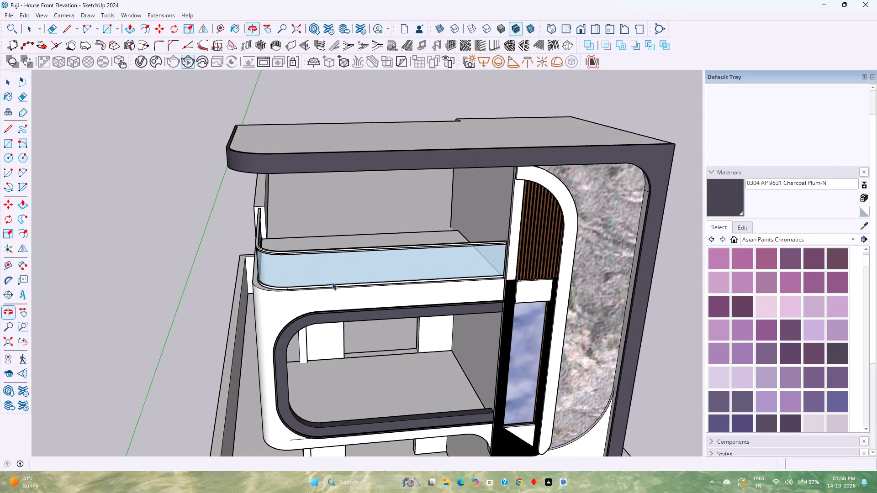
scroll(331, 278, down, 5)
middle_drag(331, 278, 272, 304)
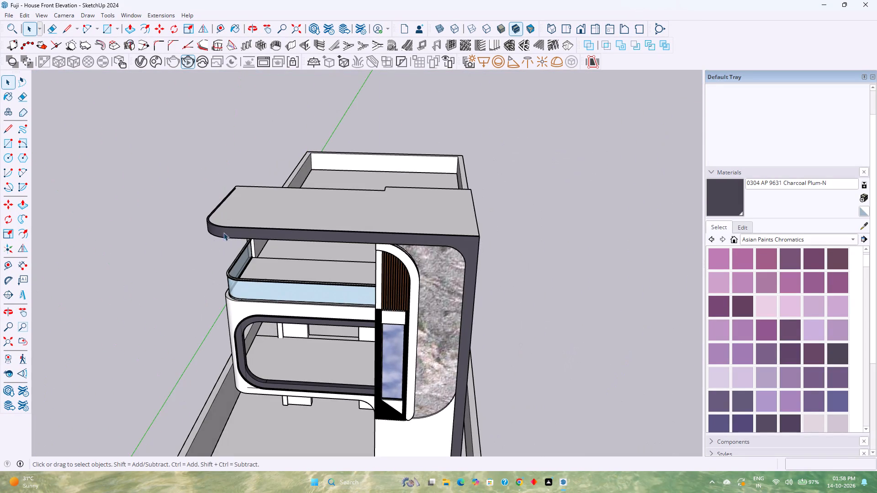
scroll(228, 229, up, 1)
click(293, 212)
click(293, 212)
click(293, 212)
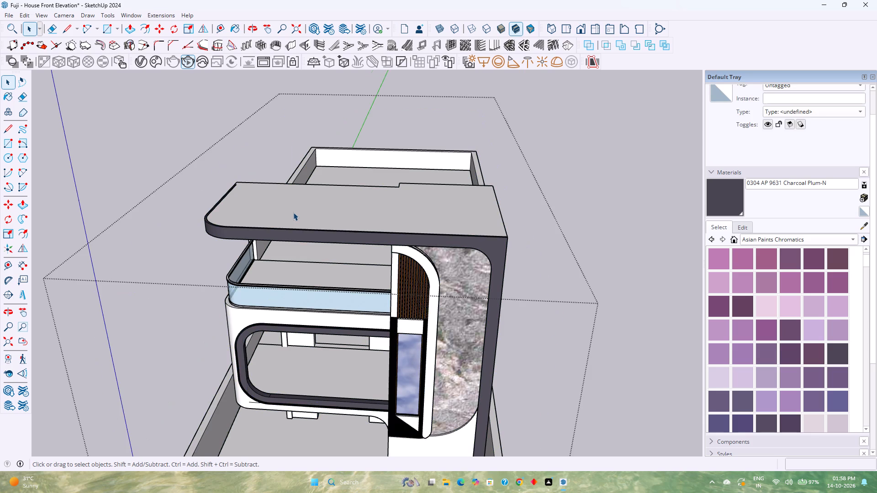
click(293, 212)
click(293, 212)
middle_drag(272, 247, 375, 244)
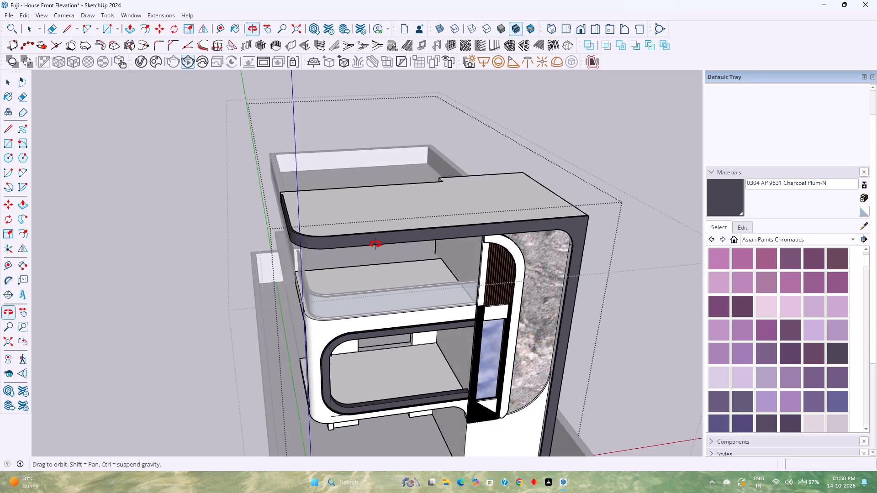
middle_drag(375, 244, 483, 242)
shift+middle_drag(476, 253, 317, 259)
middle_drag(298, 262, 314, 268)
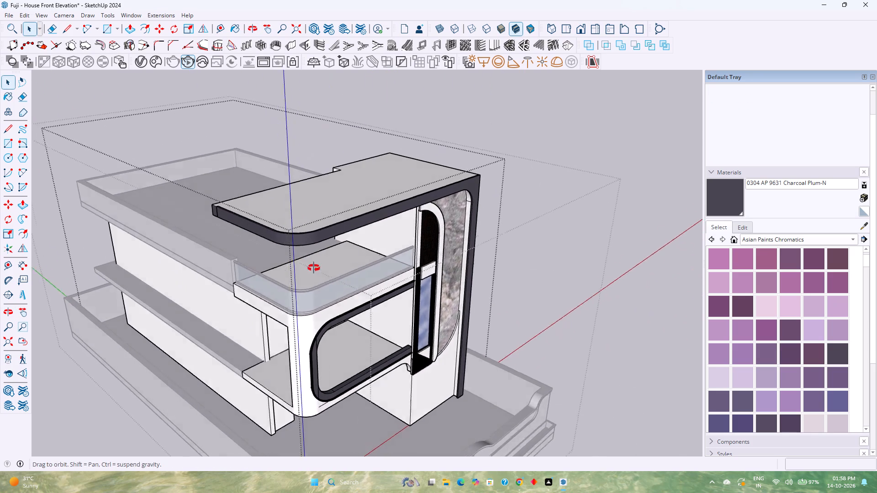
middle_drag(314, 268, 512, 276)
scroll(453, 282, up, 4)
middle_drag(453, 282, 697, 305)
shift+middle_drag(652, 273, 397, 325)
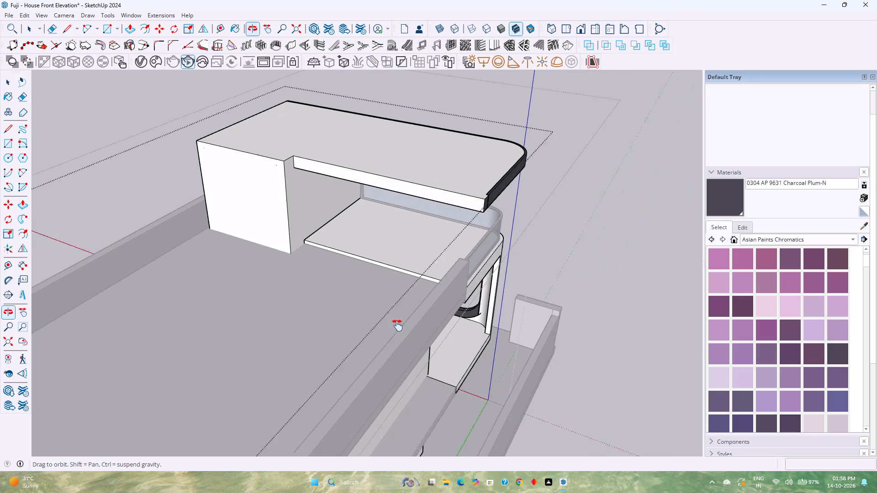
shift+middle_drag(397, 325, 392, 328)
scroll(328, 270, up, 2)
scroll(415, 277, up, 3)
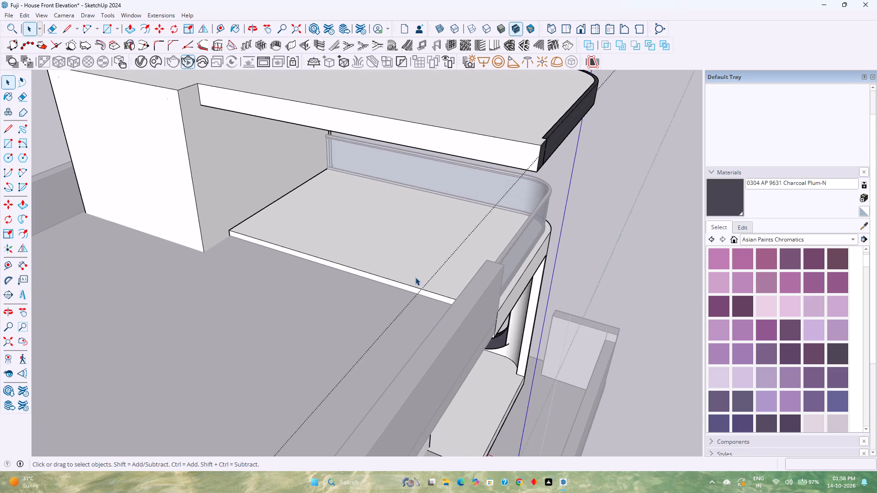
middle_drag(407, 276, 317, 267)
click(261, 224)
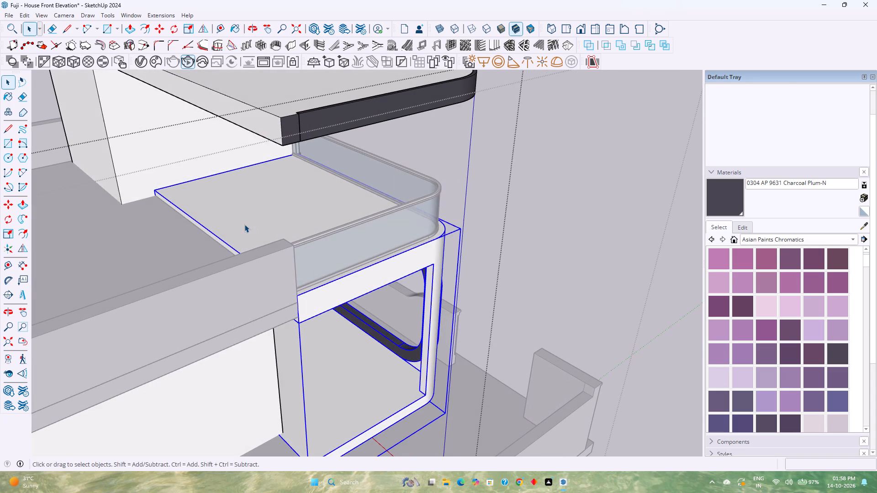
triple_click(248, 217)
triple_click(248, 217)
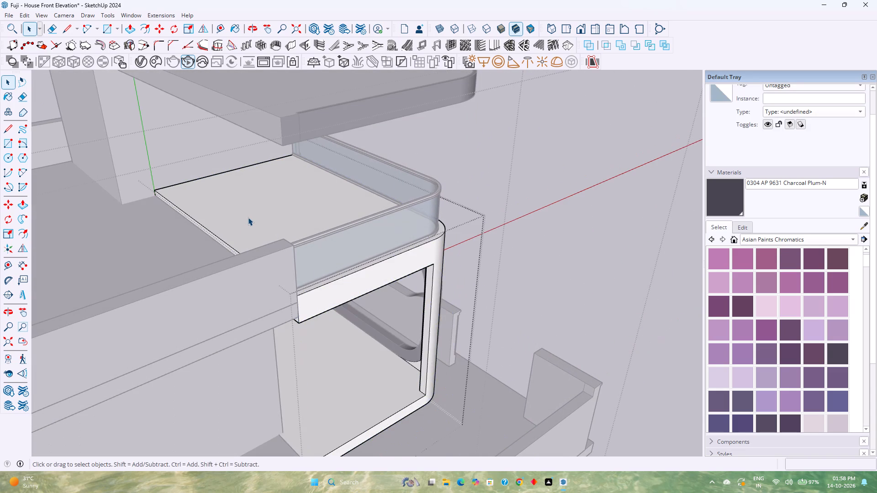
double_click(248, 217)
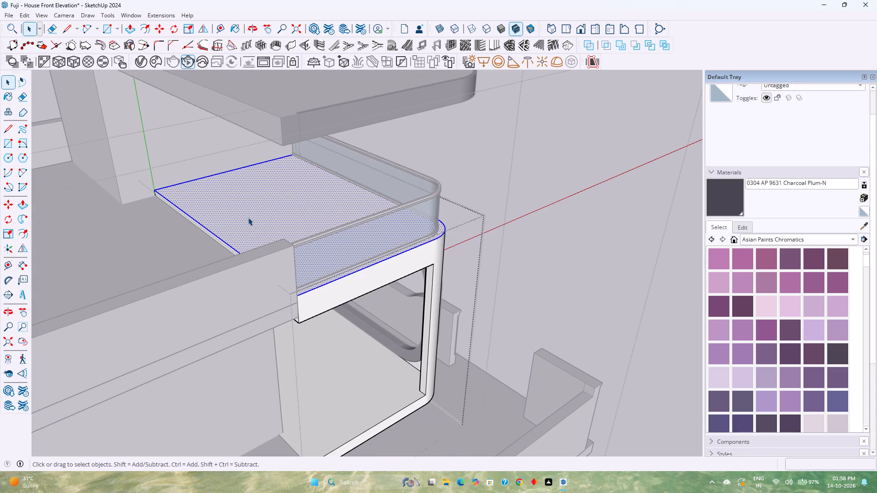
key(p)
click(248, 217)
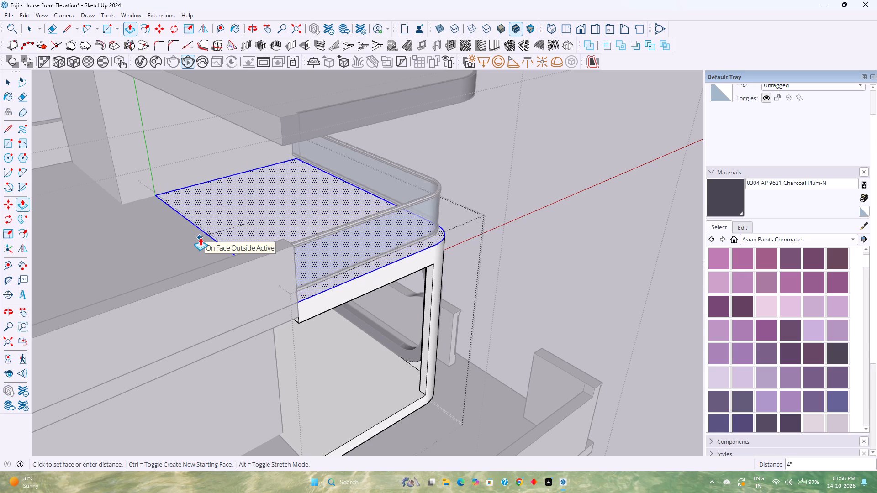
click(200, 237)
key(space)
key(Escape)
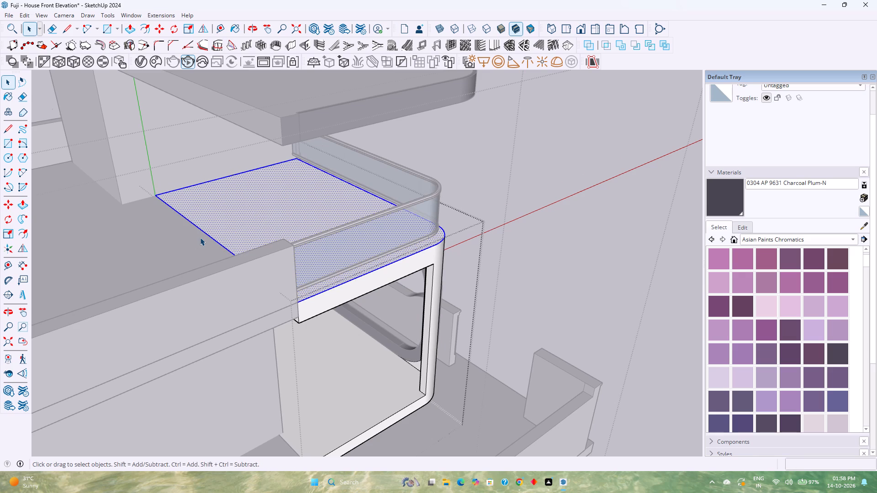
middle_drag(499, 303, 368, 352)
middle_click(368, 352)
key(Escape)
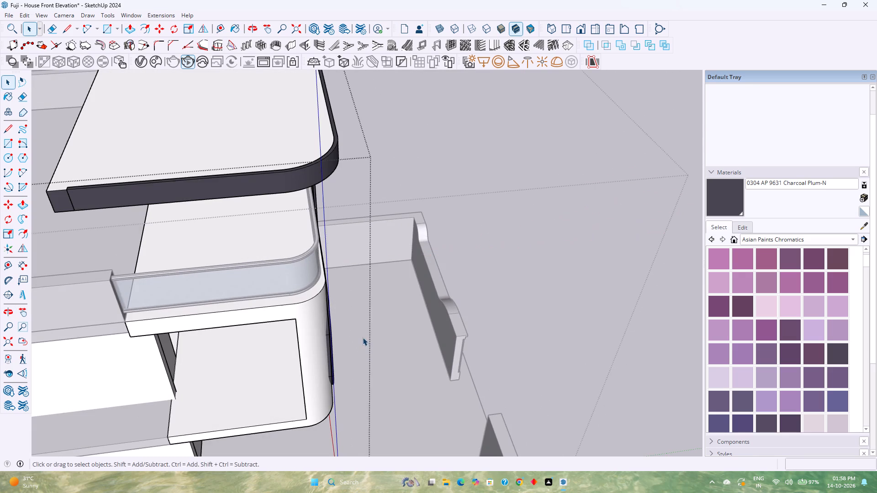
shift+middle_drag(362, 330, 392, 366)
middle_drag(392, 366, 339, 331)
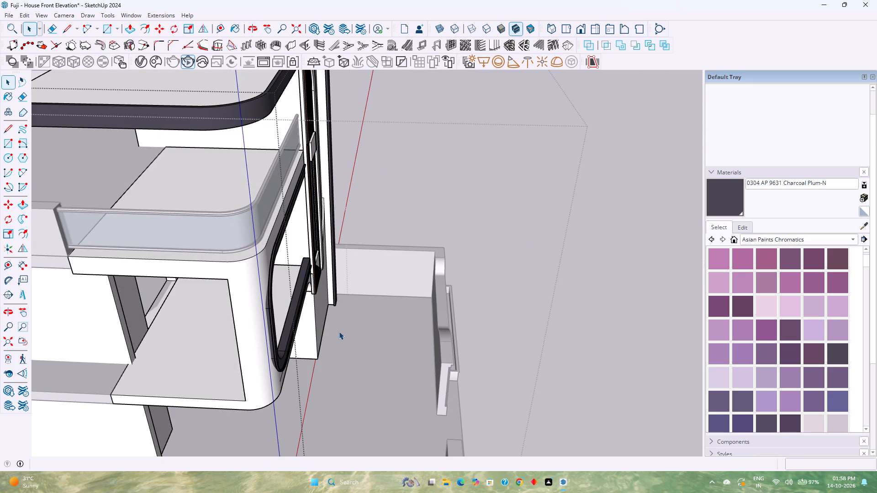
key(Escape)
Examine the glass railing, slab edge and roof overhang of the upper balcony from the front, side and rear.
shift+middle_drag(337, 332, 405, 421)
shift+middle_click(405, 421)
middle_drag(381, 413, 349, 351)
middle_click(349, 351)
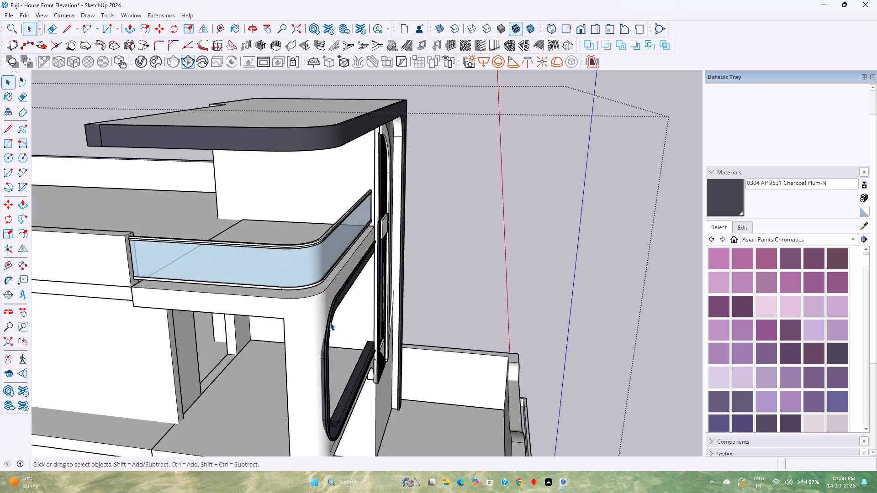
scroll(330, 322, up, 3)
shift+middle_drag(330, 322, 363, 365)
middle_drag(325, 342, 317, 305)
middle_click(317, 305)
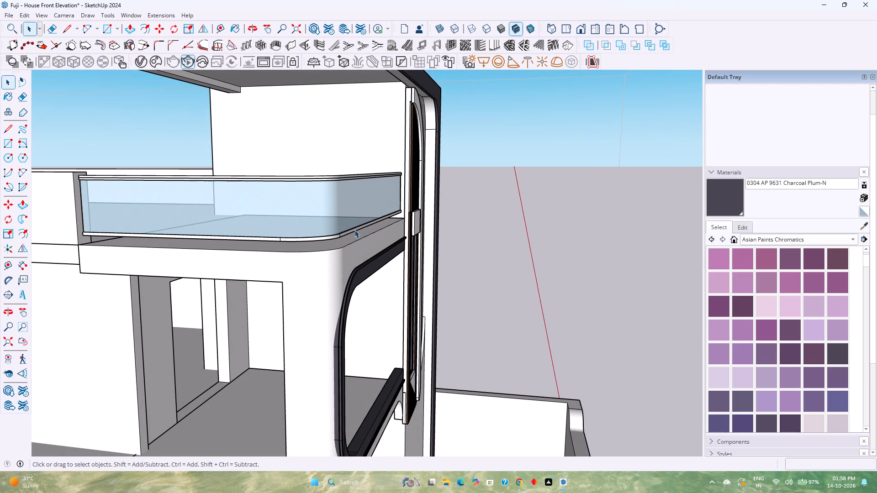
scroll(355, 230, up, 1)
middle_drag(355, 230, 335, 242)
shift+middle_drag(313, 262, 429, 287)
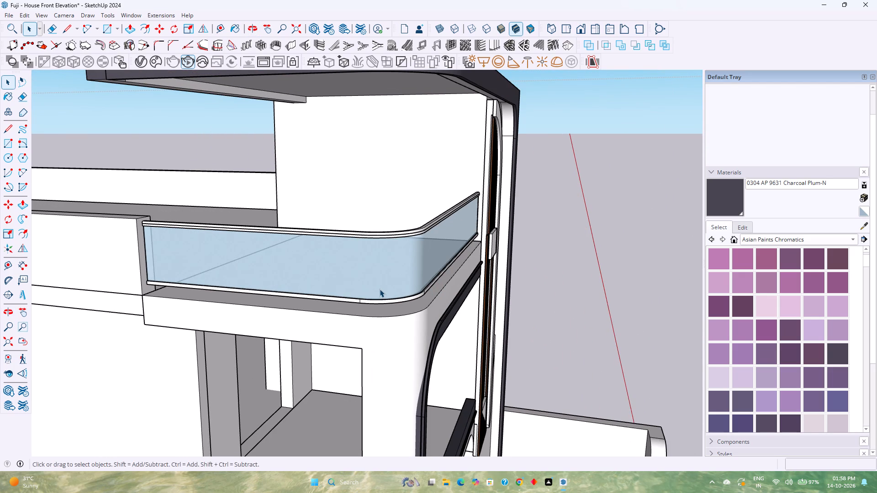
scroll(380, 289, down, 4)
middle_drag(333, 320, 349, 254)
middle_drag(349, 254, 334, 373)
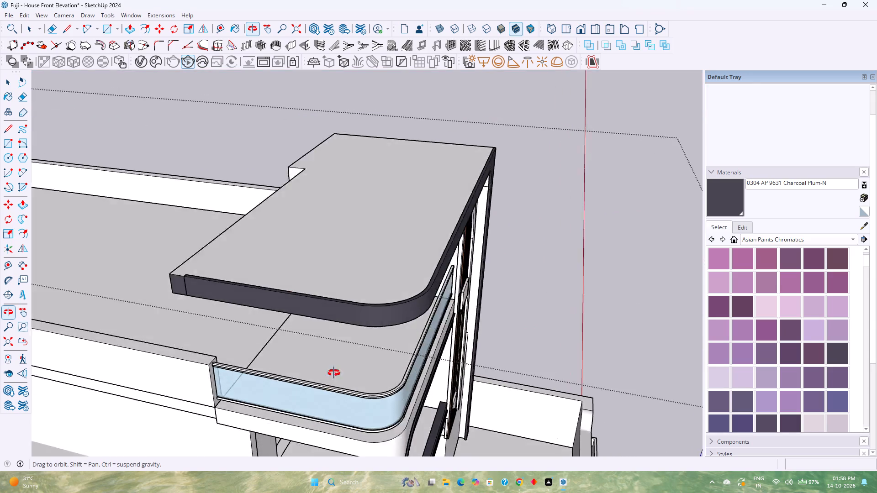
middle_drag(334, 373, 333, 330)
middle_drag(333, 330, 469, 333)
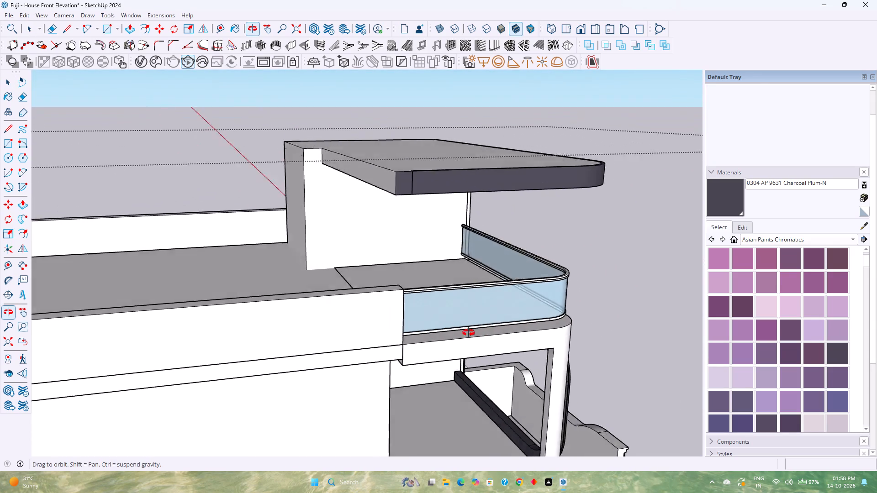
middle_drag(469, 333, 271, 340)
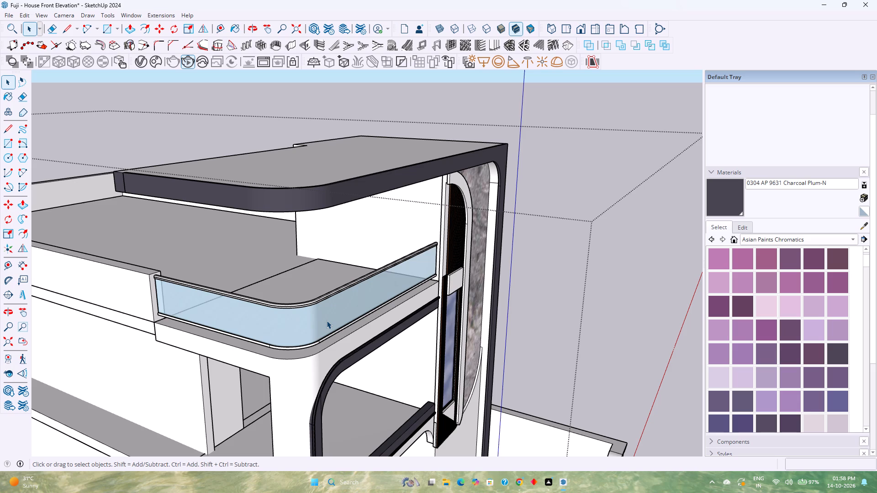
scroll(327, 320, down, 1)
middle_drag(327, 320, 363, 335)
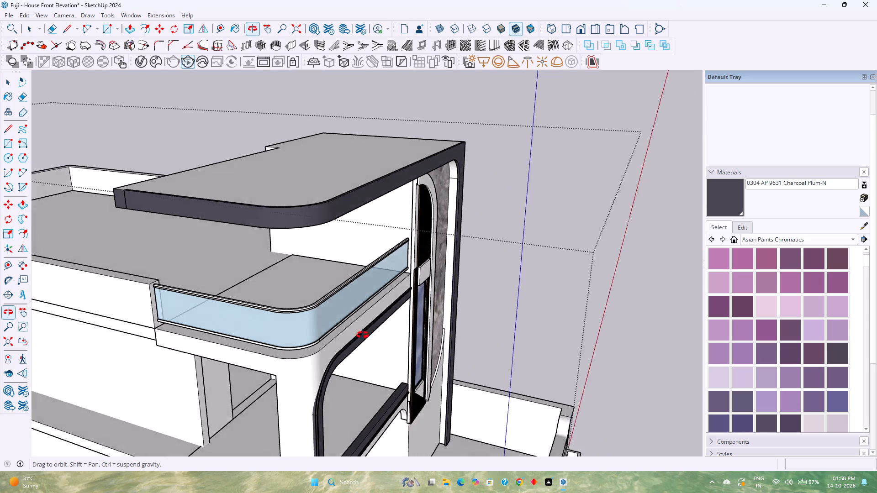
middle_drag(363, 335, 589, 254)
middle_click(589, 254)
middle_drag(214, 304, 523, 332)
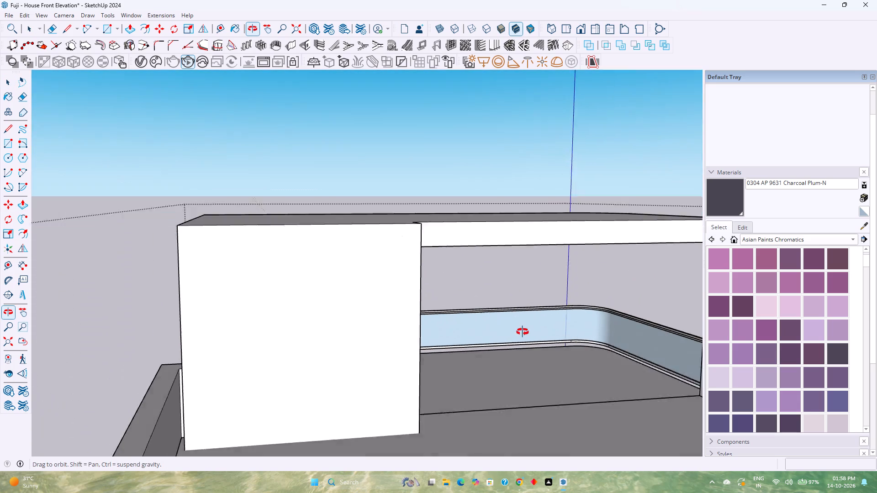
middle_drag(523, 332, 446, 347)
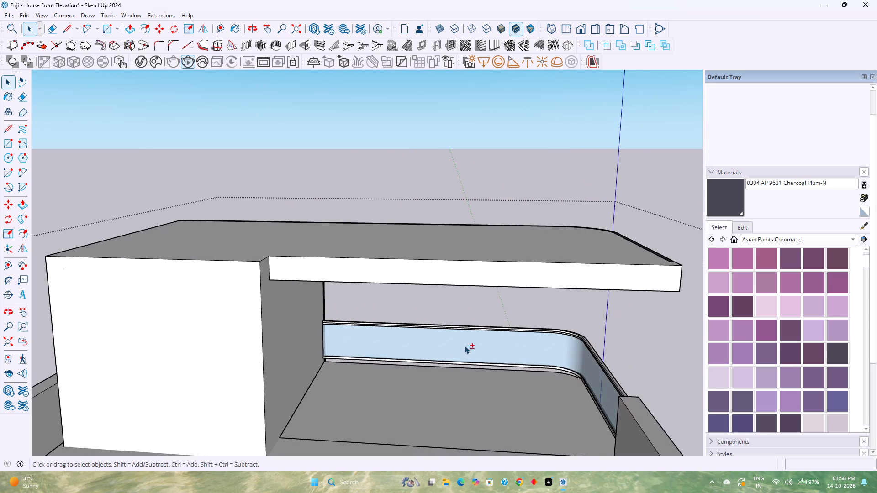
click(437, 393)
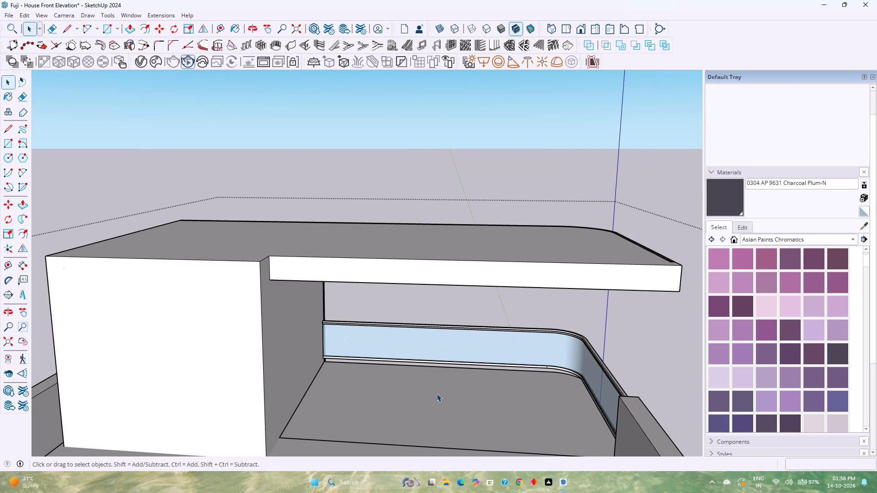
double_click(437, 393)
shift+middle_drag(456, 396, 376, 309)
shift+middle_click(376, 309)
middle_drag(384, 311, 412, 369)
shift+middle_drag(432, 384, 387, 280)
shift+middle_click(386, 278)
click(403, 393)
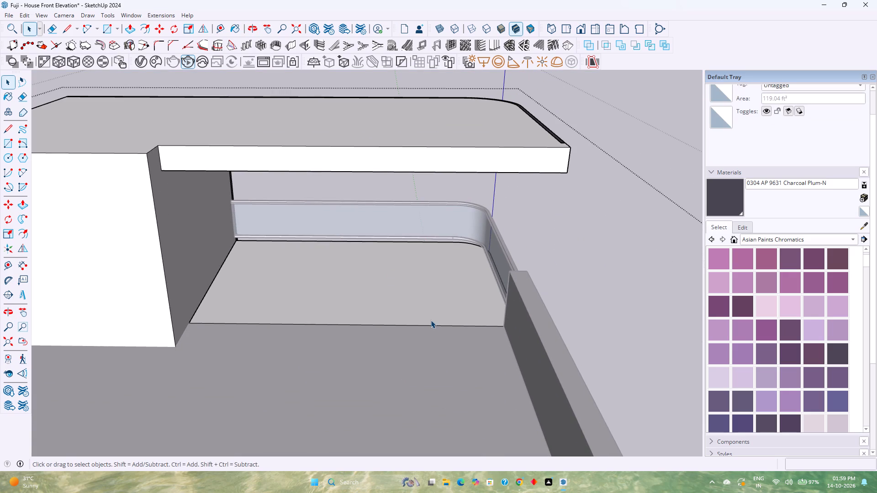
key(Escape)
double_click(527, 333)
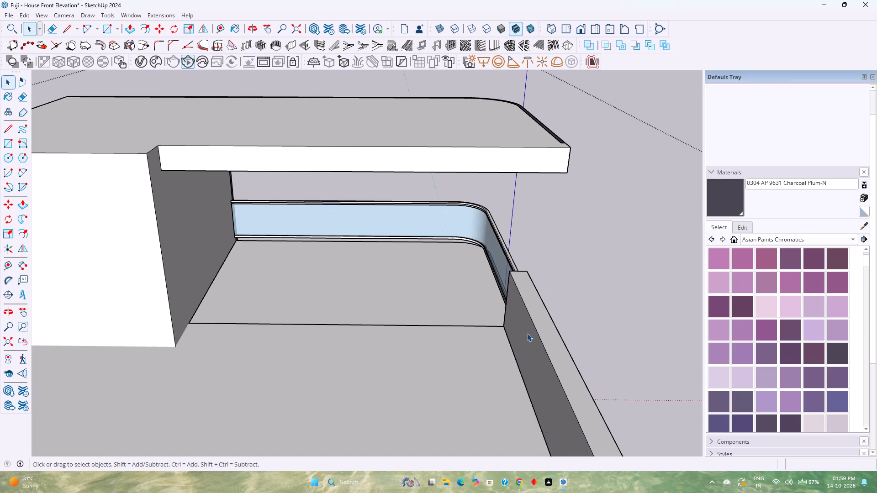
Place a guide on the terrace floor 1'5" inward from the side parapet's inner base edge.
click(449, 379)
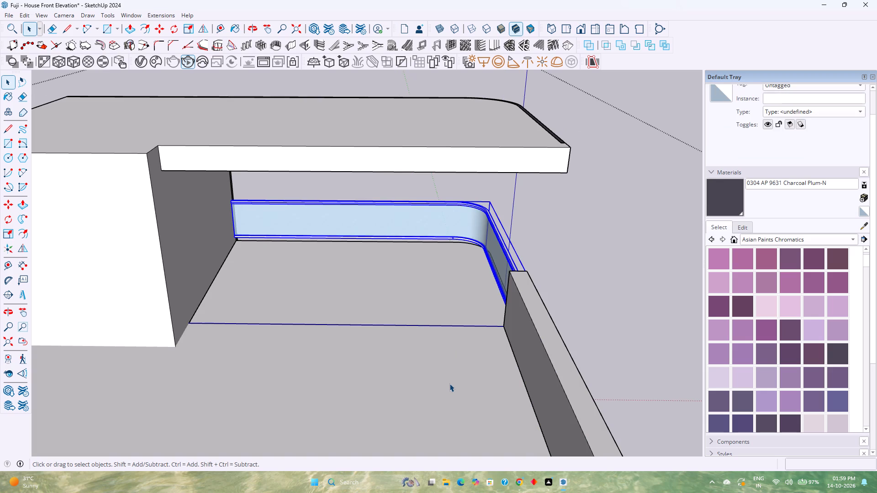
scroll(447, 373, down, 6)
scroll(447, 373, up, 6)
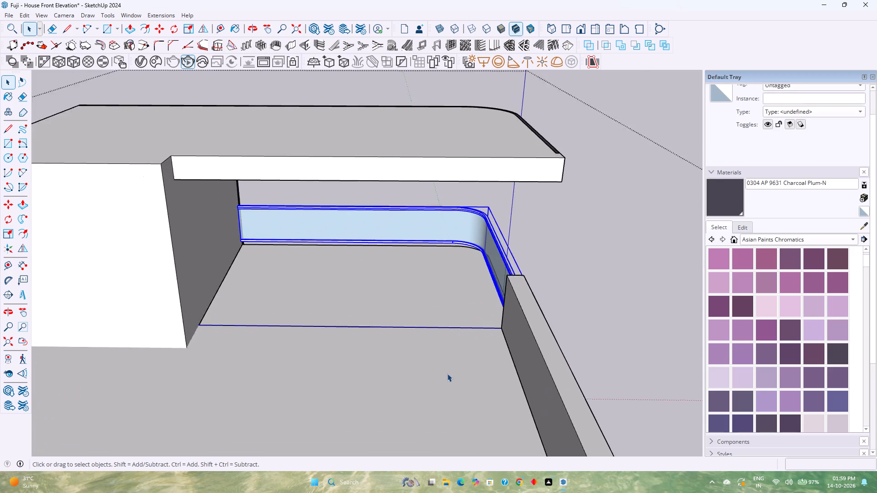
scroll(447, 373, up, 4)
scroll(447, 373, down, 4)
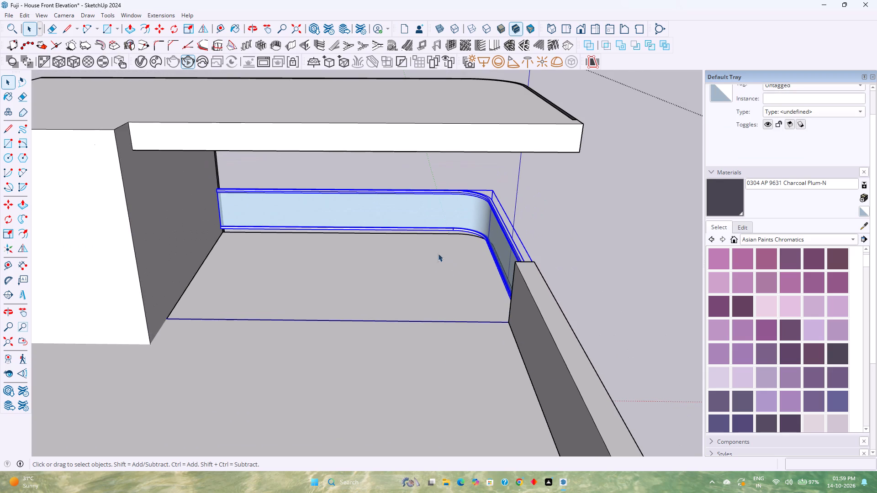
click(226, 29)
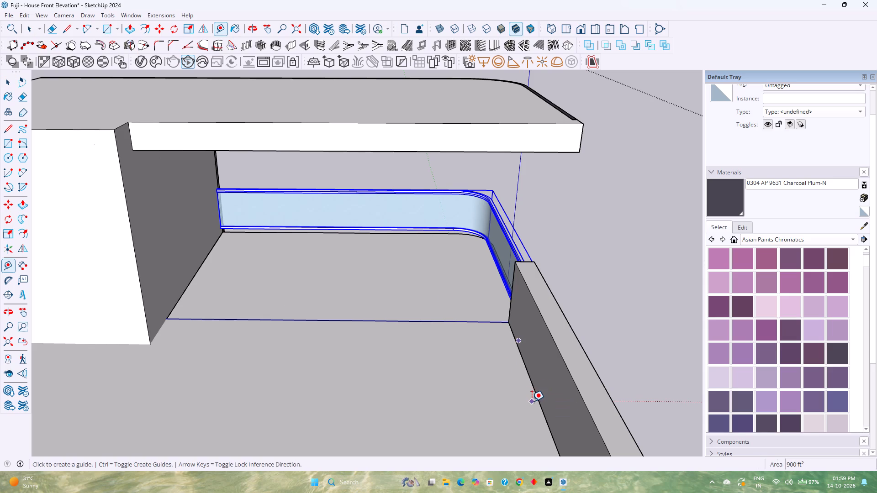
click(535, 394)
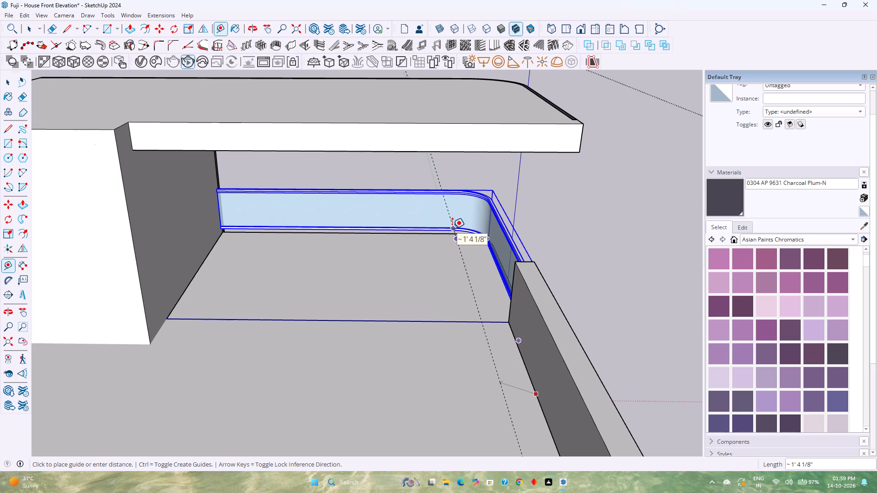
text(1'5)
key(Return)
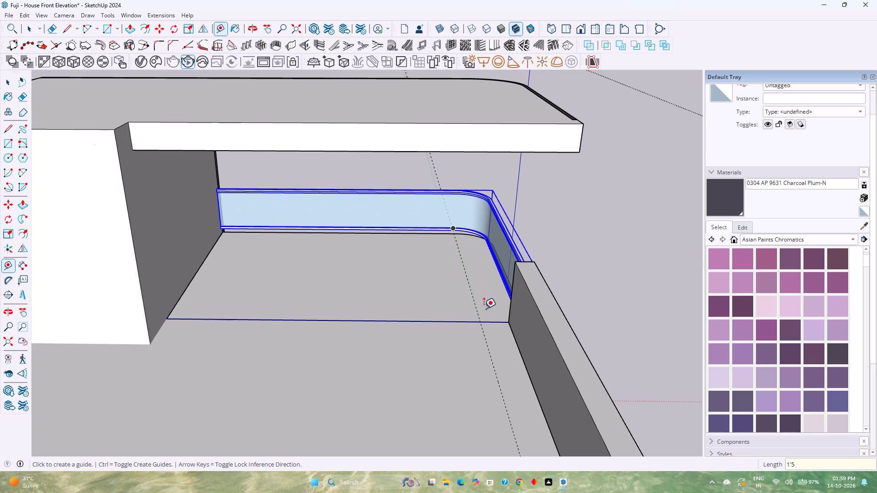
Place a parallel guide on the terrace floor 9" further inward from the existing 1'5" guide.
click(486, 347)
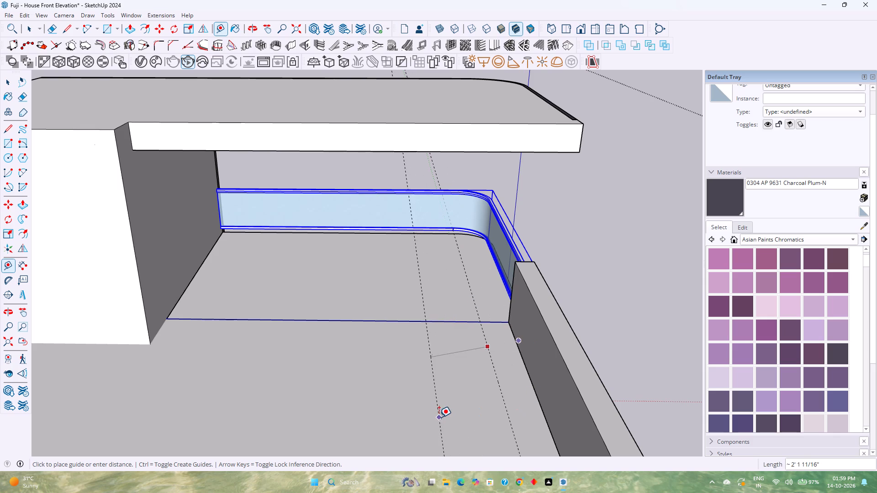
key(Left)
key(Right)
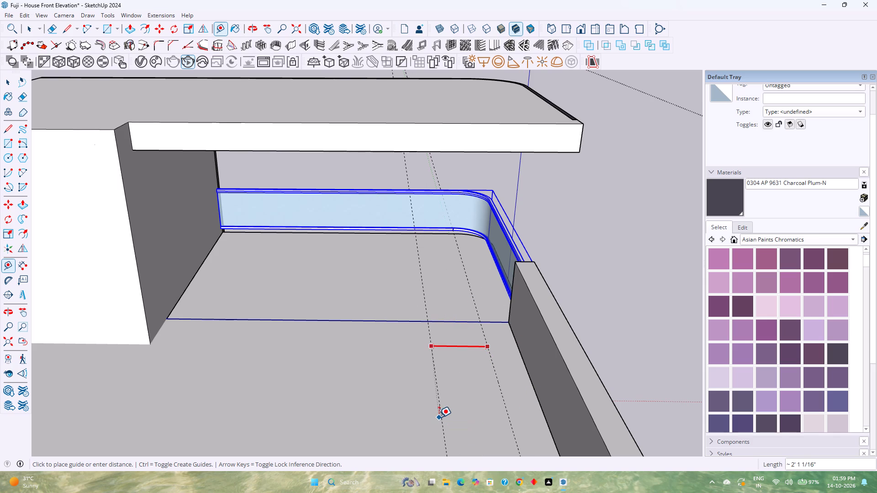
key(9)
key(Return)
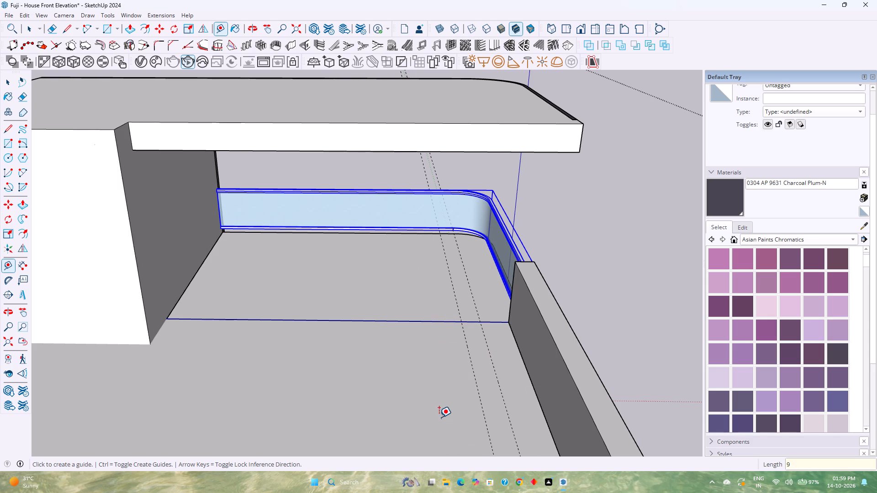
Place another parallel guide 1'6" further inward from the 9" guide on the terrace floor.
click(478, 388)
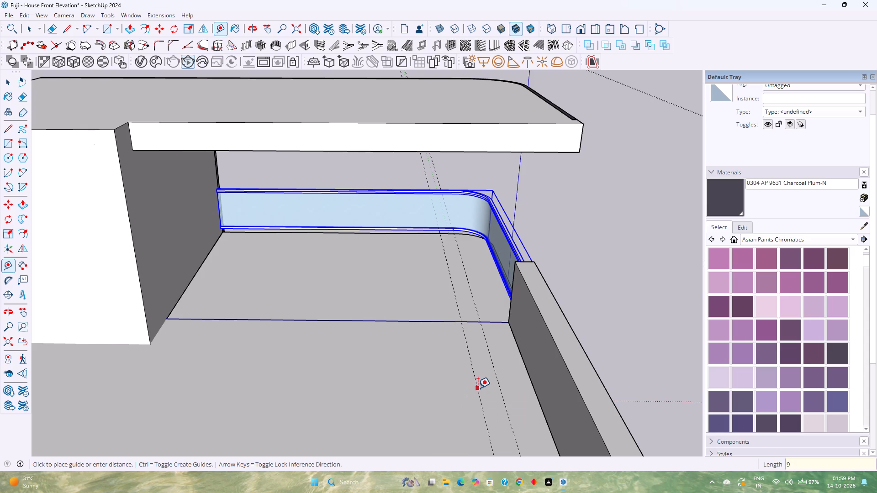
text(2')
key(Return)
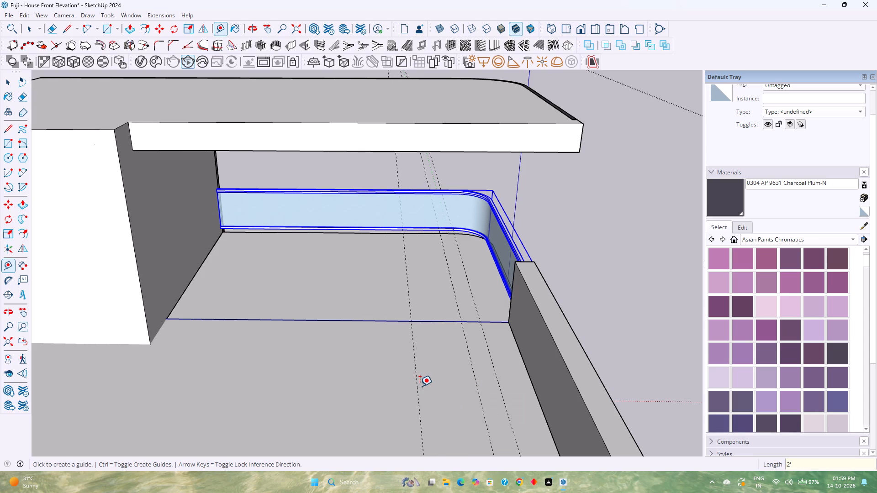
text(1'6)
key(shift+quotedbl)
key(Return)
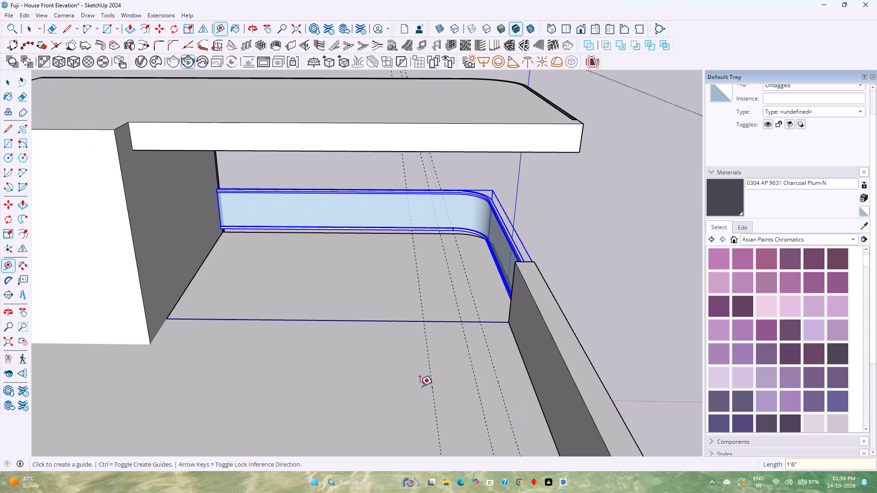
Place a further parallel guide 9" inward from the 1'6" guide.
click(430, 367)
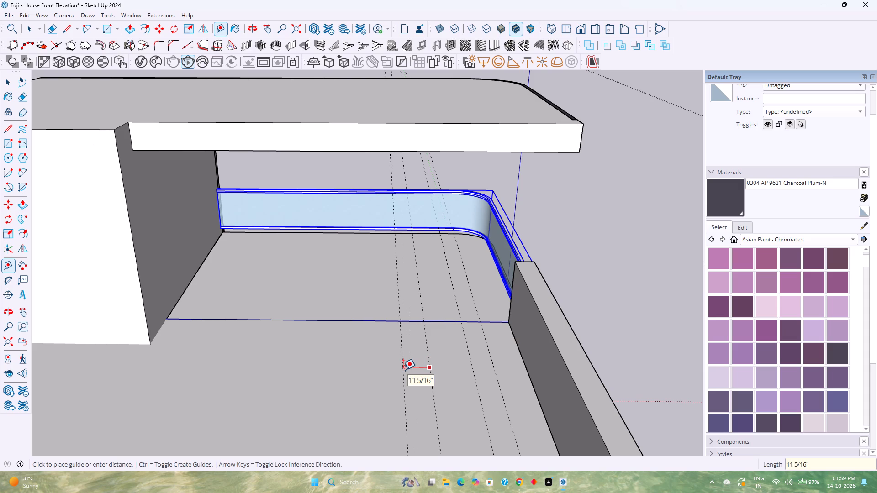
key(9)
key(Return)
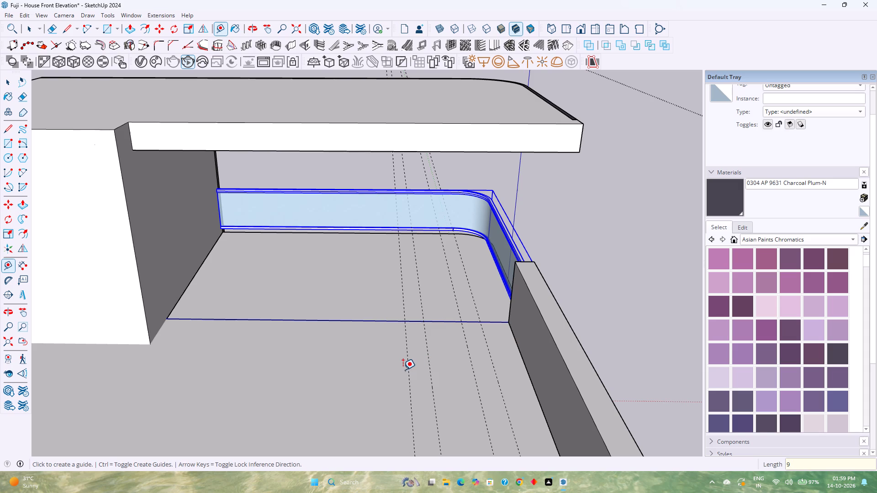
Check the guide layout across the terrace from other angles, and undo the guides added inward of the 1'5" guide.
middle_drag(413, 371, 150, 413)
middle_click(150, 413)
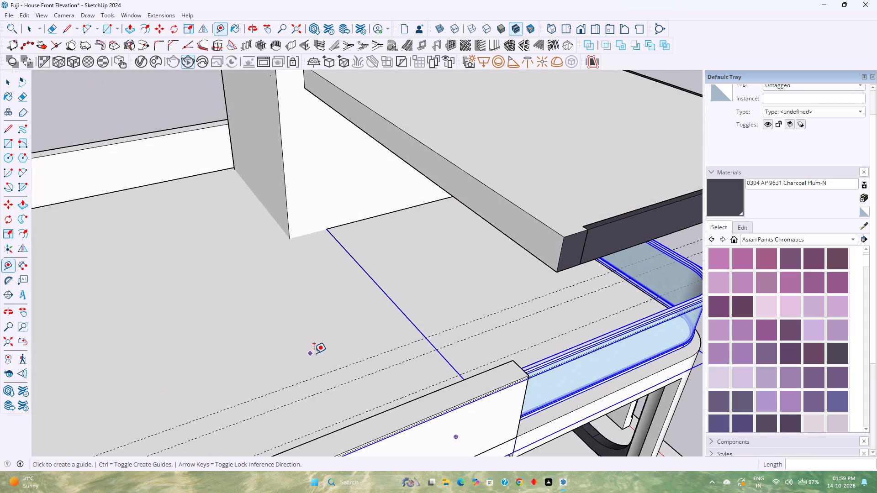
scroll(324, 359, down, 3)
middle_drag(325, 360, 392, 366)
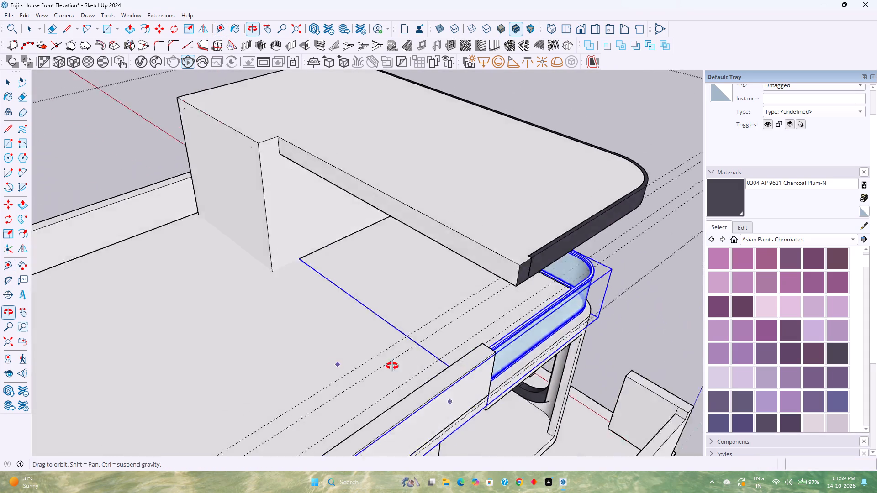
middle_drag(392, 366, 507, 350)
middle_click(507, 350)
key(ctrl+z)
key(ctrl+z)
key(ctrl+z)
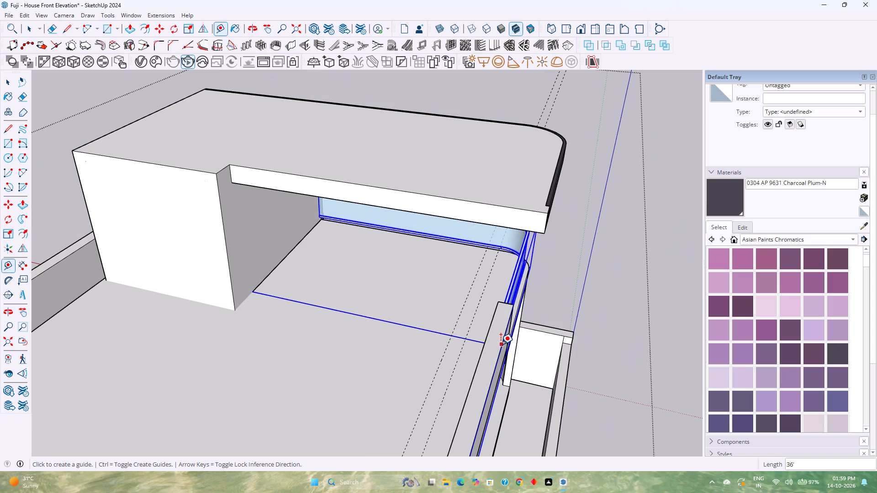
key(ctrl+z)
Place a parallel guide on the terrace floor 7.5" inward from the 1'5" guide.
click(475, 306)
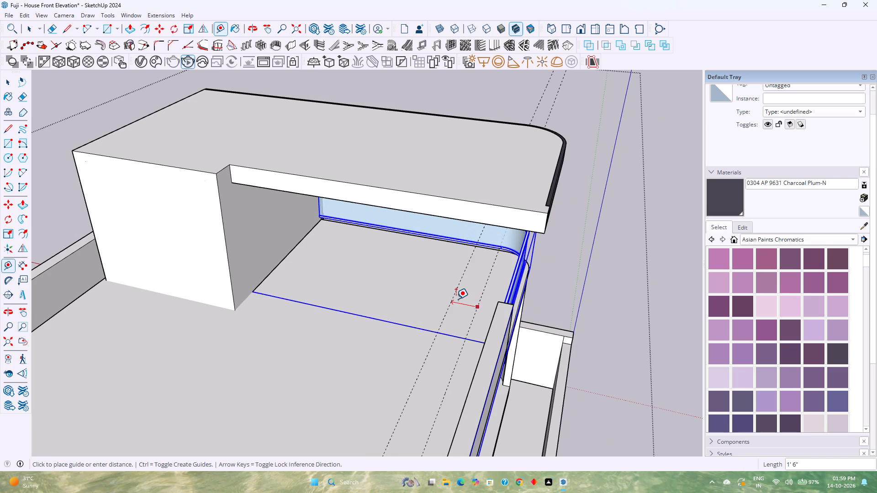
key(6)
key(Return)
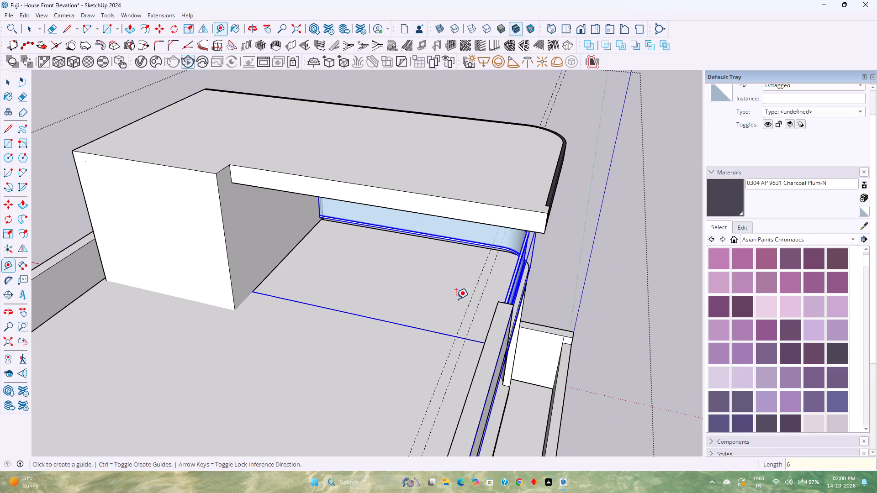
scroll(456, 299, up, 8)
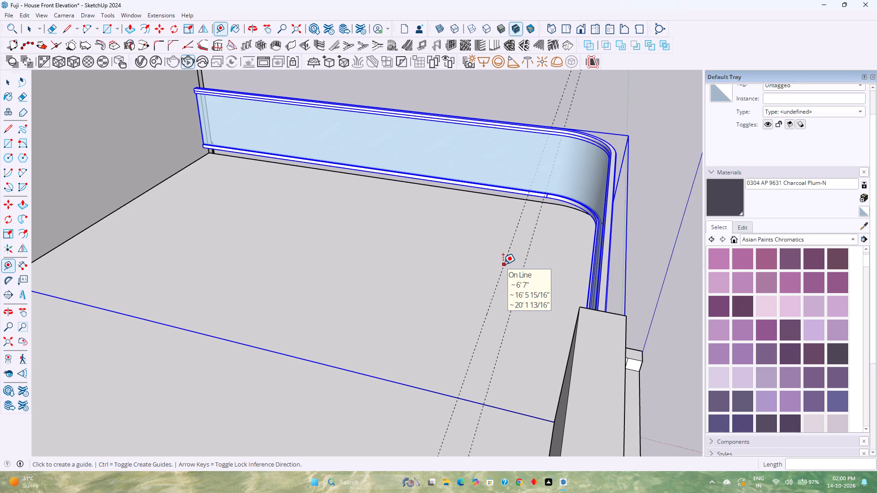
key(8)
key(Return)
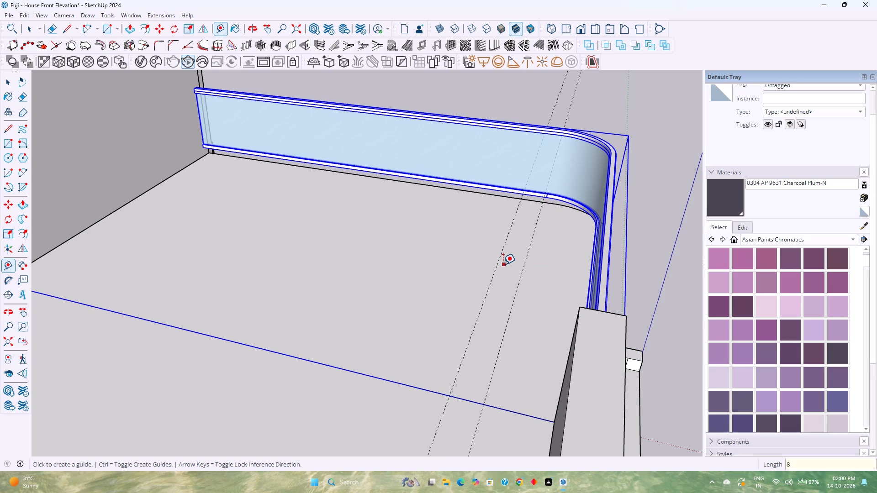
text(7.5)
key(Return)
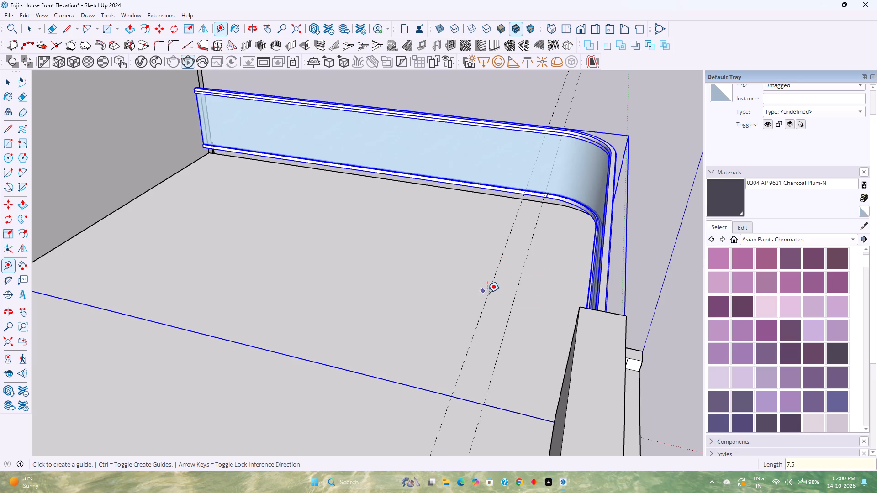
Place a third parallel guide 1'6" further inward from the 7.5" guide, keeping the offset along the red axis.
click(488, 293)
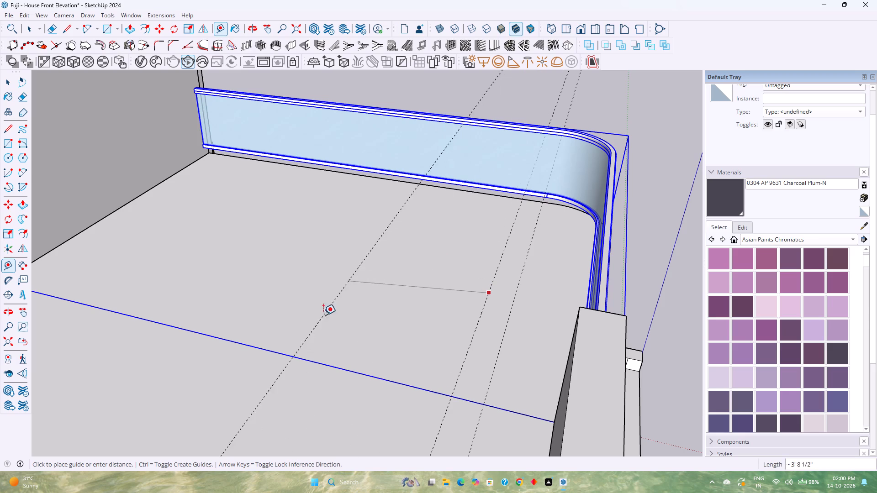
key(Right)
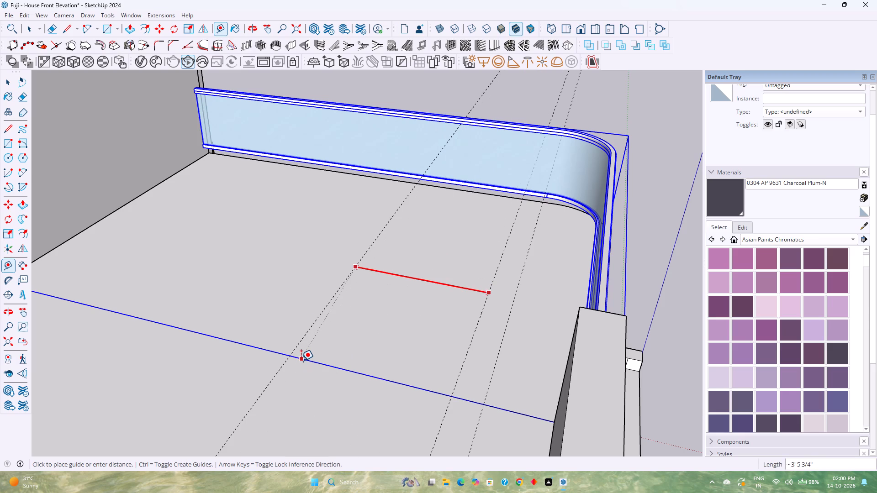
text(1'6')
key(Return)
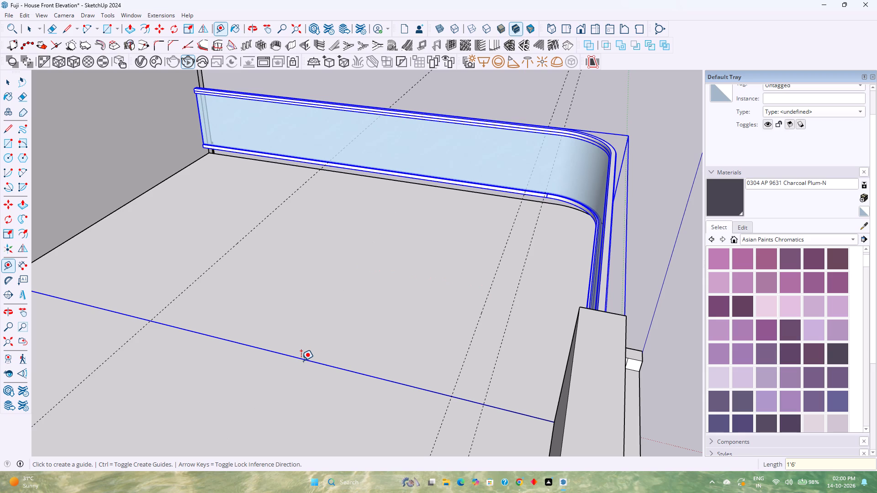
text(1'6")
key(Return)
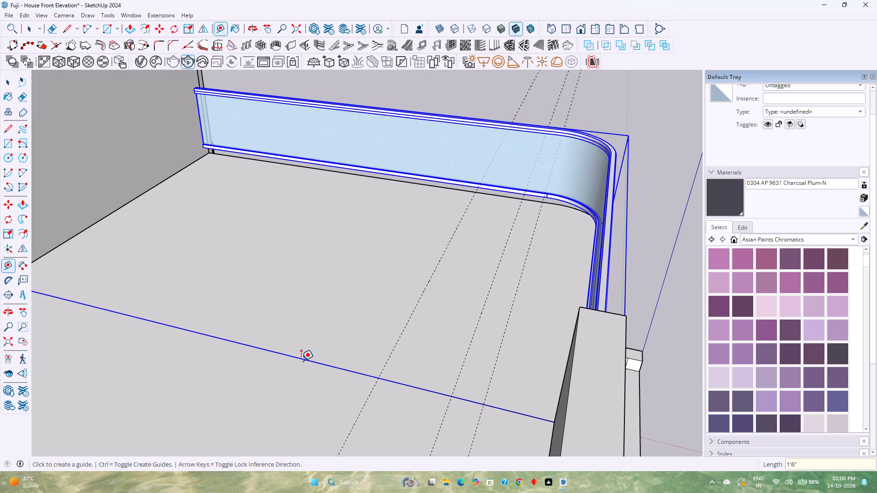
Place a fourth parallel guide 7.5" further inward from the 1'6" guide along the red axis.
click(390, 350)
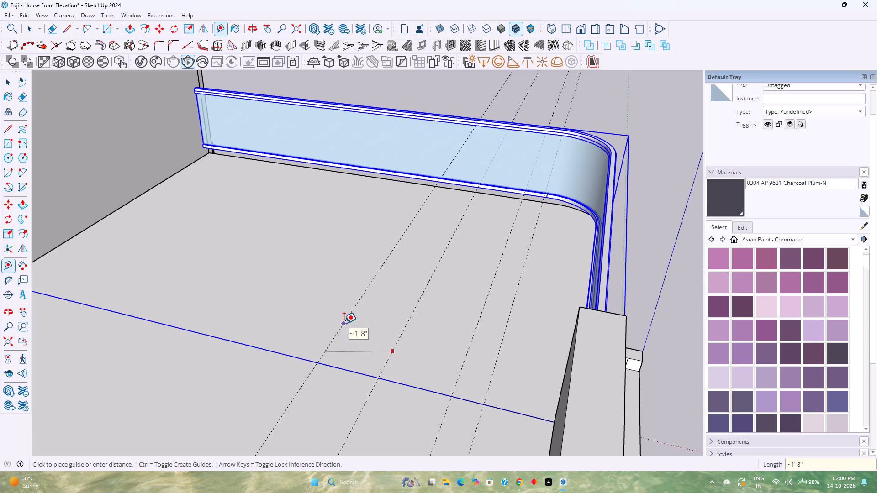
key(Right)
text(7.5)
key(Return)
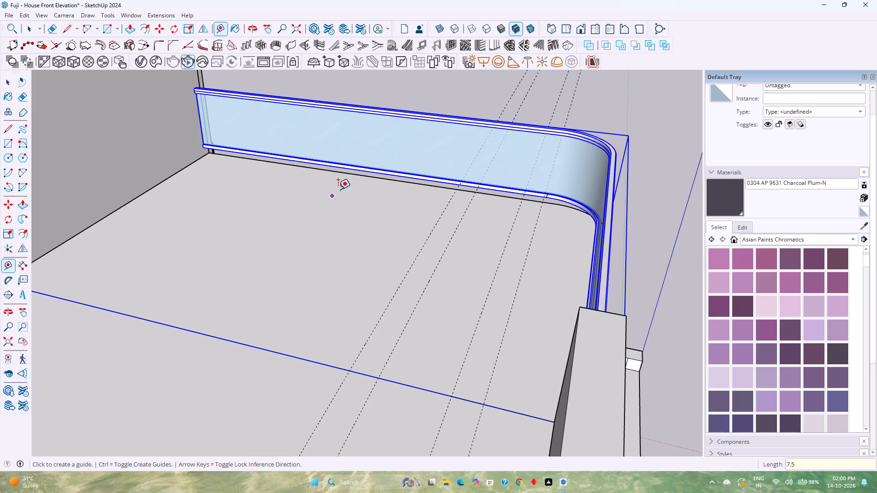
Place a crossing guide 5" inward from the floor edge along the long straight glass railing.
click(357, 174)
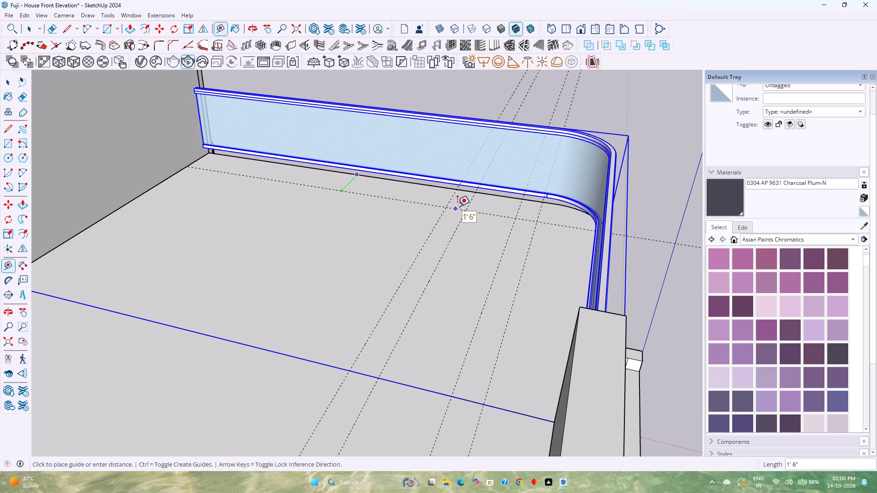
key(Left)
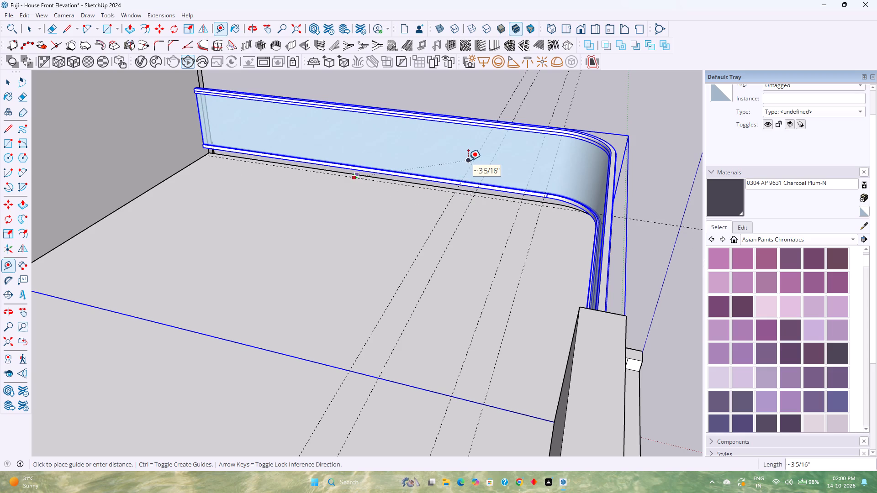
key(5)
key(Return)
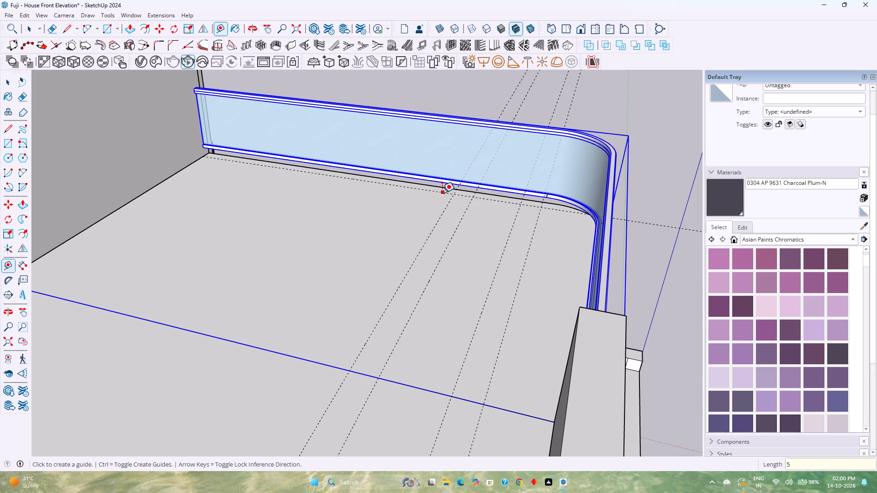
Place a second crossing guide 9" inward from the 5" guide beside the glass railing.
click(441, 192)
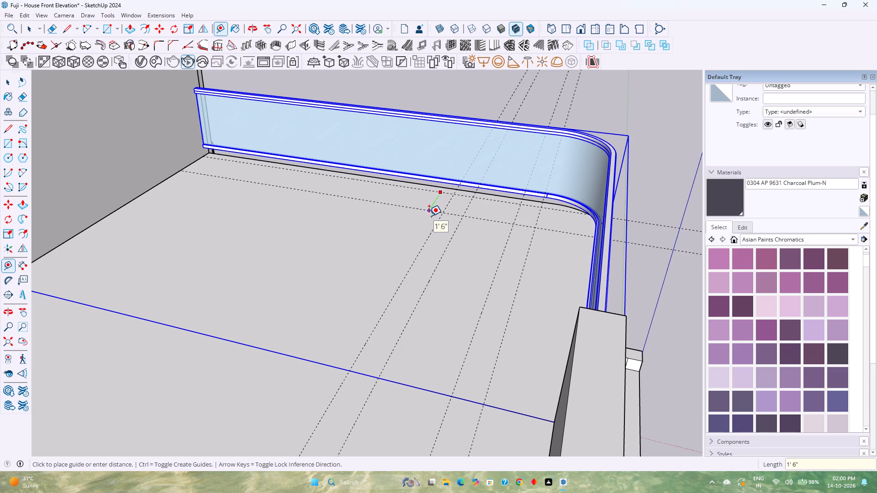
key(9)
key(Return)
Examine the guide crossings on the upper terrace floor and the surrounding glass railing, roof slab and parapet from several sides.
scroll(524, 218, up, 1)
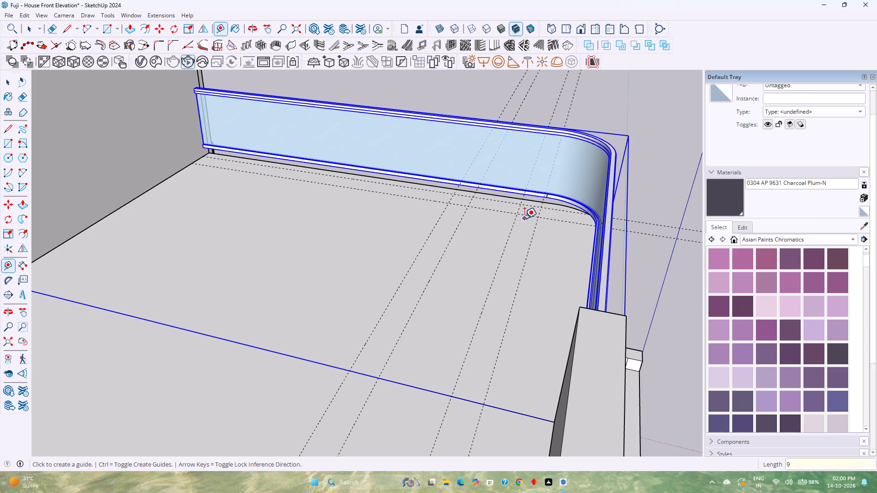
scroll(524, 218, up, 4)
middle_drag(524, 218, 506, 236)
middle_click(506, 236)
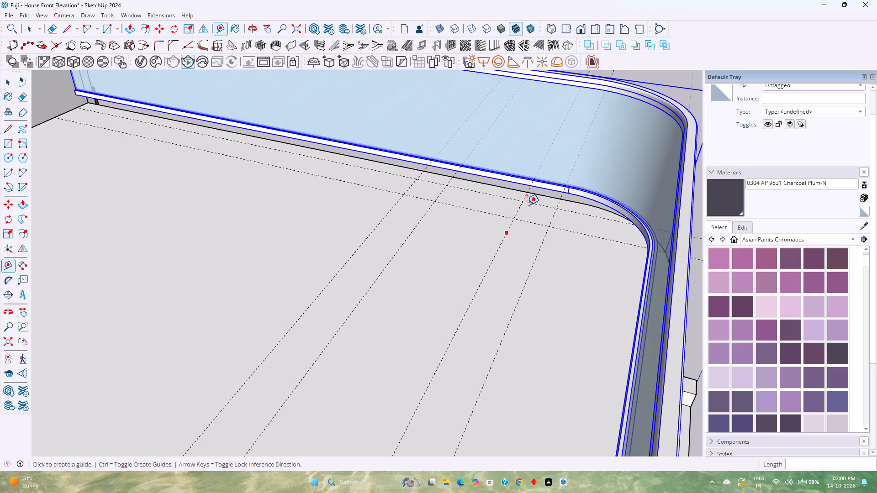
scroll(530, 200, up, 6)
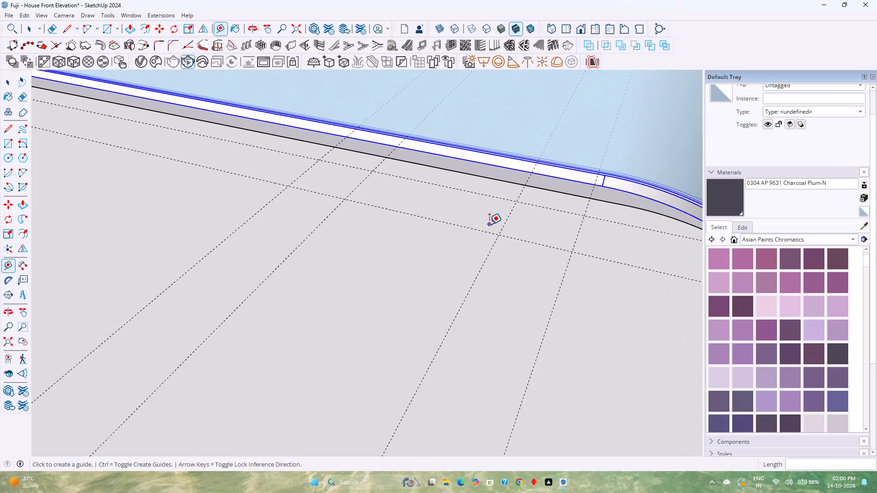
key(r)
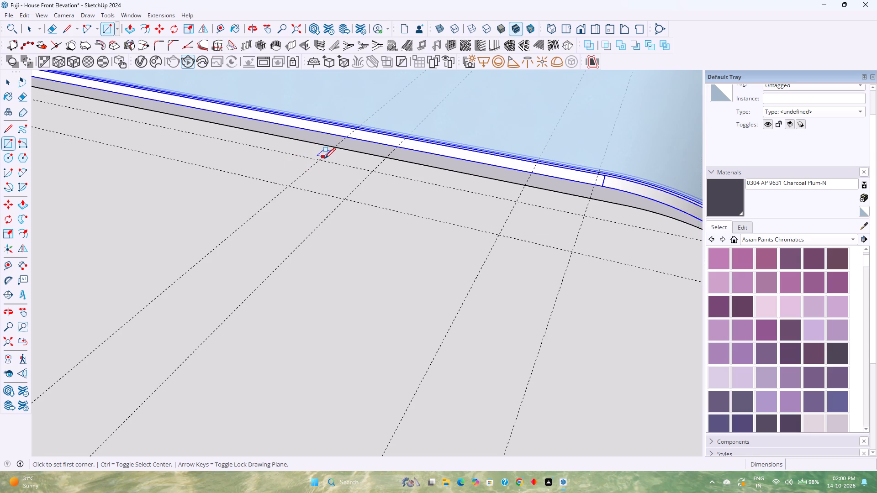
scroll(321, 159, up, 10)
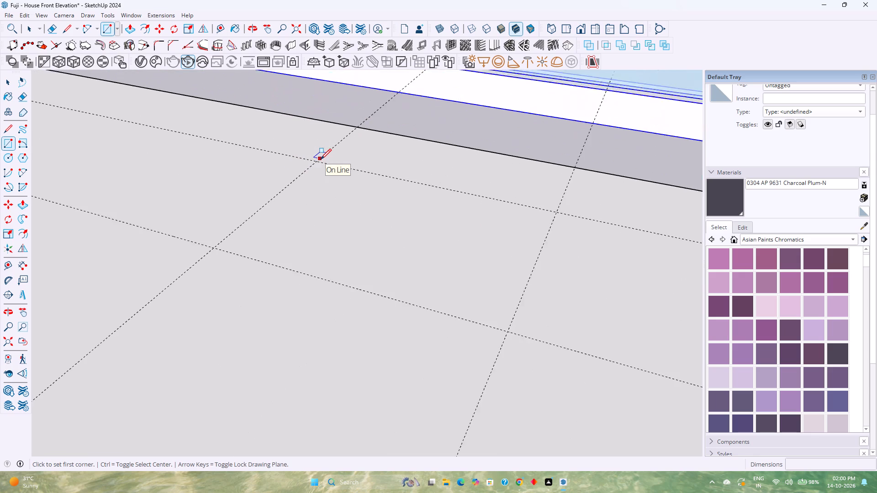
scroll(321, 159, up, 8)
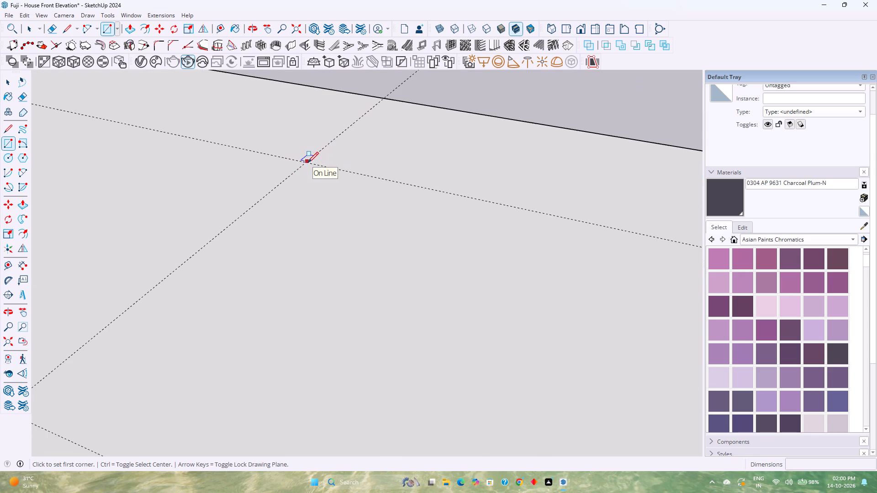
scroll(308, 163, down, 5)
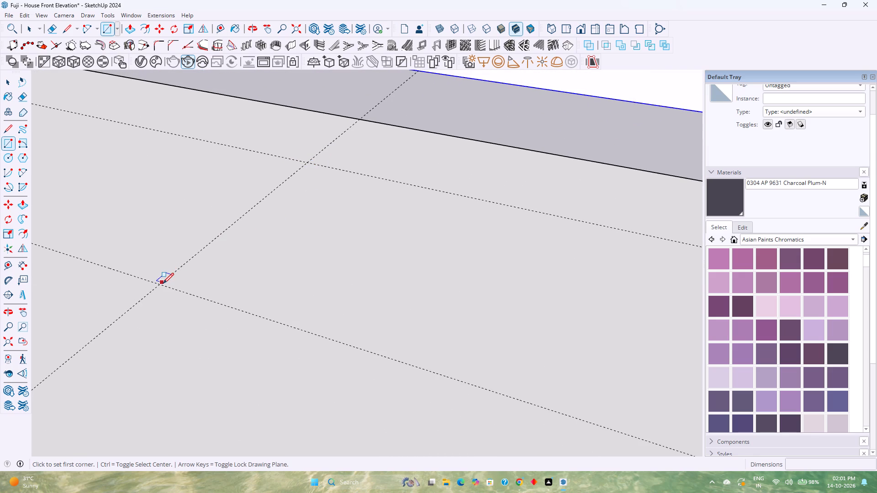
scroll(162, 281, down, 11)
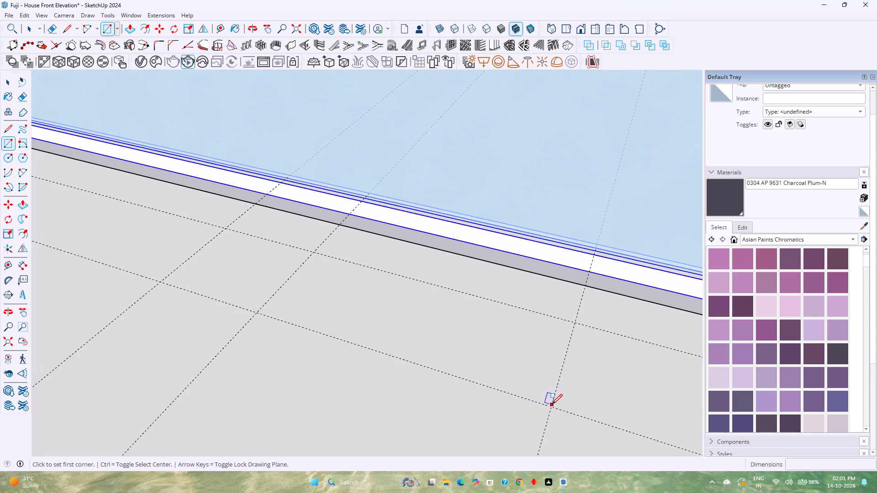
scroll(537, 386, down, 6)
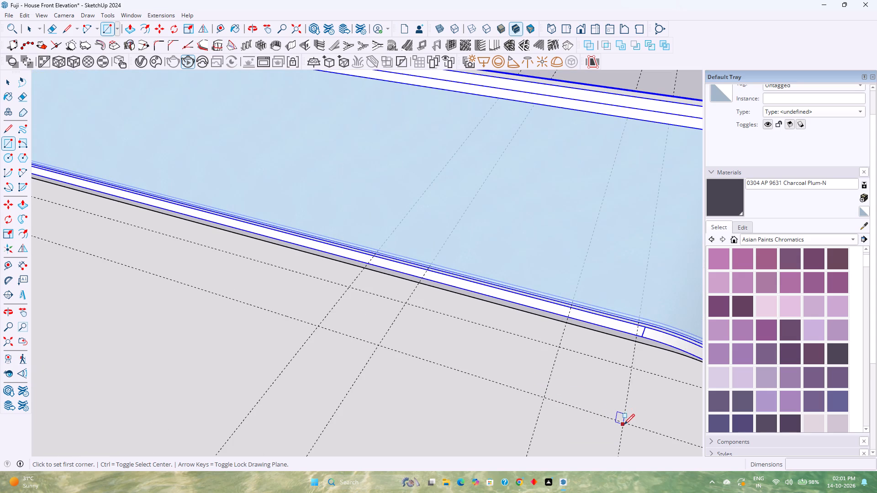
middle_drag(580, 398, 199, 347)
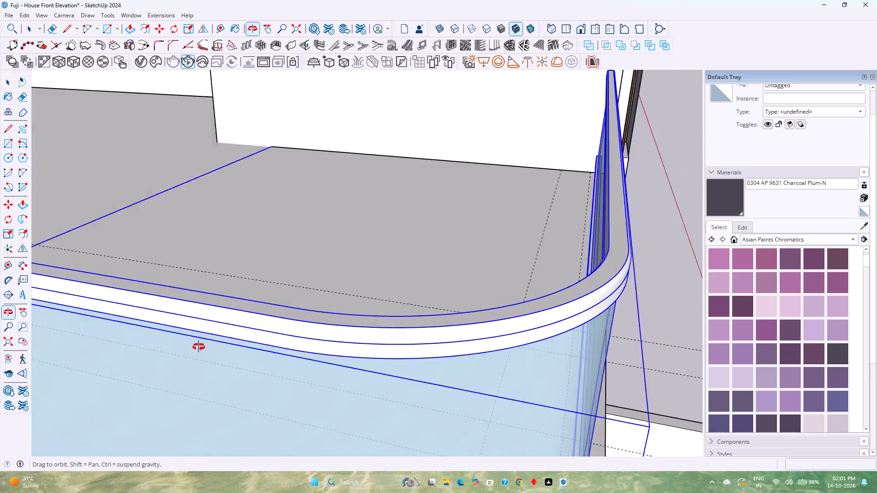
middle_drag(199, 347, 182, 351)
scroll(516, 270, up, 4)
middle_drag(523, 269, 566, 244)
middle_click(566, 244)
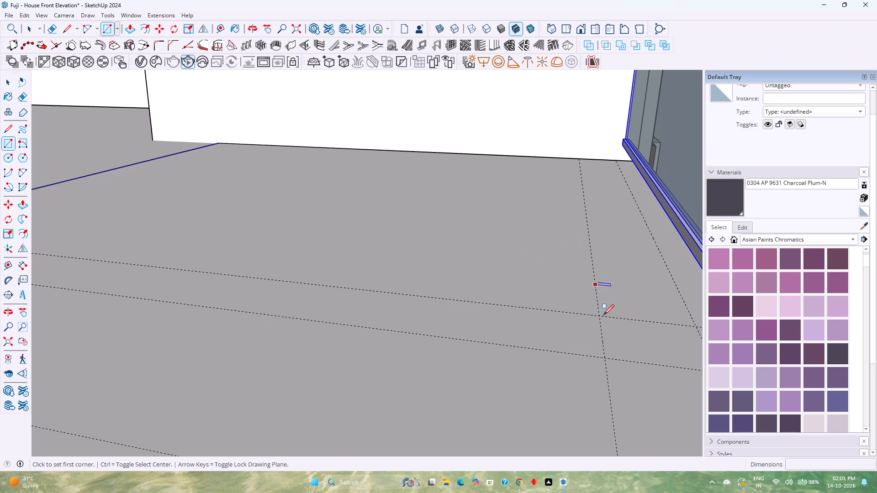
middle_drag(598, 343, 593, 350)
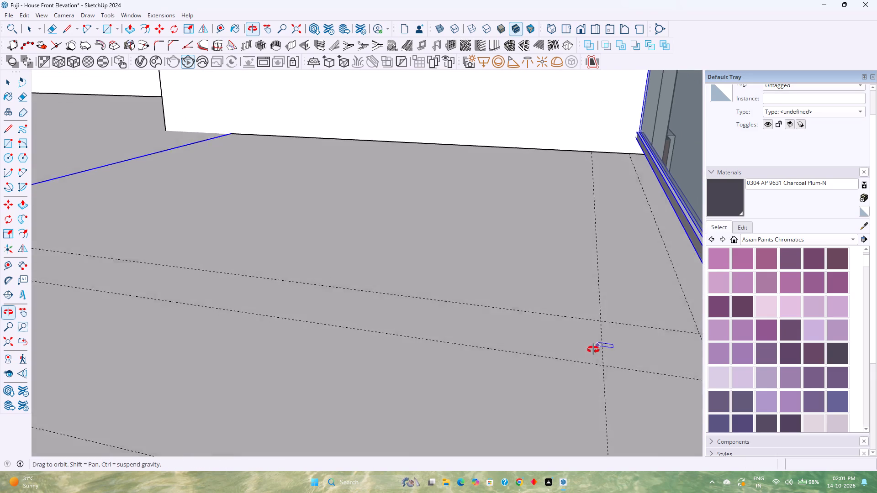
middle_drag(593, 350, 620, 342)
scroll(534, 339, down, 4)
middle_drag(509, 328, 530, 358)
scroll(524, 341, down, 20)
scroll(524, 341, down, 9)
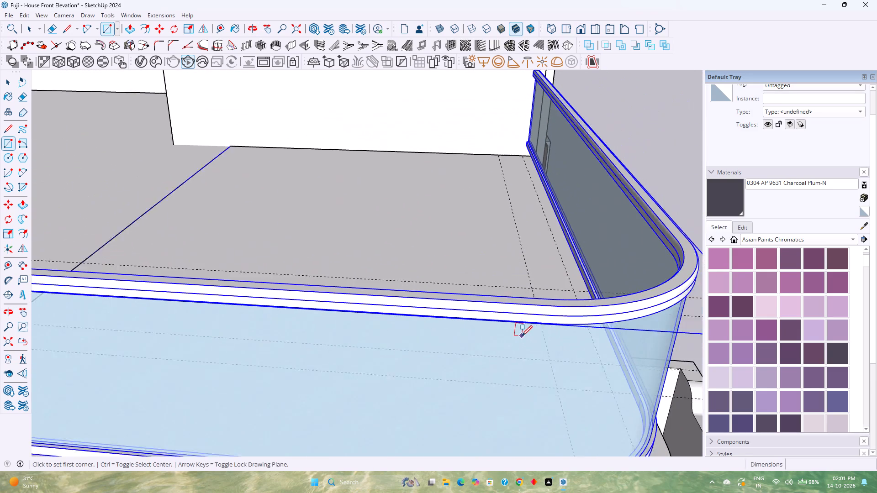
scroll(522, 336, down, 7)
middle_drag(541, 341, 441, 298)
scroll(441, 298, down, 6)
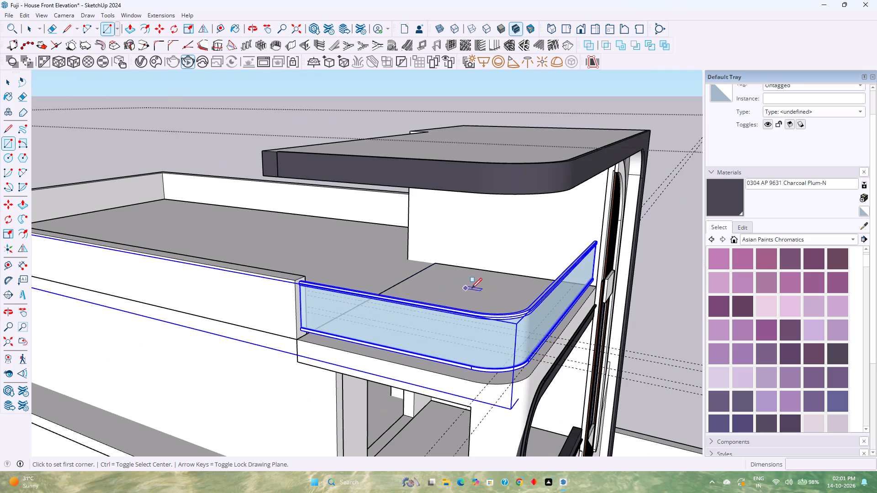
shift+middle_drag(472, 288, 401, 254)
shift+middle_click(399, 254)
middle_drag(397, 254, 573, 294)
shift+middle_drag(561, 326, 340, 279)
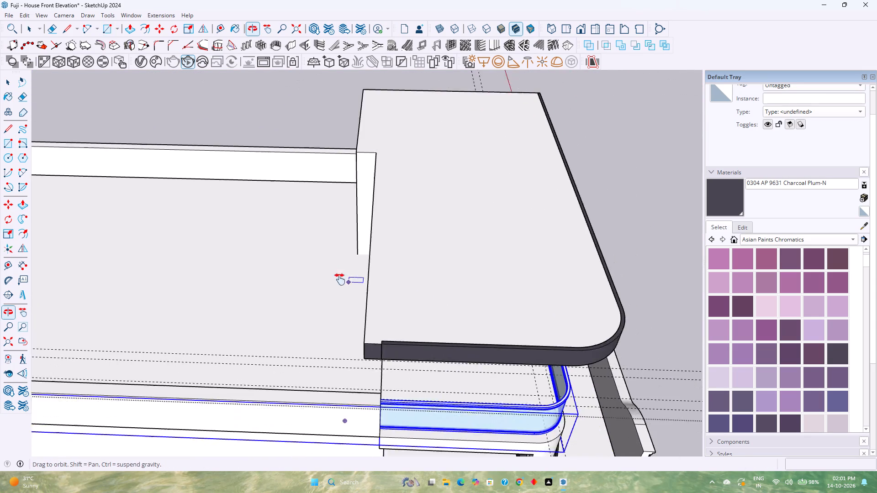
shift+middle_drag(340, 279, 328, 277)
middle_drag(386, 387, 594, 302)
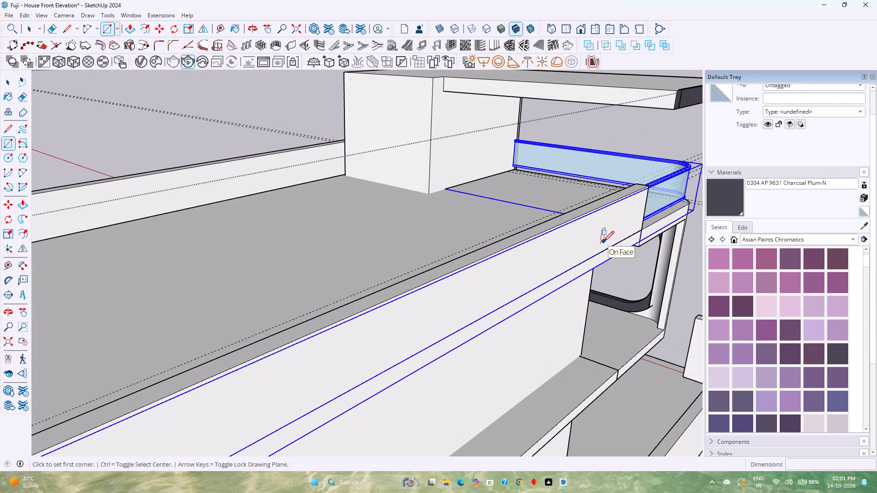
Inside the parapet's group, draw a 7.5" by 9" rectangle on the terrace floor from the inner guide crossing farthest from the railing's curved corner.
key(space)
double_click(577, 269)
scroll(577, 269, up, 3)
middle_drag(577, 269, 631, 350)
middle_click(631, 350)
shift+middle_drag(583, 294, 497, 491)
middle_drag(436, 389, 481, 331)
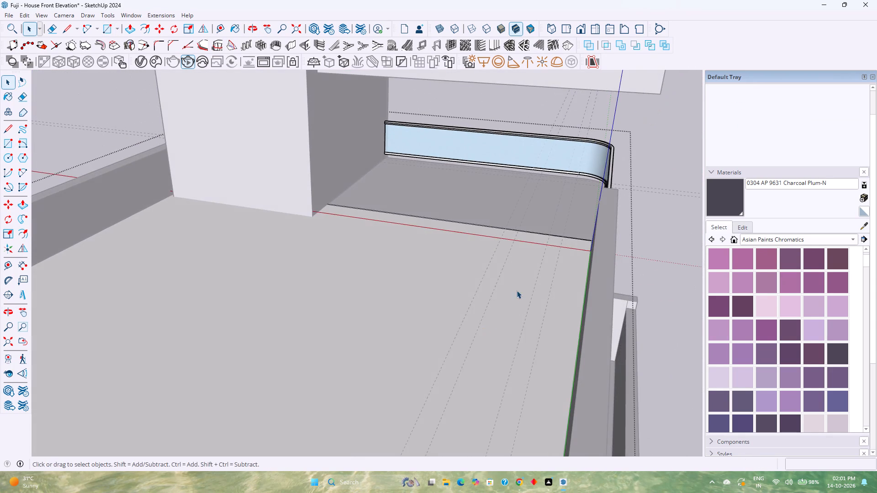
scroll(518, 285, up, 3)
shift+middle_drag(549, 215, 480, 309)
scroll(487, 253, up, 3)
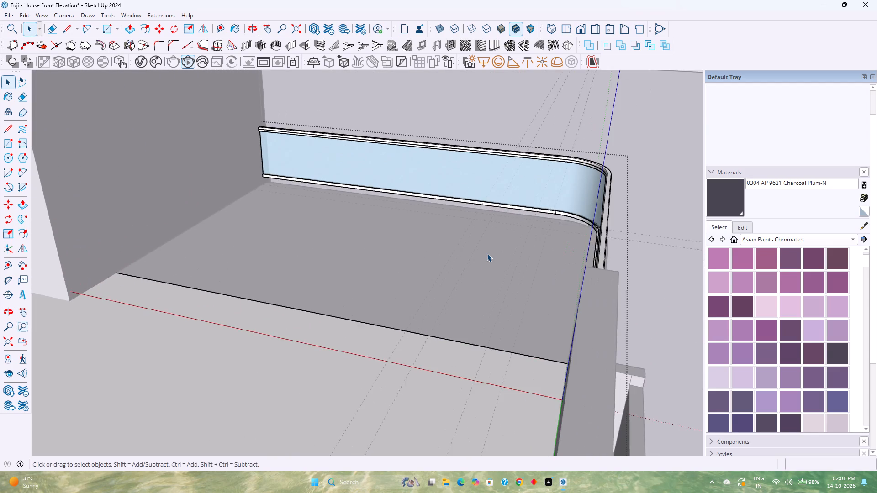
scroll(487, 253, up, 4)
middle_drag(487, 253, 496, 314)
scroll(561, 207, up, 3)
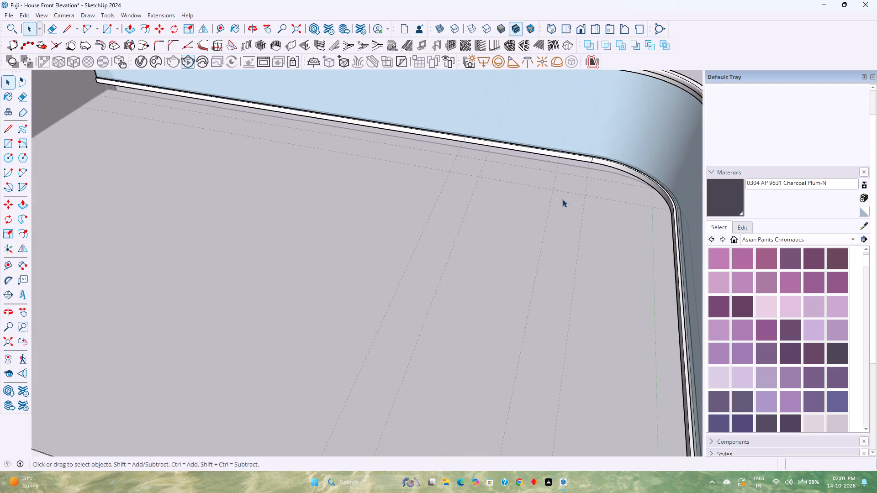
scroll(562, 199, up, 5)
key(r)
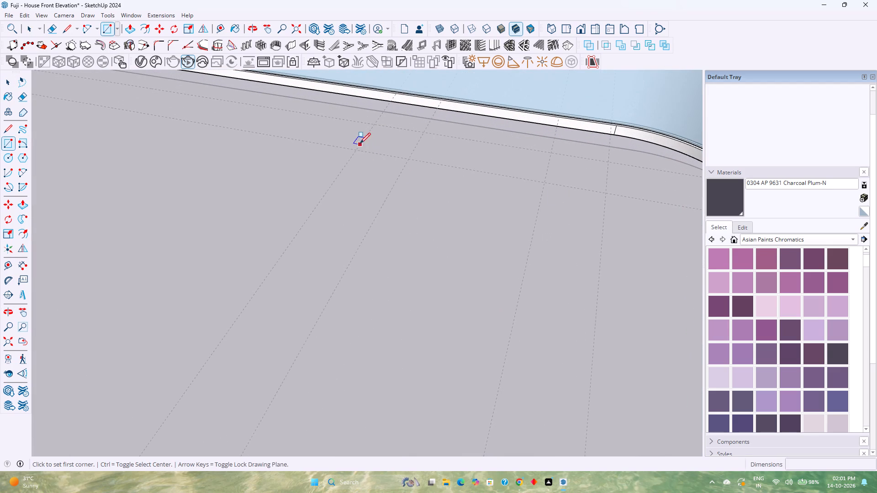
click(358, 151)
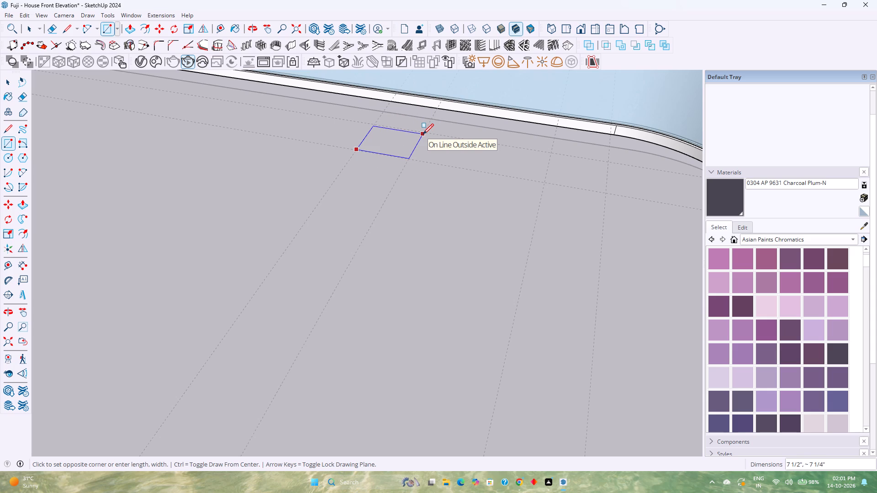
key(Up)
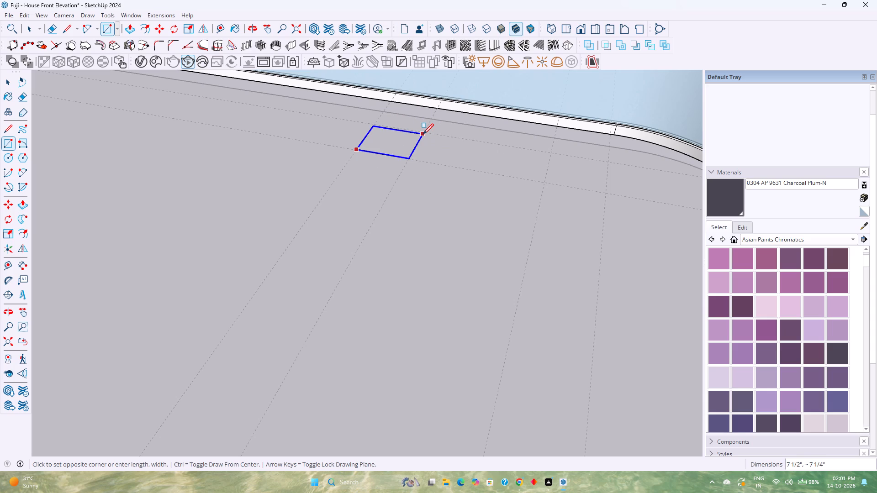
text(7.5",)
key(9)
key(Return)
key(space)
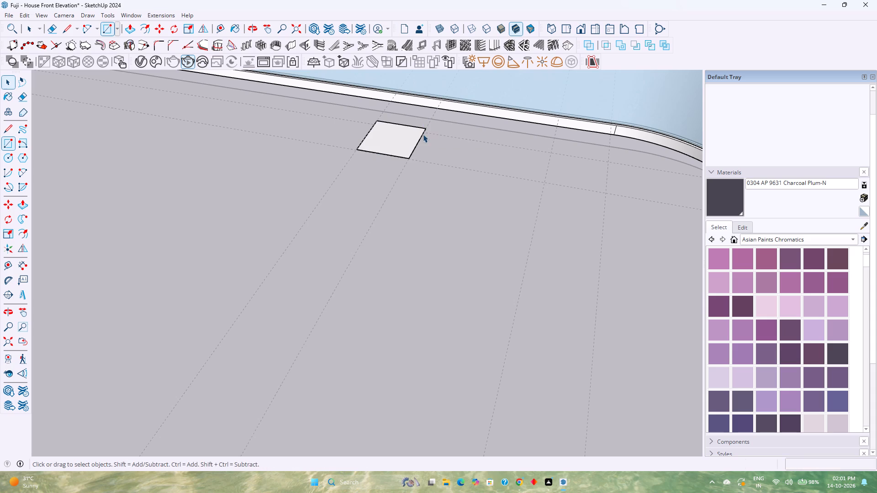
Make the 7.5" by 9" rectangle's face and edges into a component with the definition name 1.
double_click(386, 139)
right_click(386, 139)
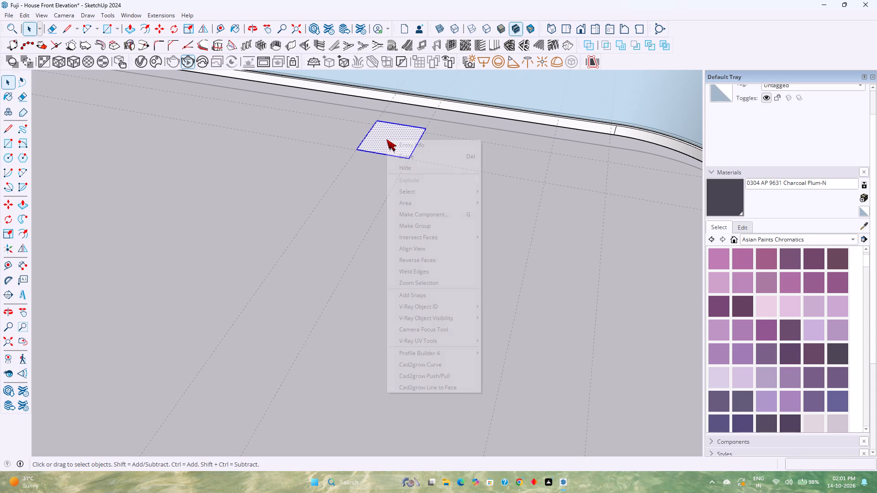
click(410, 219)
key(1)
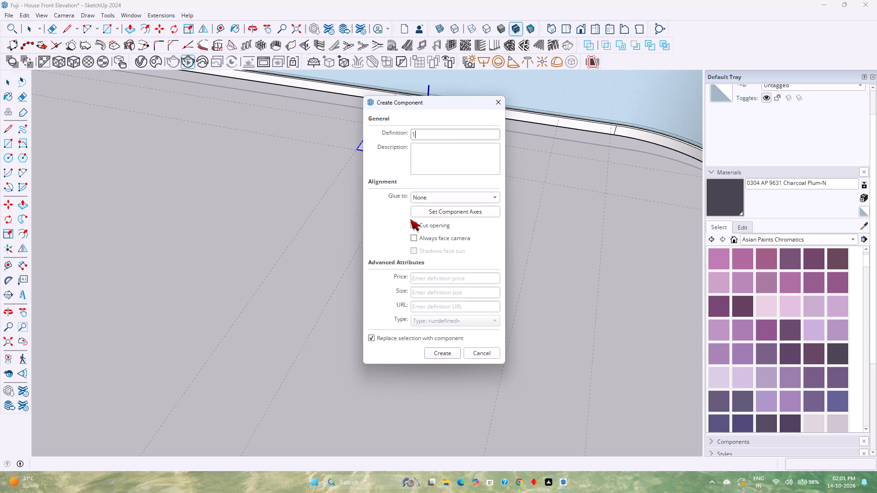
key(Return)
Copy the rectangle component 2' 1 1/2" along the red axis to the guide crossing nearest the railing's curved corner.
key(m)
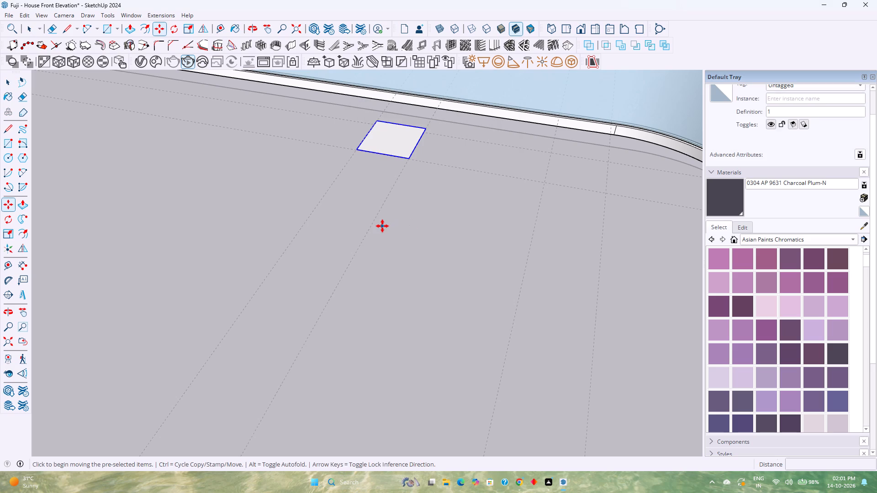
click(410, 158)
click(607, 193)
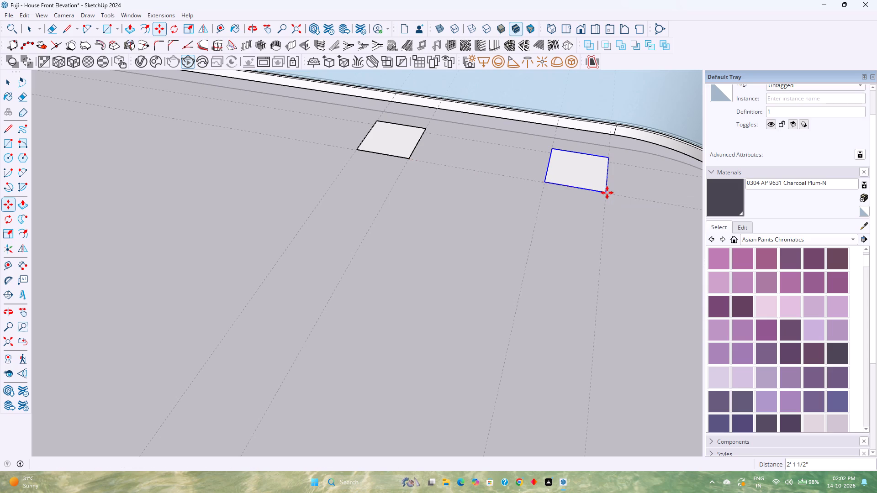
key(space)
Inside the copied rectangle's component, push/pull the face up about 6' 10" to the roof slab's underside, and close the component and parapet group.
double_click(574, 174)
scroll(574, 173, down, 4)
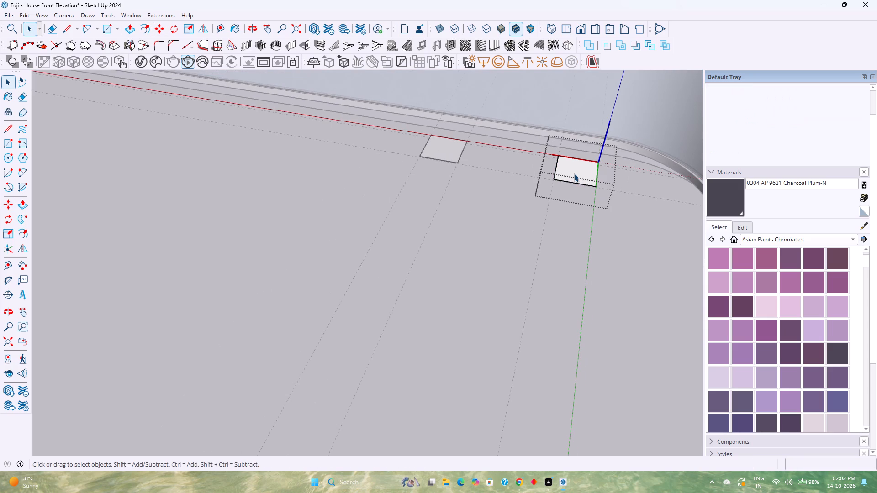
shift+middle_drag(571, 206, 525, 351)
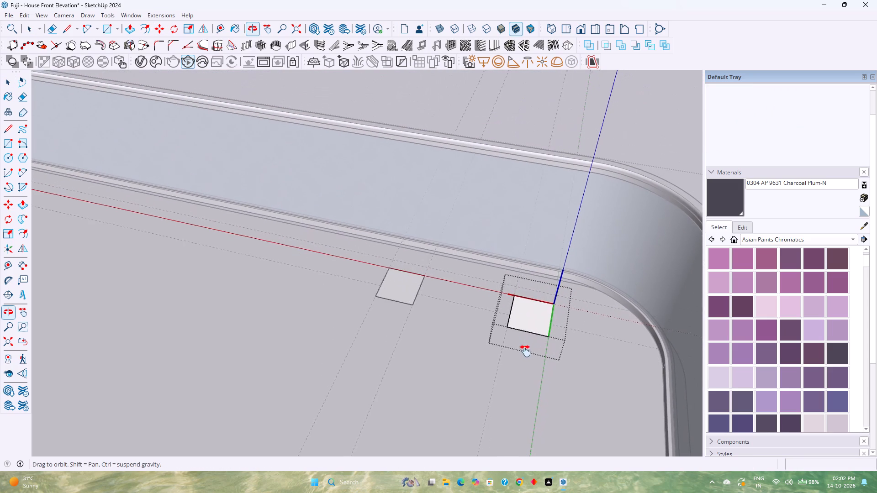
shift+middle_drag(525, 351, 524, 354)
shift+middle_click(524, 354)
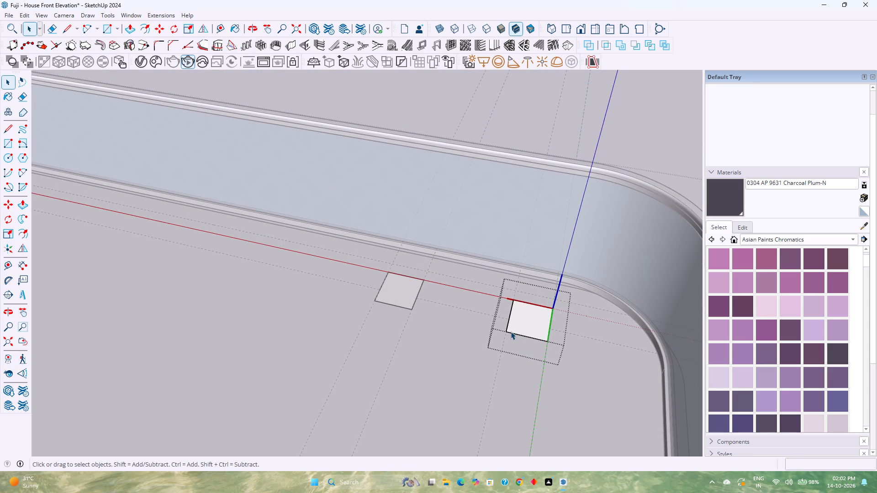
key(p)
click(534, 315)
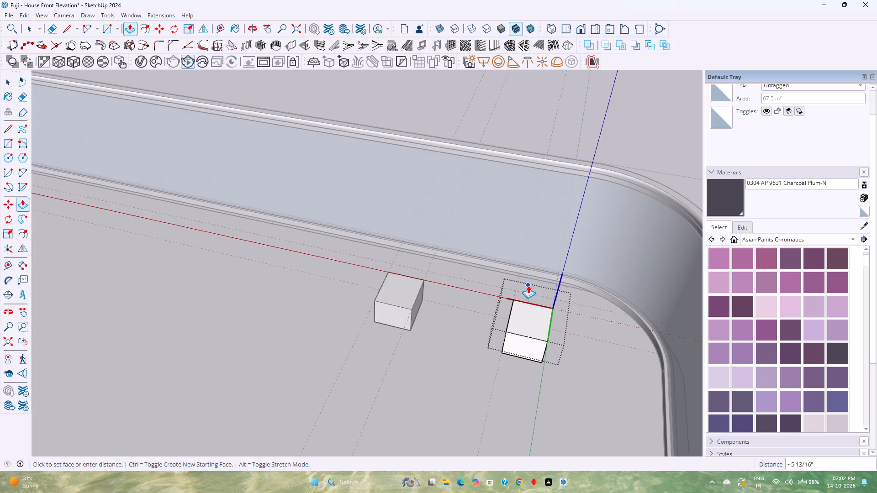
scroll(528, 284, down, 5)
click(6, 344)
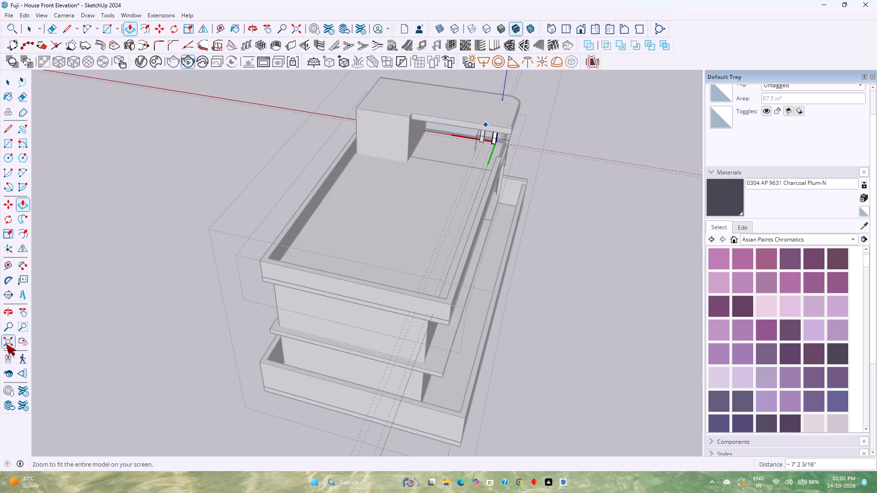
middle_drag(606, 219, 234, 212)
middle_click(234, 212)
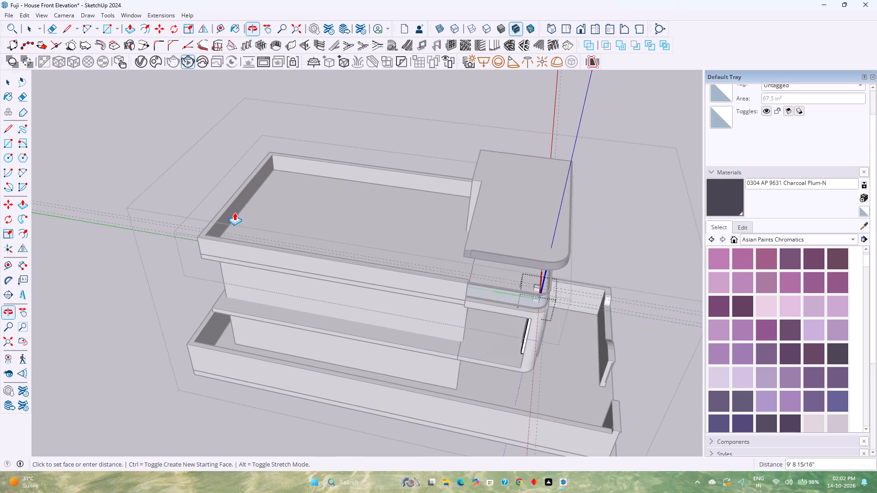
scroll(455, 253, up, 4)
middle_drag(458, 271, 567, 206)
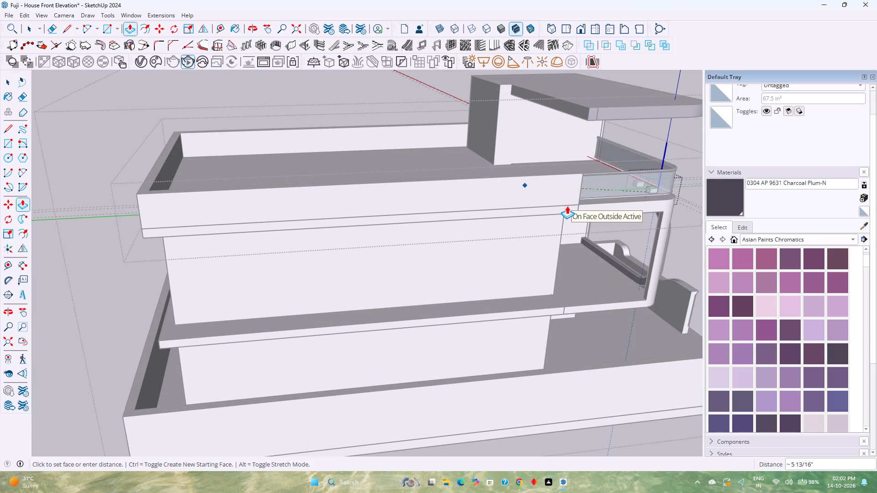
shift+middle_drag(567, 206, 442, 306)
middle_drag(438, 305, 489, 251)
middle_drag(490, 251, 502, 242)
middle_drag(502, 242, 507, 238)
shift+middle_drag(525, 227, 510, 260)
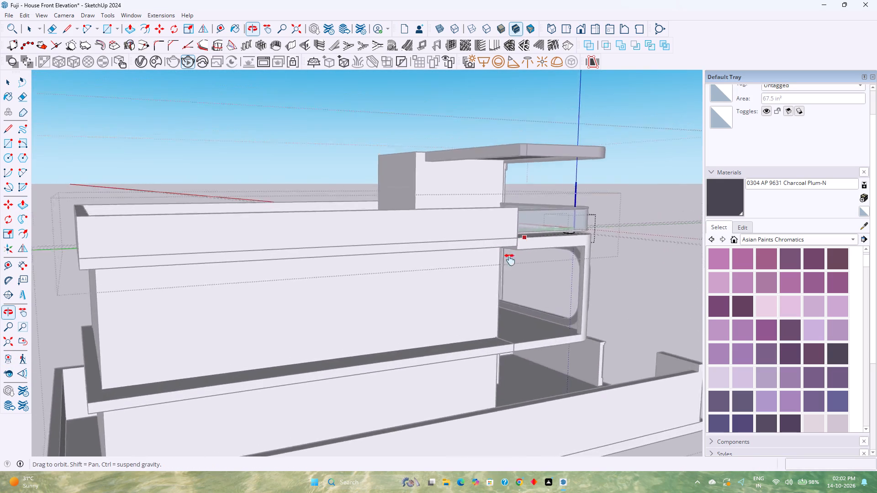
shift+middle_drag(510, 260, 429, 348)
scroll(485, 308, up, 1)
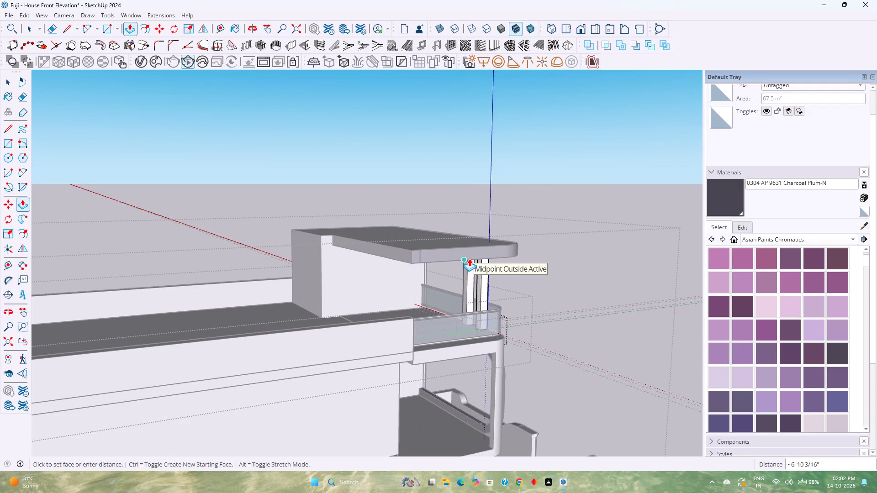
scroll(469, 258, up, 3)
middle_drag(469, 258, 511, 220)
middle_click(511, 220)
scroll(511, 220, up, 1)
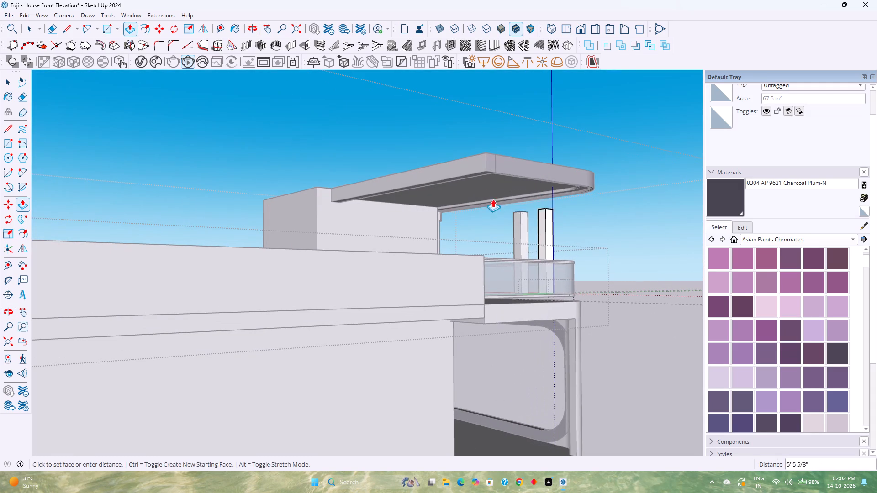
click(507, 177)
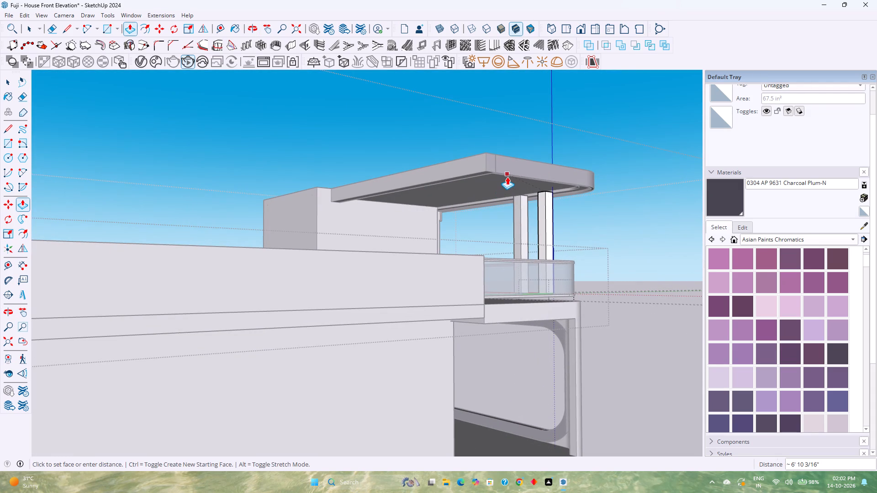
key(space)
key(Escape)
scroll(521, 330, down, 3)
middle_drag(520, 330, 475, 325)
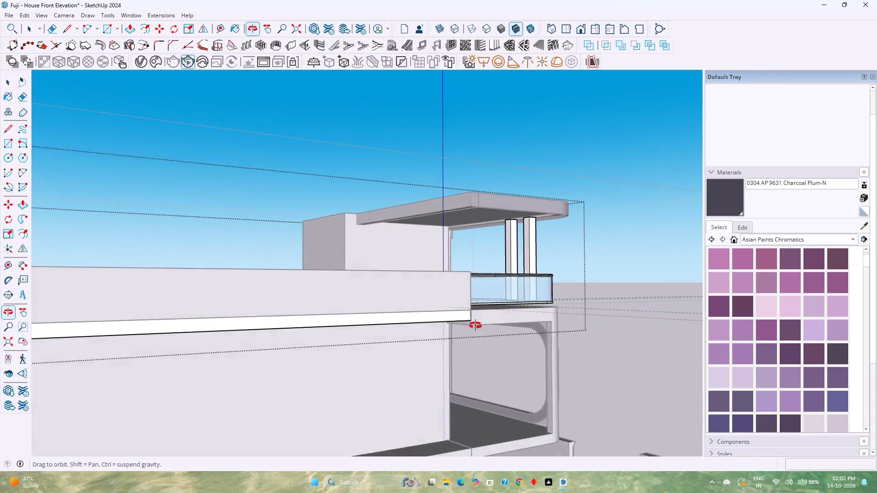
middle_drag(475, 325, 366, 320)
middle_drag(353, 327, 346, 328)
middle_drag(343, 328, 263, 333)
middle_drag(239, 344, 235, 348)
key(Escape)
Delete all the dashed guide lines in the model.
scroll(428, 308, down, 1)
middle_drag(428, 308, 383, 333)
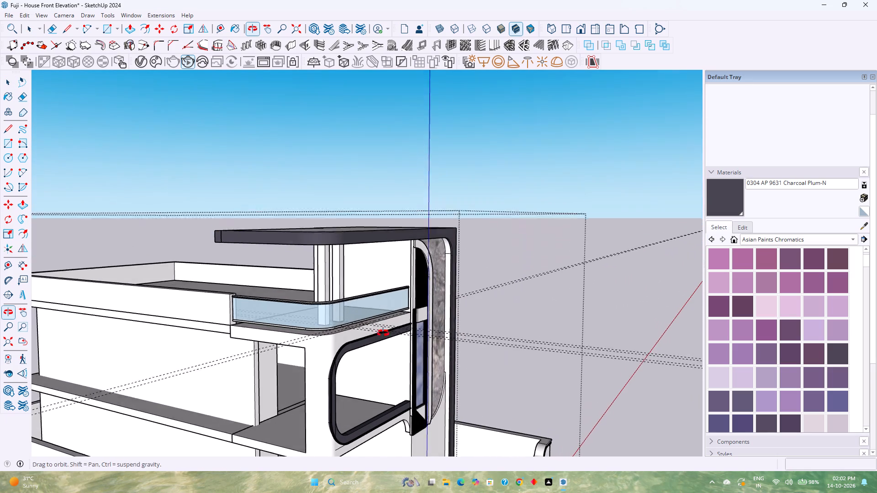
middle_drag(383, 333, 381, 337)
middle_click(381, 337)
click(27, 16)
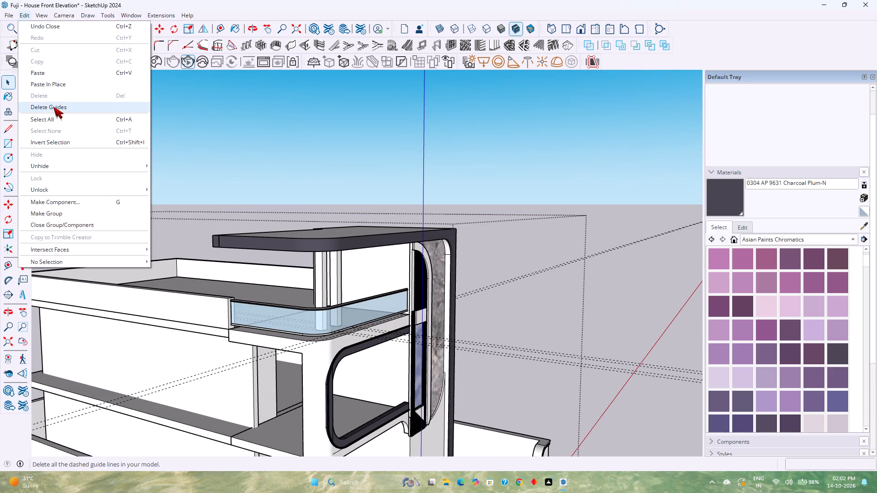
click(56, 111)
Switch to the standard Front view of the house and save the model.
middle_drag(381, 301, 135, 281)
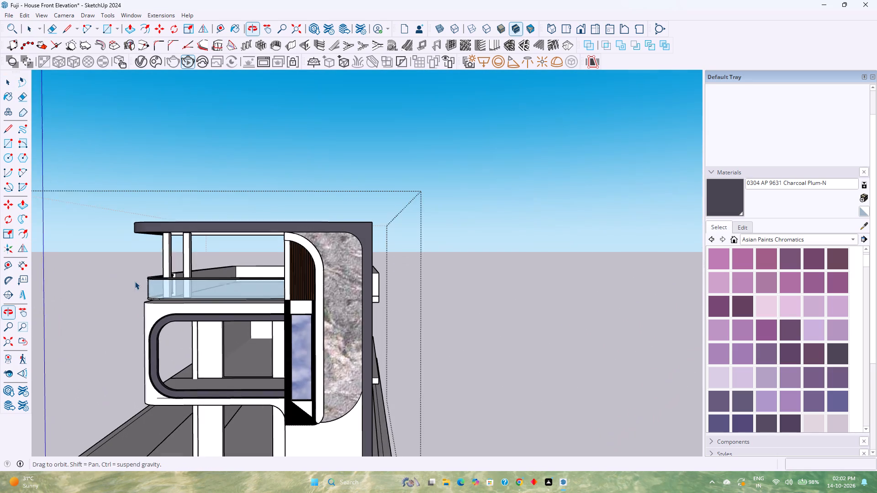
middle_drag(135, 281, 136, 282)
click(579, 31)
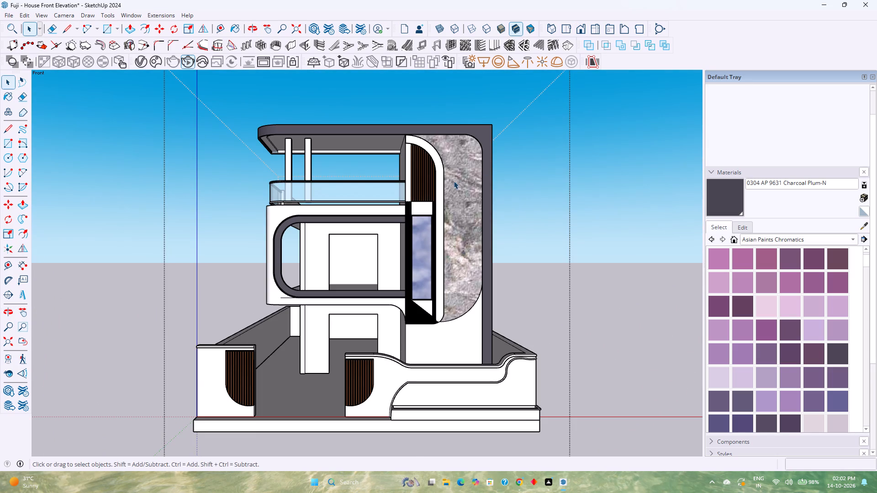
key(ctrl+s)
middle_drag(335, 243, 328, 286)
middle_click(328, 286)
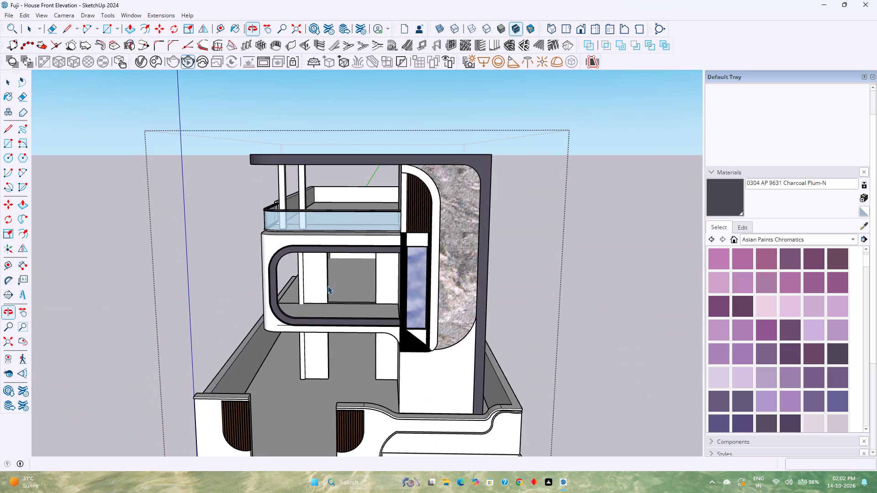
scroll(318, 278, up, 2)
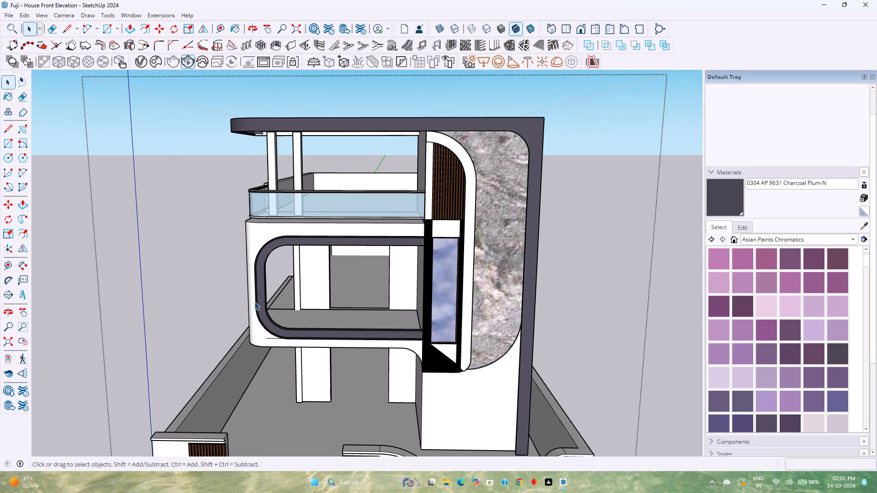
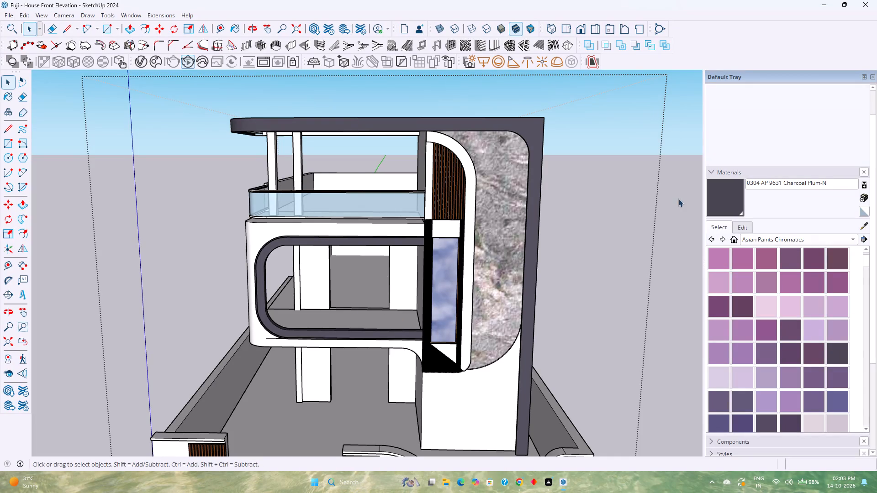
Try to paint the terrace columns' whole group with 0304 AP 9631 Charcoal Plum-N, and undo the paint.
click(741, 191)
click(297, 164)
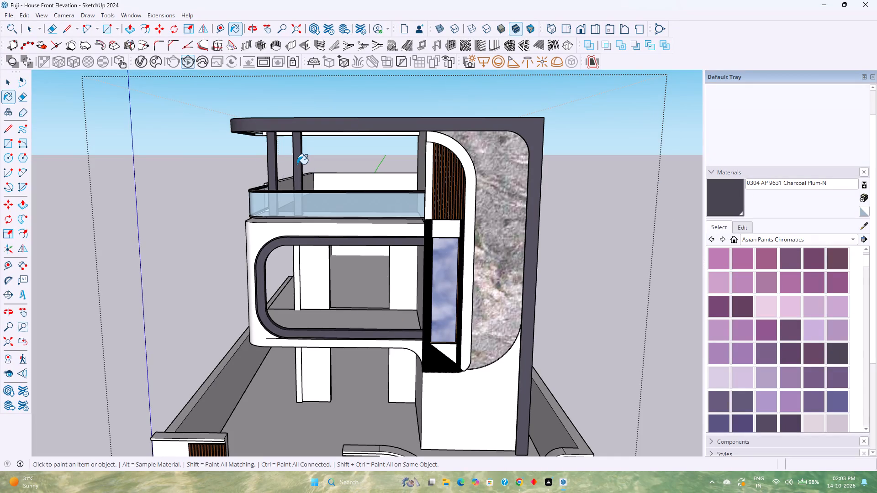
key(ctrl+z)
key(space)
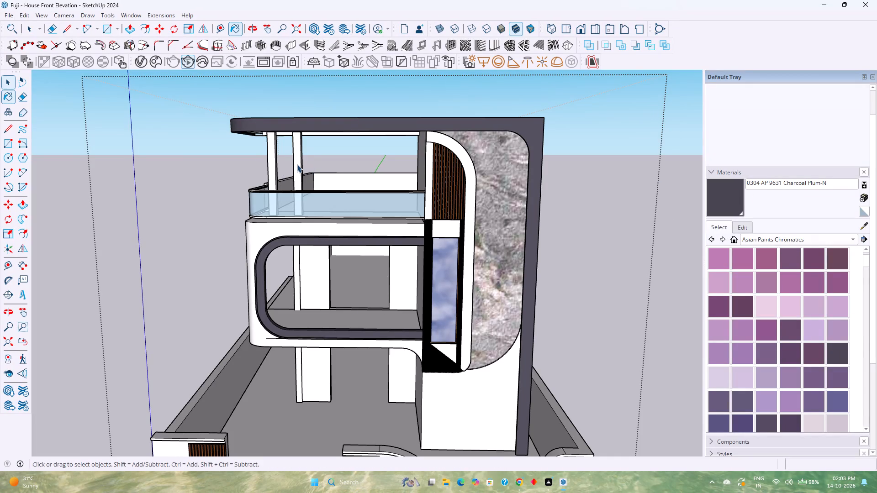
Inside their group, paint both upper-terrace columns with 0304 AP 9631 Charcoal Plum-N, and close the group.
double_click(297, 164)
scroll(297, 164, up, 8)
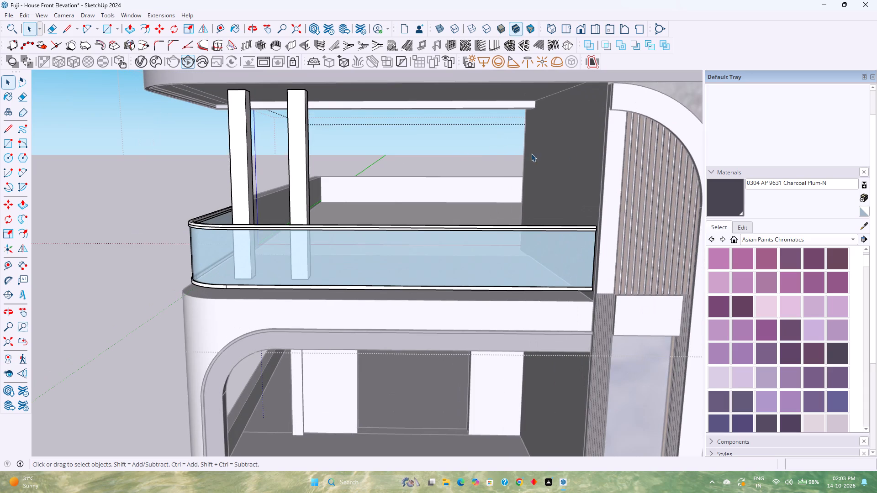
click(719, 199)
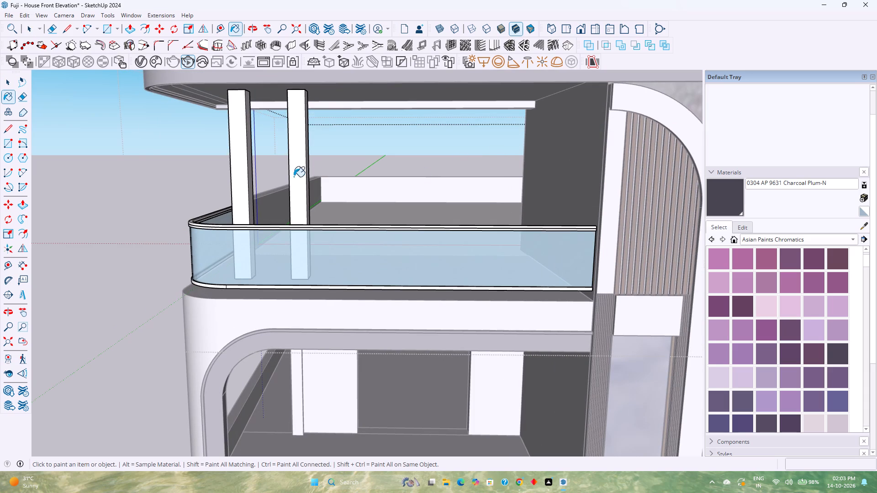
click(296, 175)
click(243, 177)
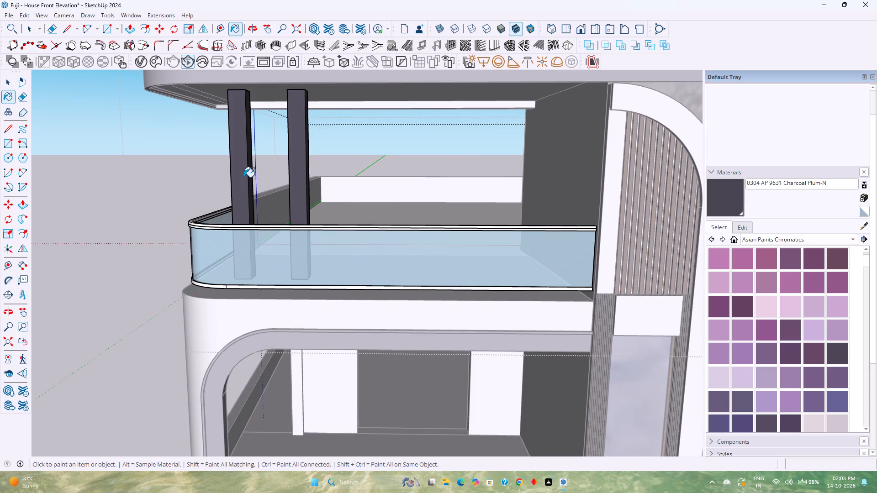
key(space)
scroll(269, 200, down, 1)
middle_drag(269, 200, 278, 201)
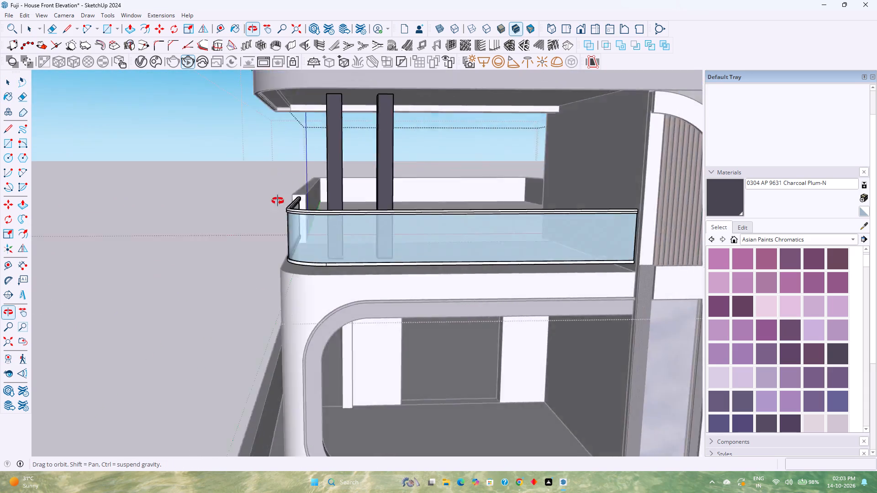
middle_drag(278, 201, 260, 205)
scroll(260, 205, down, 8)
click(615, 305)
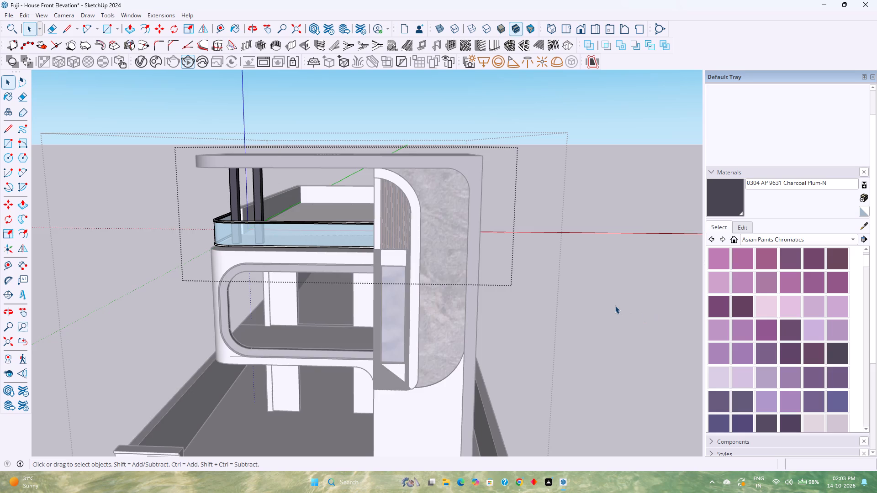
click(592, 304)
Save the model with the whole front elevation in view.
middle_drag(567, 309, 560, 253)
scroll(568, 254, down, 2)
middle_drag(568, 254, 588, 272)
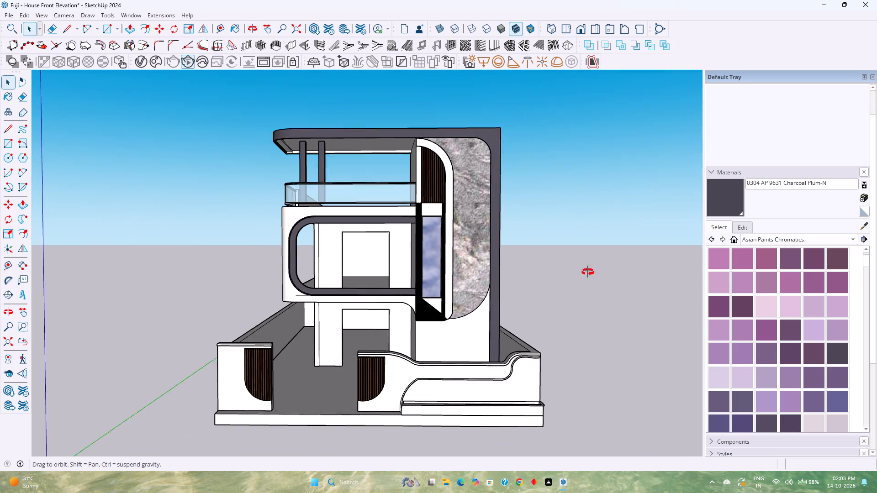
middle_drag(588, 272, 588, 273)
middle_click(588, 273)
key(ctrl+s)
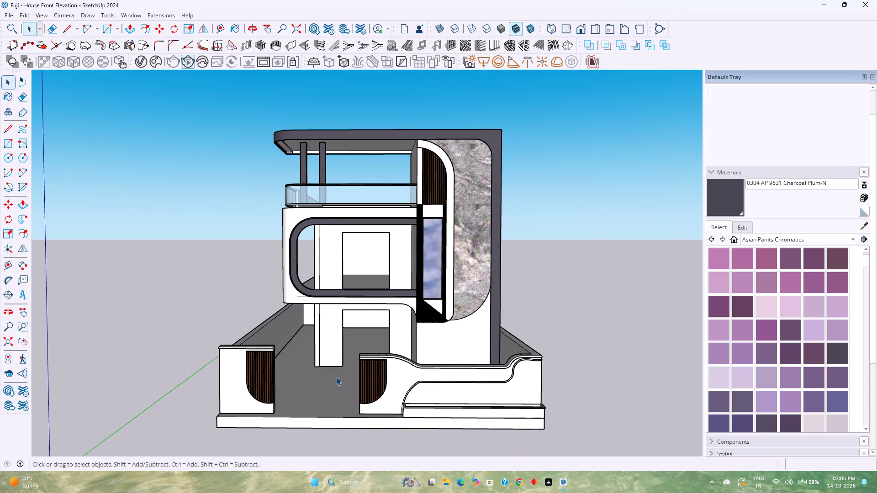
Examine the underside of the first-floor slab where it meets the balcony slab and the ground-floor wall.
middle_drag(321, 378, 321, 314)
scroll(294, 285, up, 7)
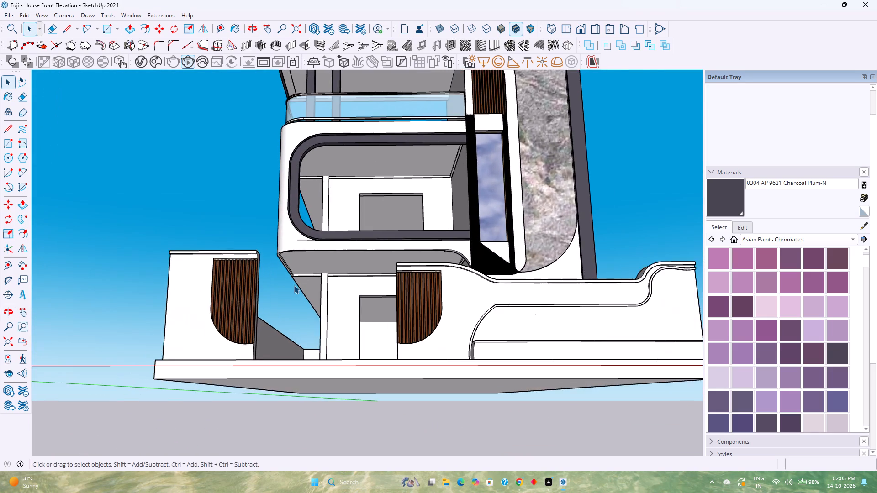
scroll(294, 285, up, 8)
middle_drag(327, 278, 338, 282)
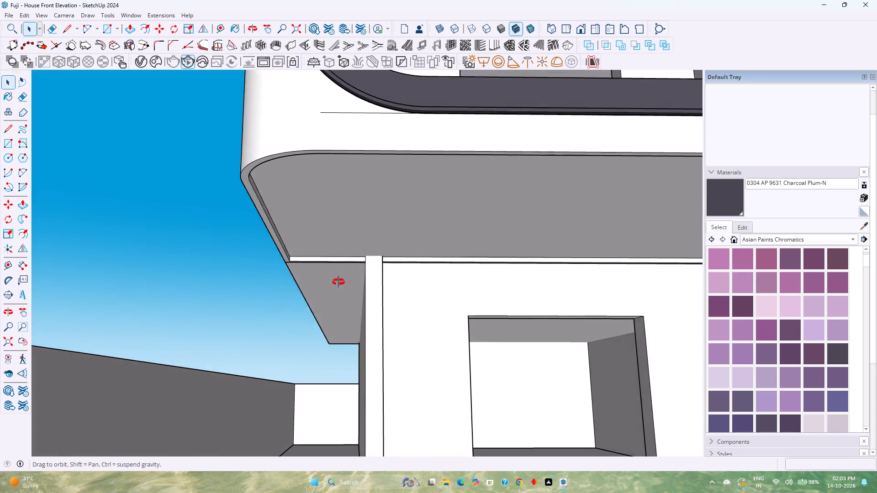
middle_drag(338, 282, 360, 276)
middle_click(360, 276)
click(6, 345)
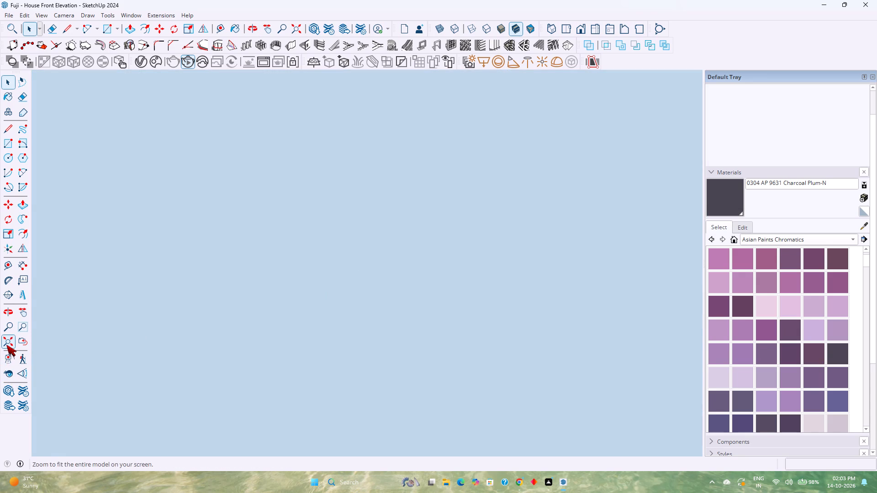
scroll(245, 326, up, 8)
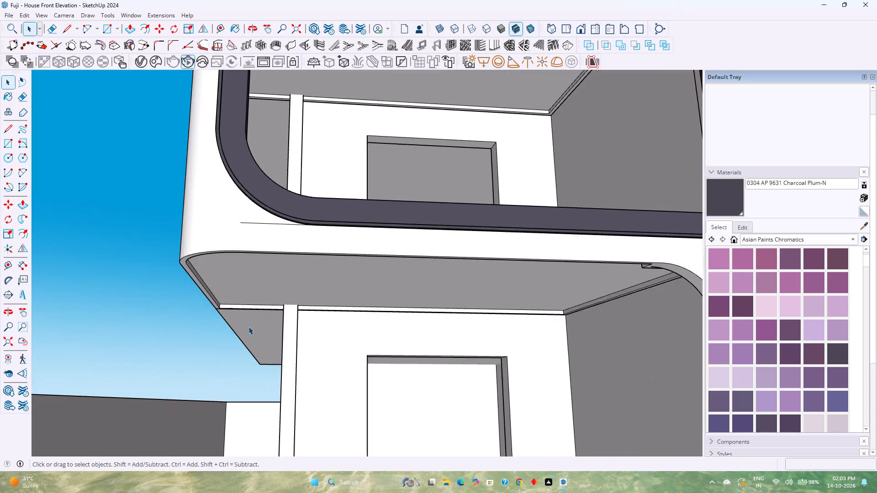
scroll(248, 326, up, 2)
middle_drag(248, 330, 254, 328)
middle_click(254, 328)
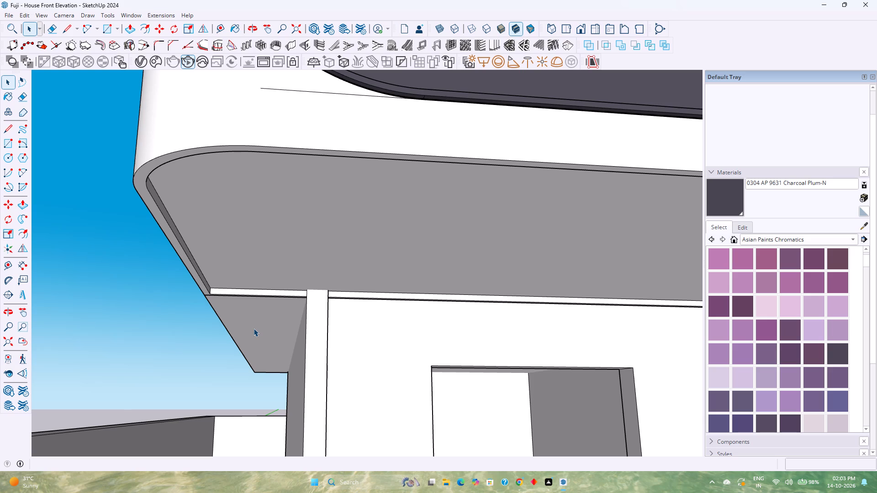
scroll(254, 336, down, 5)
middle_drag(254, 336, 252, 364)
middle_click(250, 346)
middle_drag(250, 331, 252, 322)
middle_drag(268, 379, 274, 344)
middle_click(274, 344)
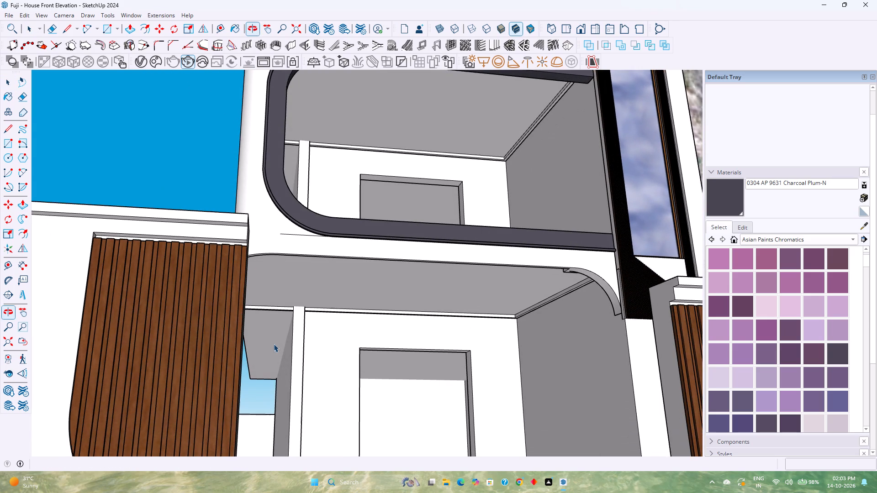
Open the first-floor slab's nested group behind the balcony, push/pull its underside face up 2", and close the group.
double_click(274, 329)
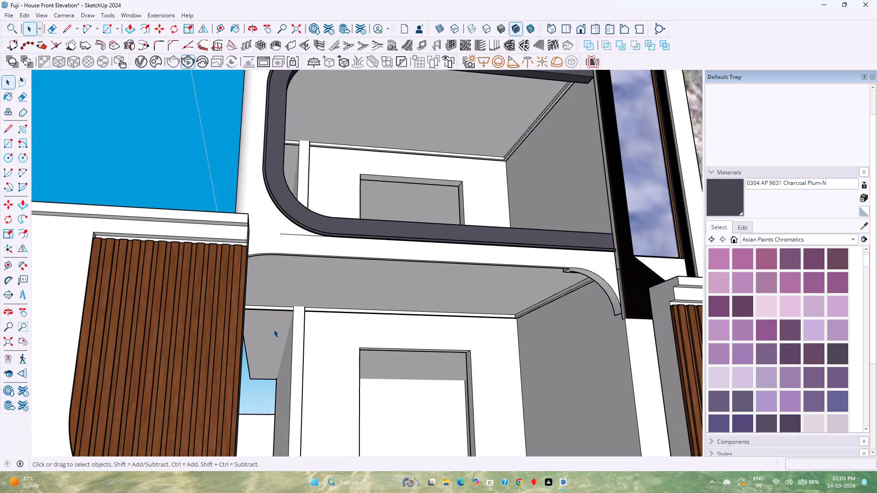
scroll(274, 329, up, 8)
middle_drag(258, 299, 370, 320)
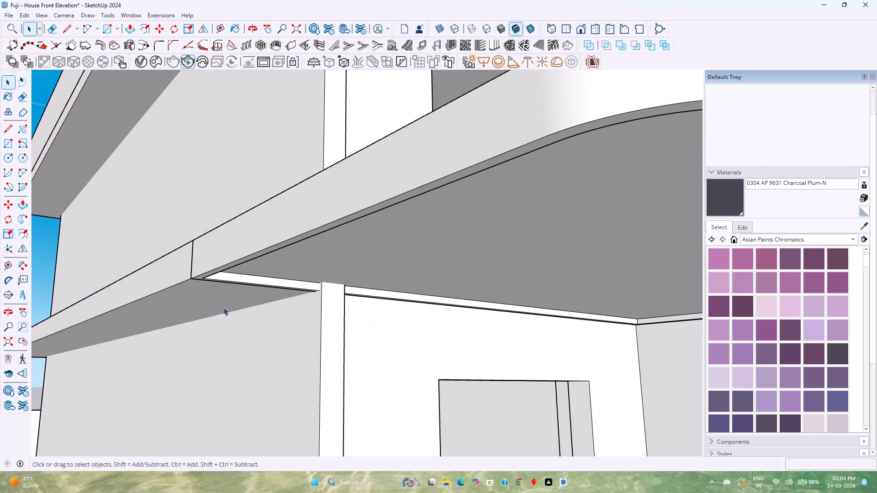
double_click(205, 301)
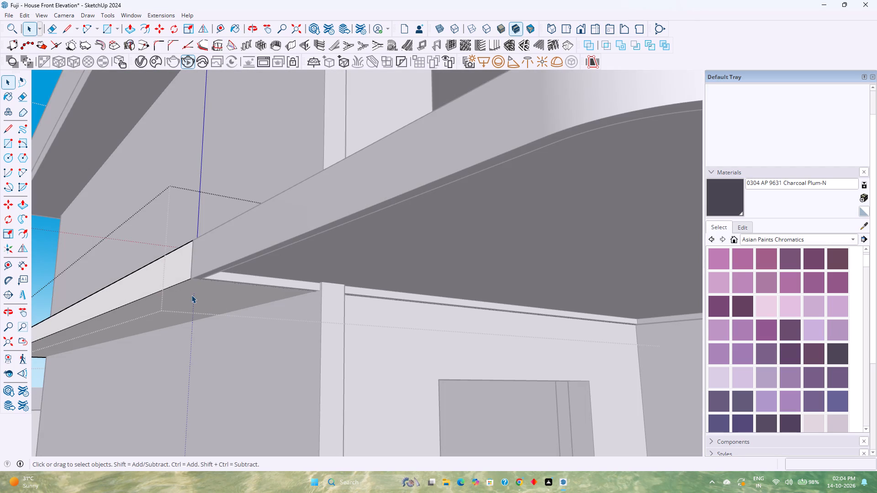
scroll(195, 301, up, 3)
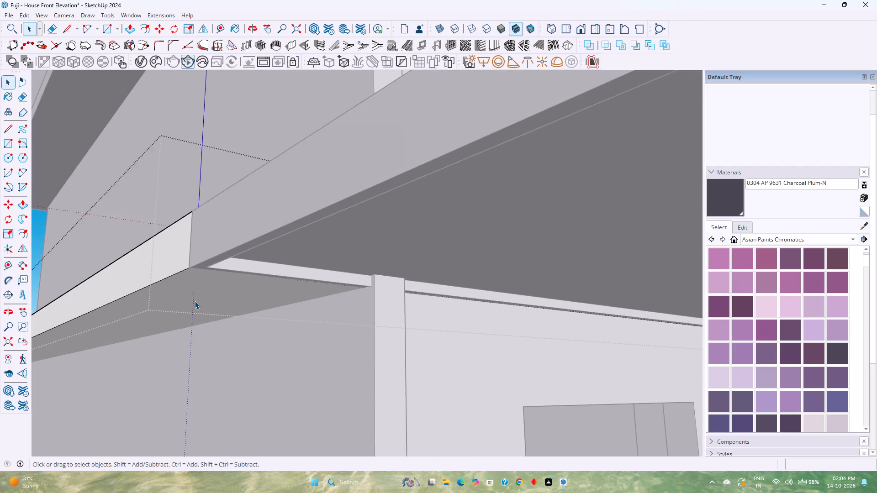
scroll(195, 301, up, 4)
middle_drag(195, 301, 266, 267)
click(266, 267)
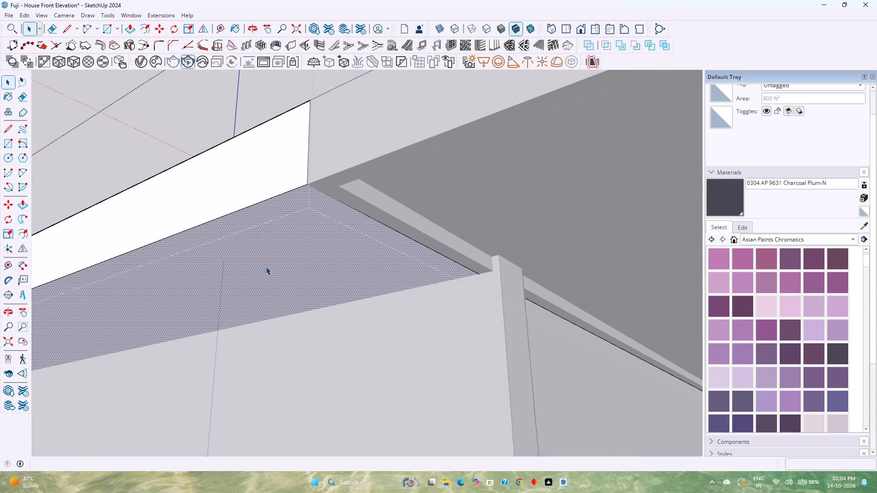
key(p)
click(266, 267)
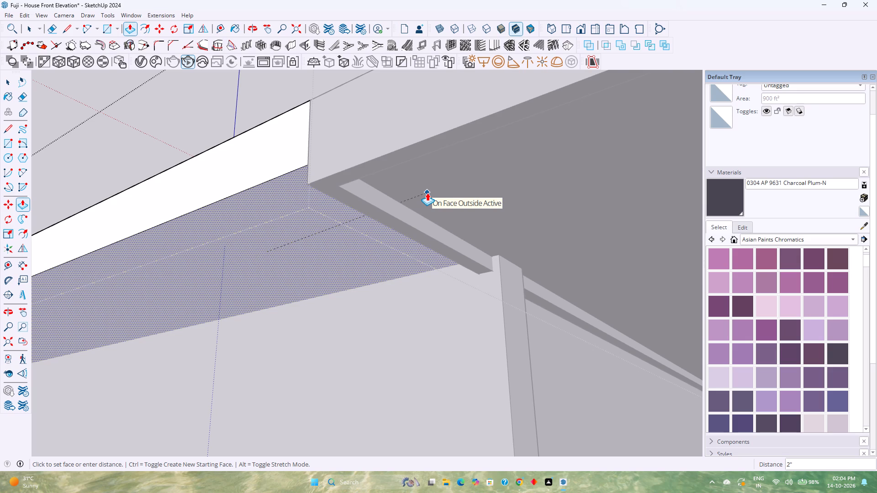
click(427, 193)
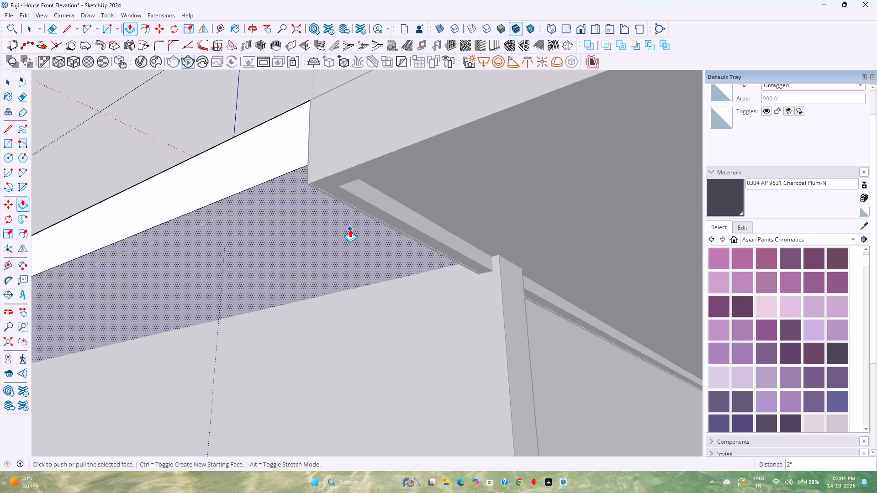
key(space)
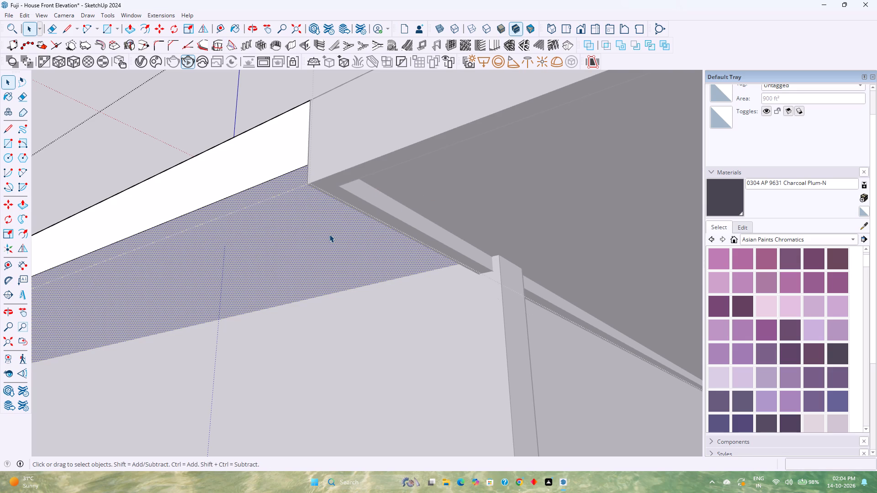
scroll(329, 234, down, 4)
key(Escape)
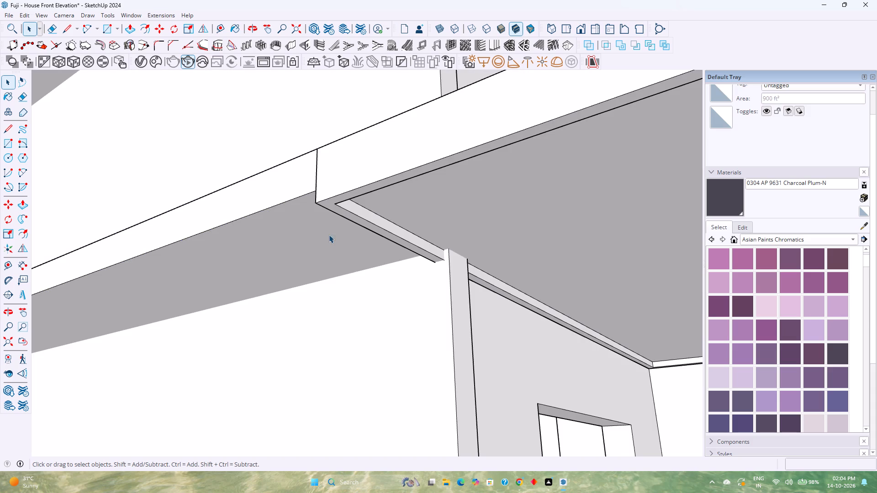
Inside the balcony slab's group, draw a 2" vertical line and a 2' 9" line to split off the exposed strip of its rear side face.
double_click(375, 228)
scroll(375, 228, up, 4)
middle_drag(375, 228, 678, 262)
middle_click(678, 262)
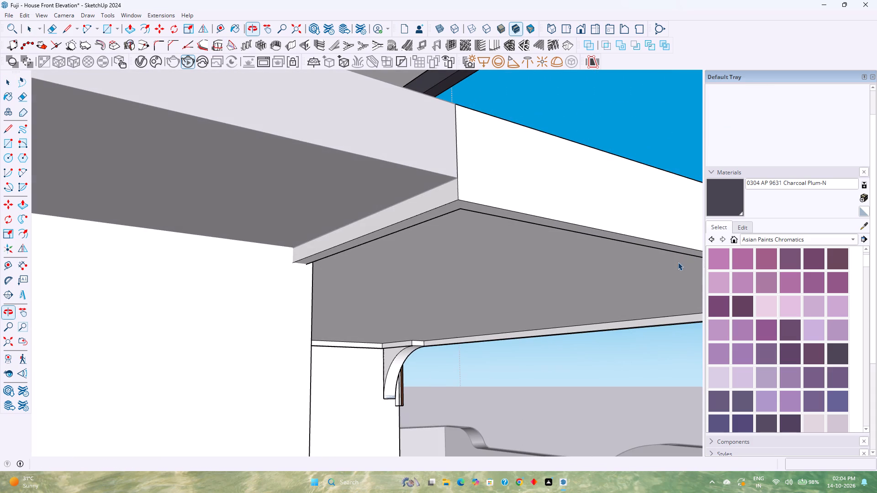
middle_drag(444, 264, 298, 257)
middle_click(298, 257)
scroll(282, 278, up, 4)
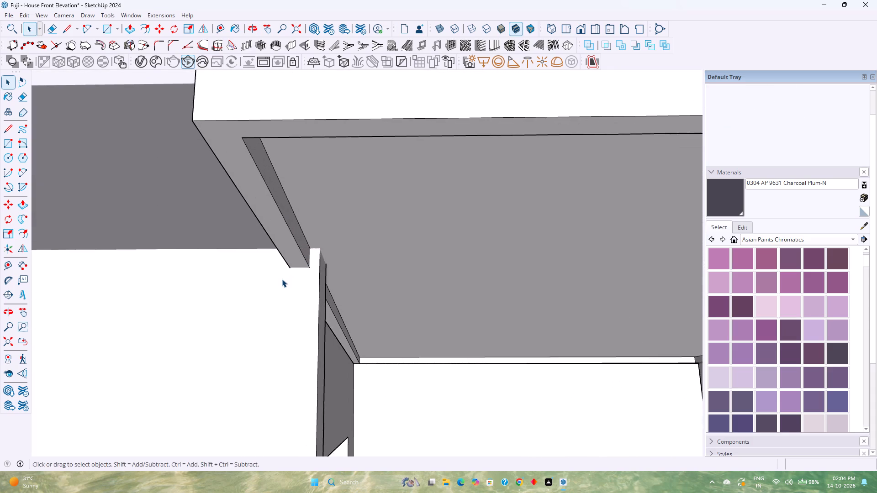
middle_drag(282, 279, 396, 287)
click(327, 236)
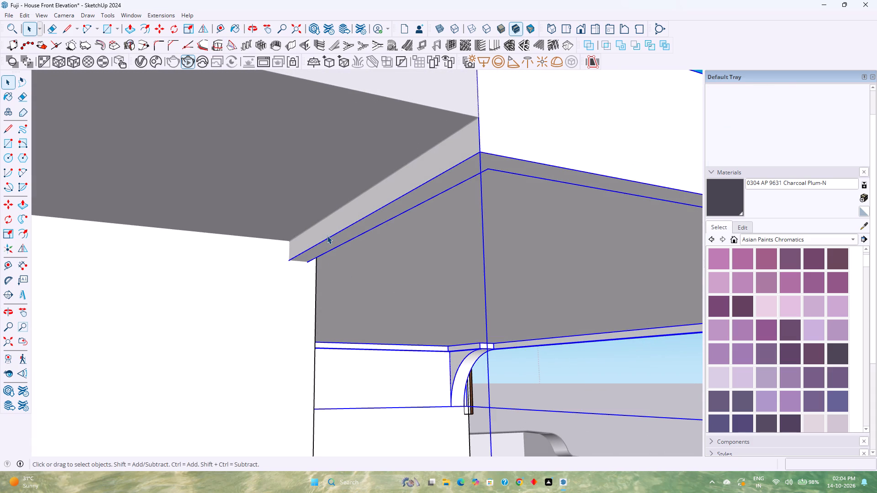
double_click(327, 236)
click(327, 236)
double_click(327, 236)
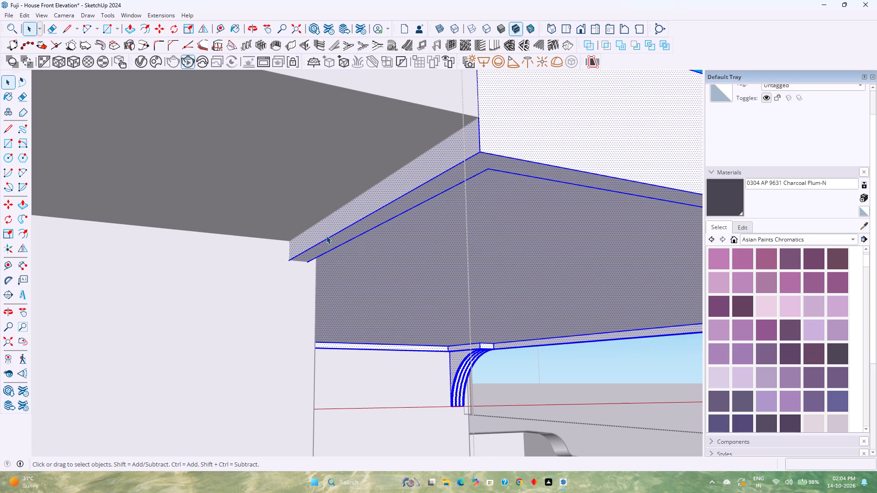
click(63, 28)
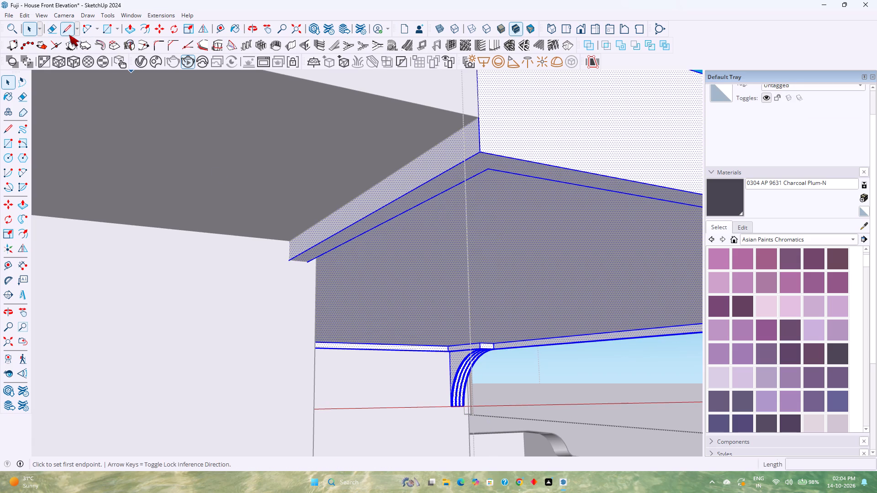
click(288, 241)
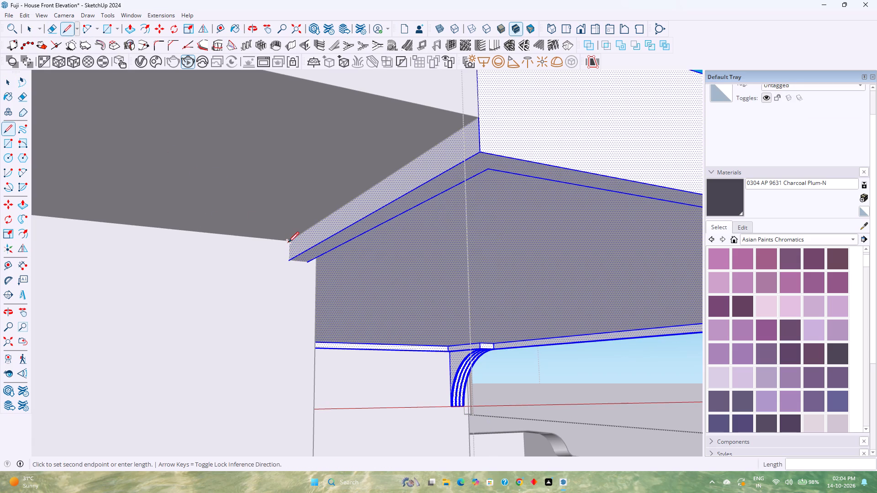
click(290, 260)
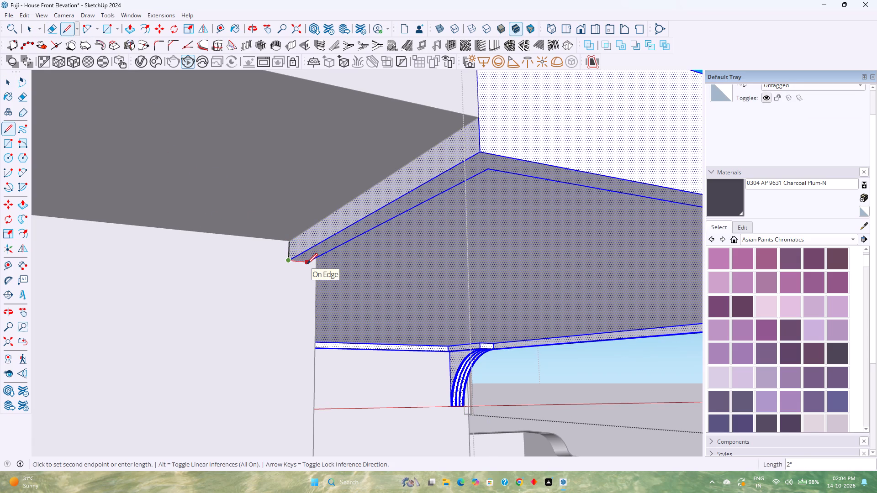
scroll(312, 260, up, 3)
scroll(312, 260, down, 3)
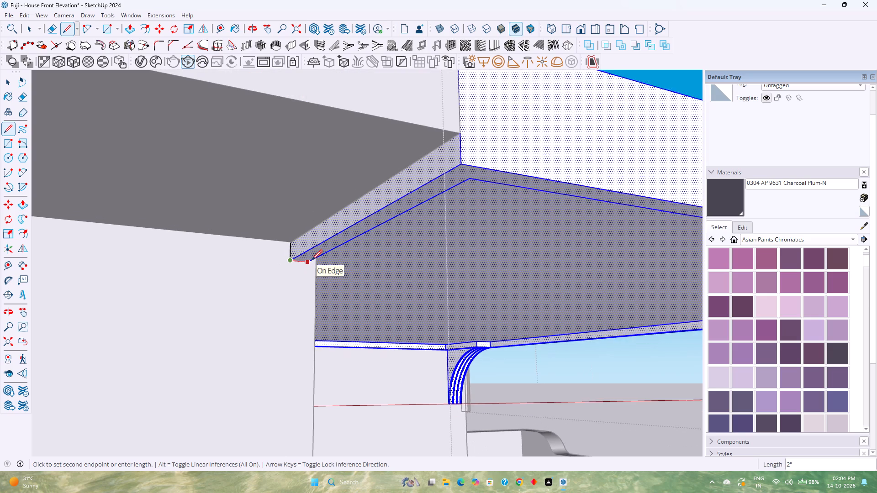
scroll(312, 260, down, 3)
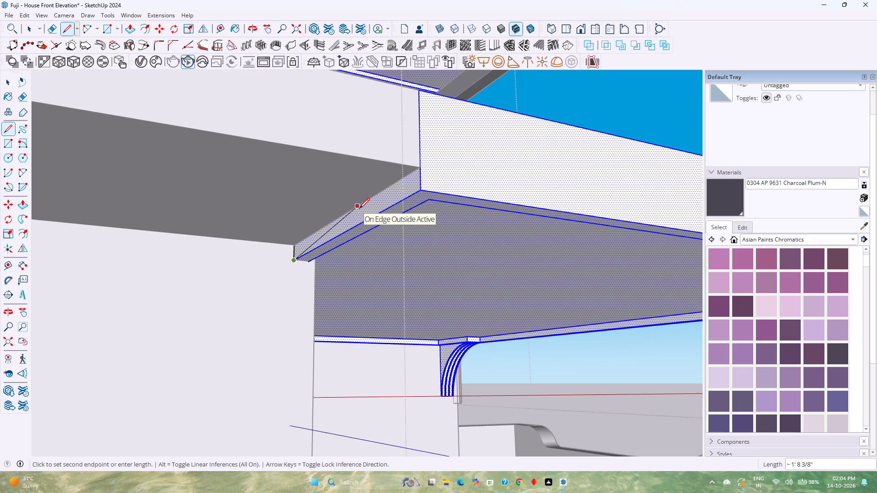
key(Escape)
click(293, 248)
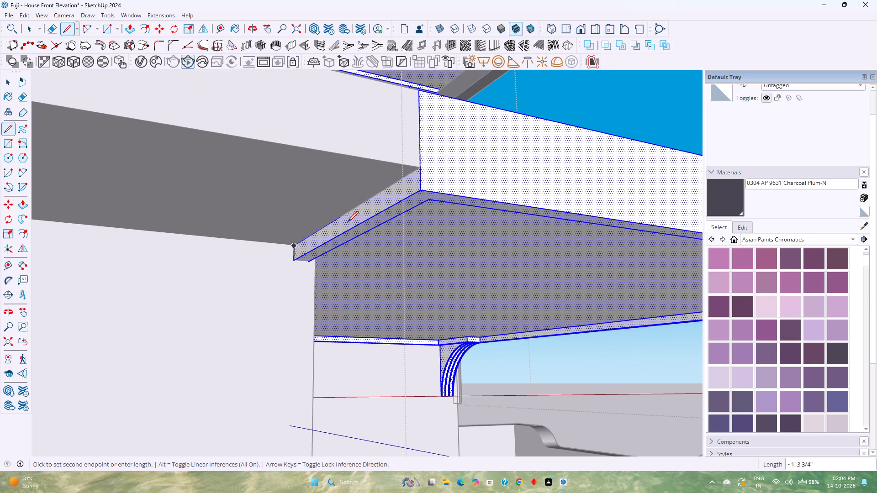
click(418, 171)
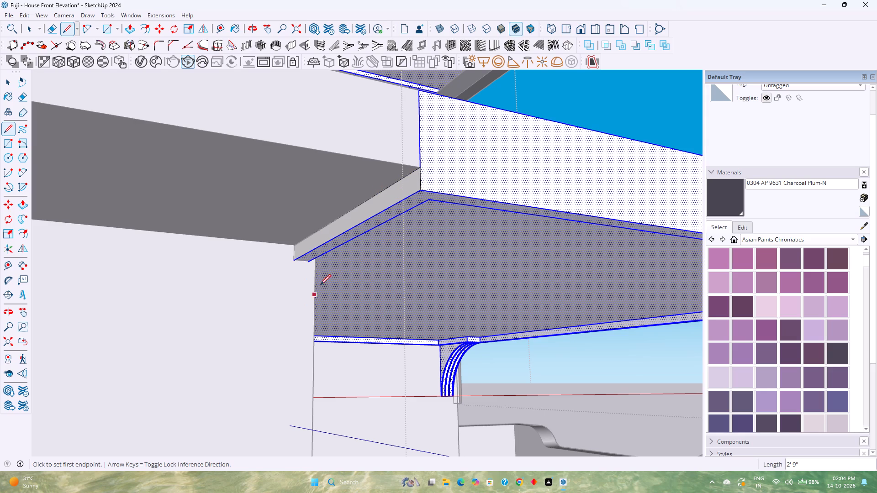
Draw a 2" vertical line closing the inner corner of the balcony slab's rear lip beside the ground-floor wall.
scroll(323, 279, up, 3)
middle_drag(323, 279, 210, 276)
middle_click(210, 276)
scroll(187, 242, up, 3)
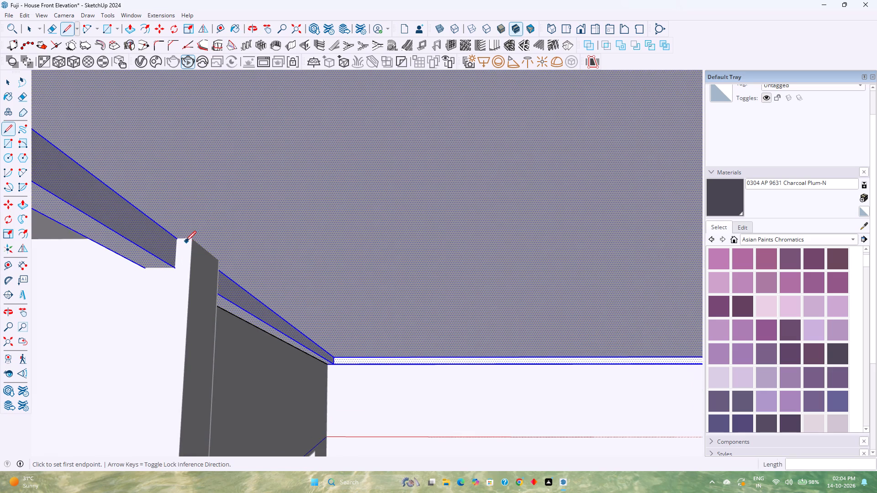
scroll(185, 241, up, 2)
click(179, 239)
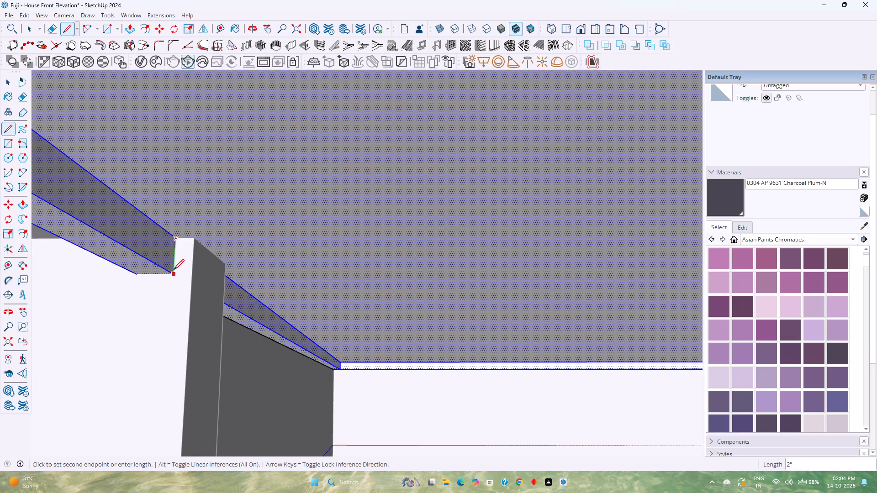
click(174, 270)
middle_drag(169, 283, 332, 280)
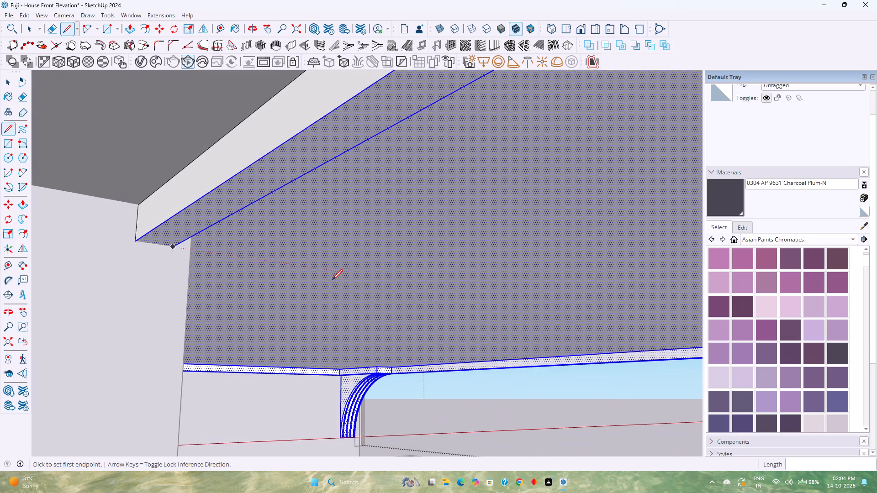
Push/pull the exposed strip of the balcony slab's rear side face 15' outward beneath the first-floor slab.
scroll(332, 280, down, 4)
key(p)
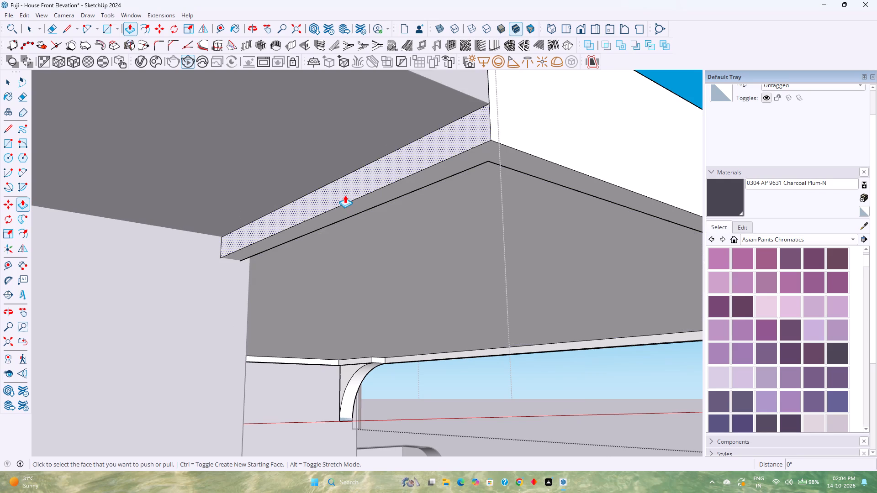
click(345, 195)
scroll(227, 211, down, 12)
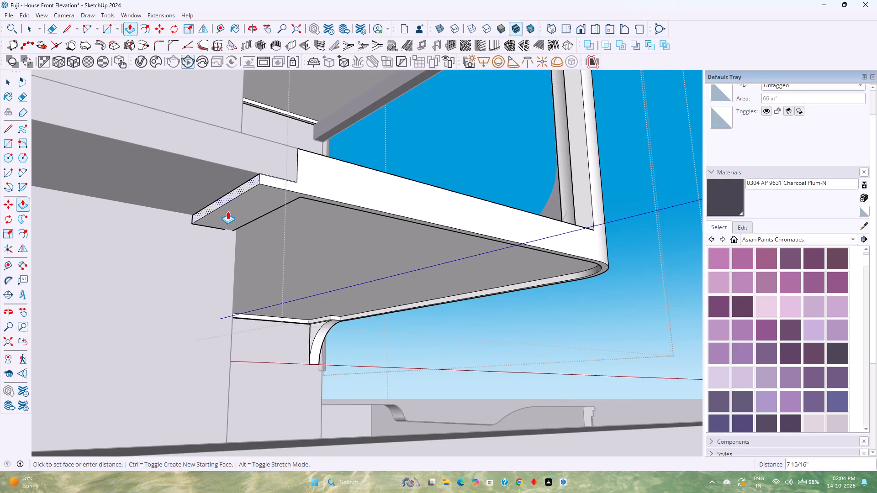
middle_drag(227, 211, 51, 248)
scroll(145, 238, down, 1)
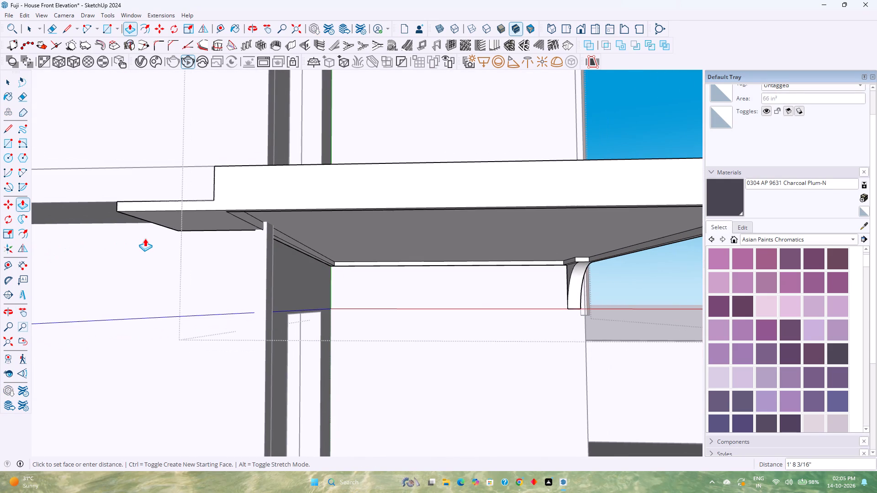
shift+middle_drag(145, 238, 516, 268)
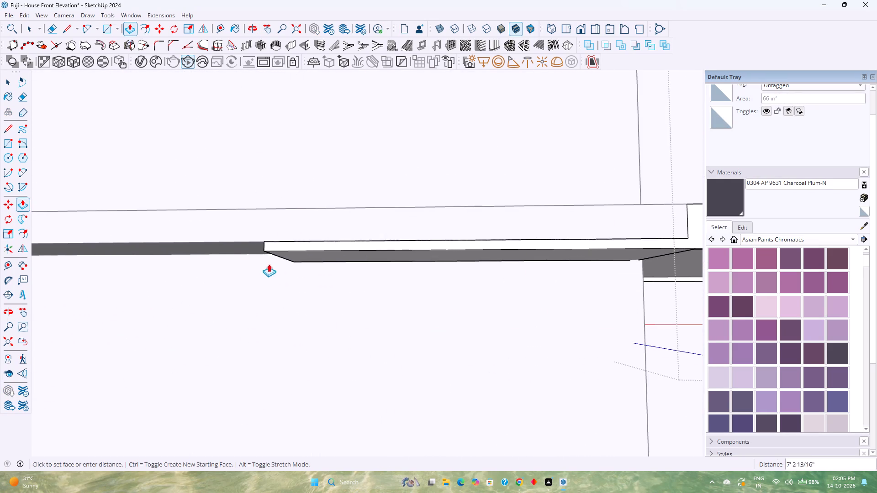
scroll(129, 252, down, 2)
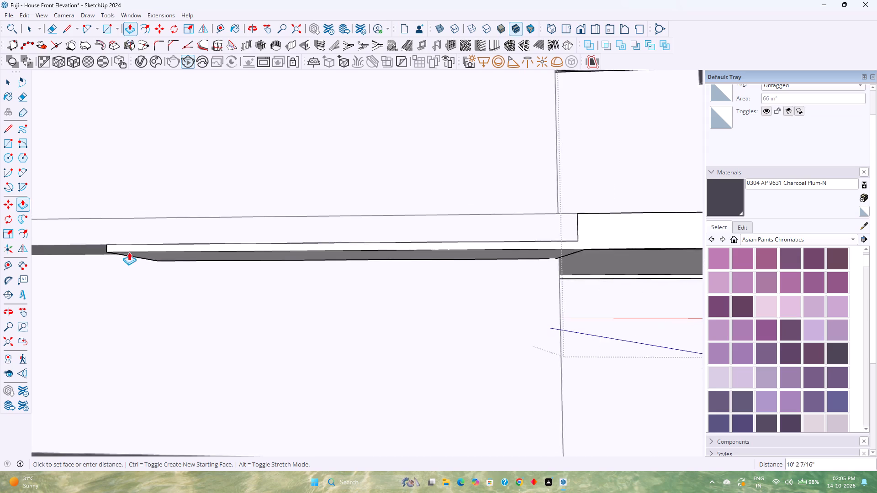
scroll(129, 252, down, 1)
shift+middle_drag(129, 252, 438, 266)
scroll(438, 266, down, 9)
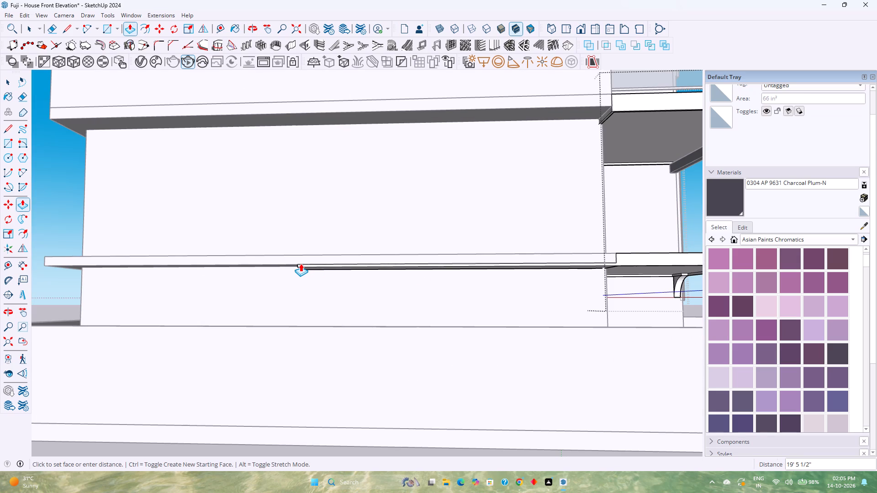
text(15')
key(Return)
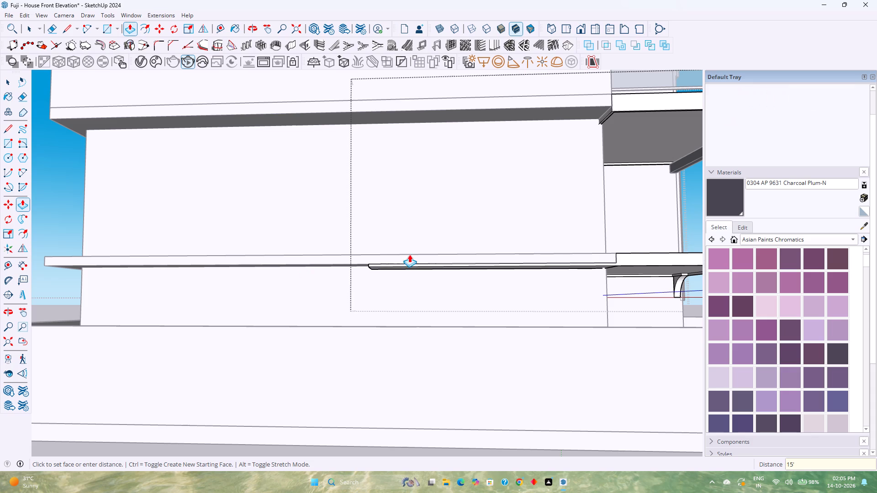
Set the strip's push/pull distance to 16'.
key(1)
key(6)
key(apostrophe)
key(Return)
Push/pull the end face of the balcony slab's underside recess 16' along the extended strip.
scroll(499, 275, up, 2)
middle_drag(508, 274, 374, 265)
middle_click(372, 265)
middle_click(369, 265)
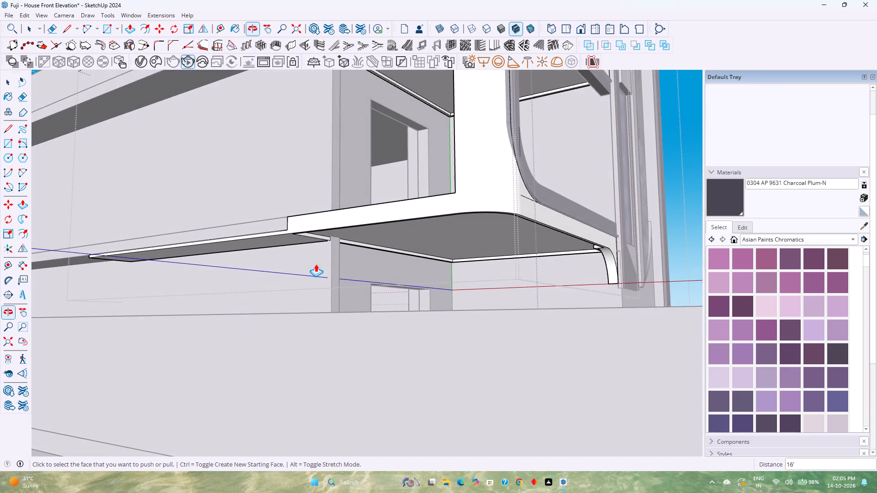
scroll(309, 261, up, 7)
click(317, 210)
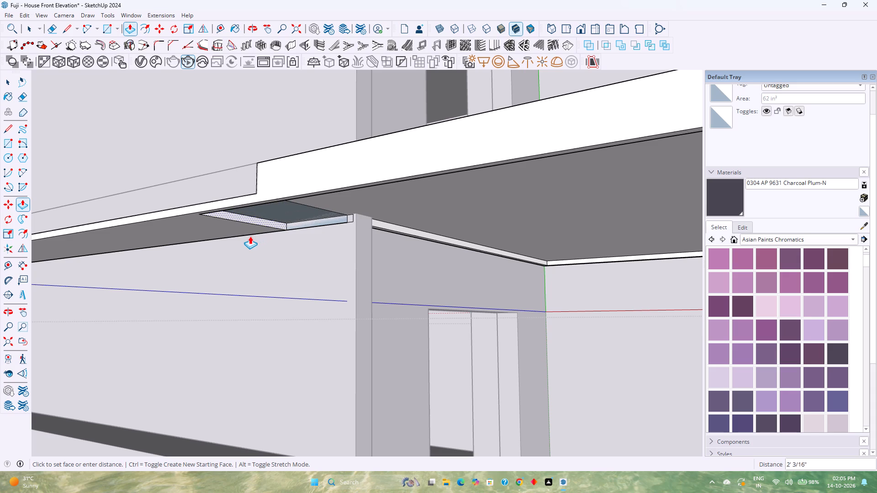
text(16)
key(apostrophe)
key(Return)
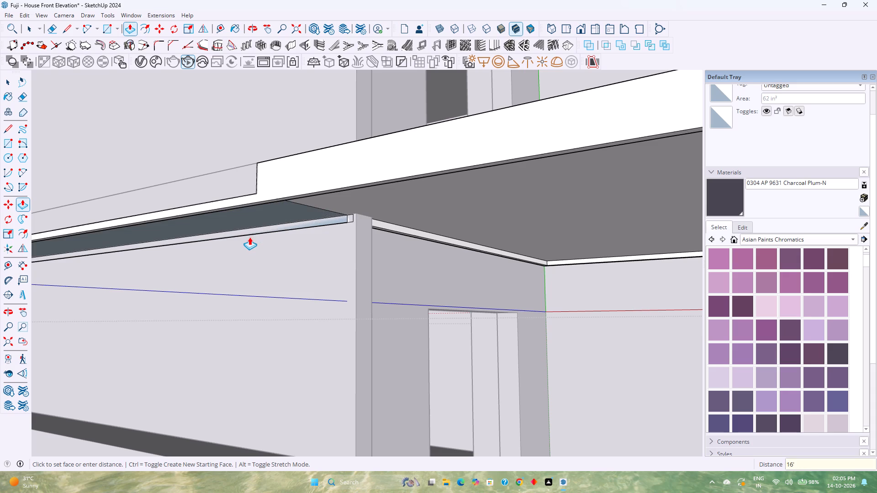
key(space)
Examine the extended strip's underside recess, its edge lips and its far end beside the wall.
scroll(264, 239, up, 6)
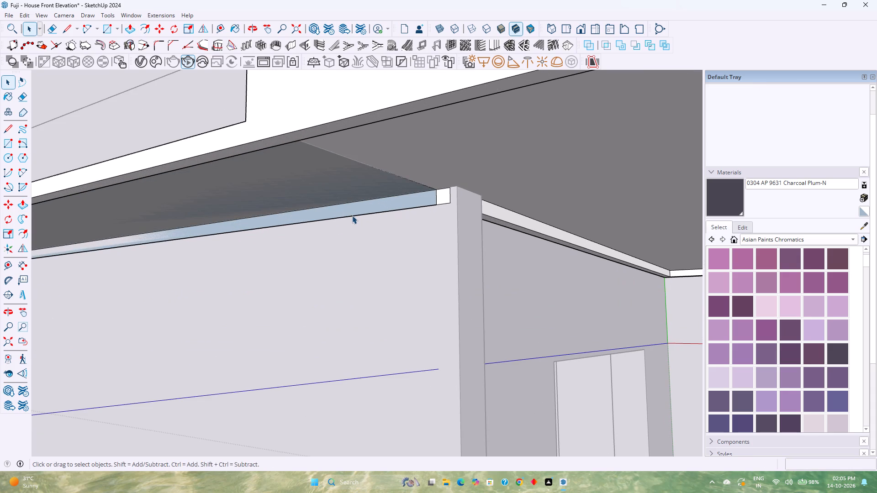
shift+middle_drag(352, 215, 519, 289)
scroll(487, 287, up, 3)
shift+middle_drag(487, 287, 466, 321)
middle_drag(410, 336, 411, 336)
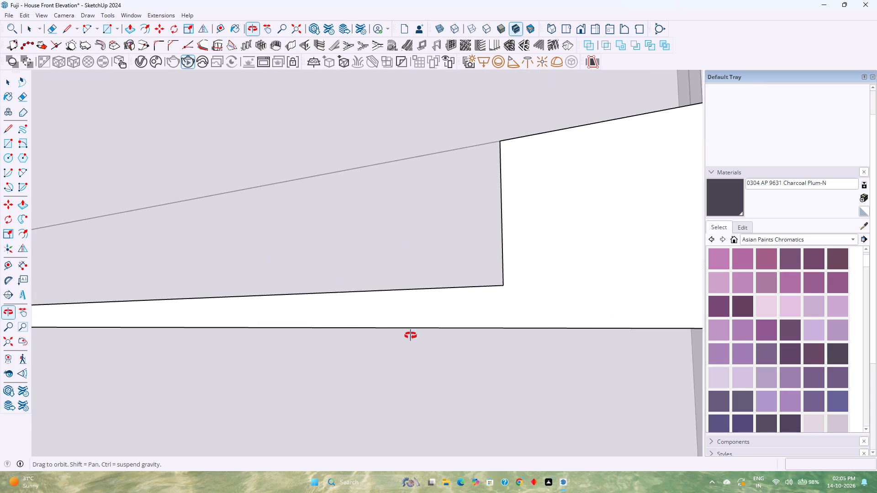
middle_drag(411, 336, 405, 261)
middle_drag(423, 250, 194, 321)
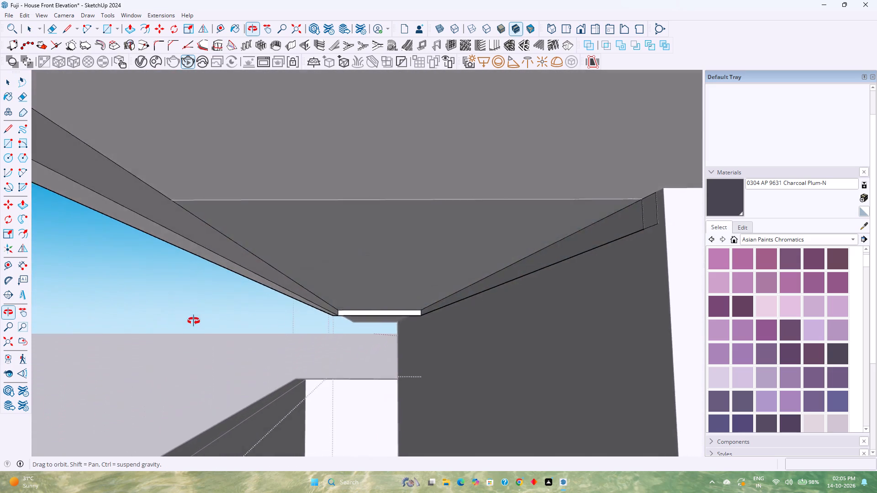
middle_drag(194, 321, 230, 286)
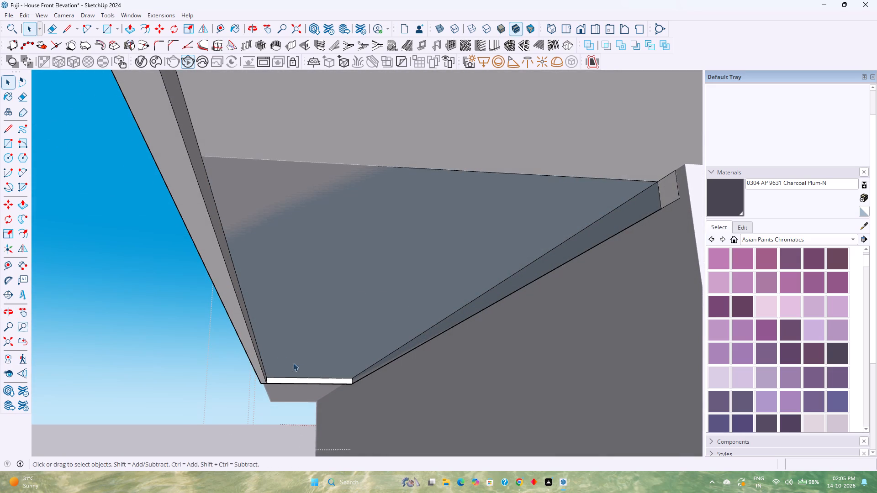
scroll(301, 367, up, 6)
middle_drag(317, 390, 310, 375)
scroll(309, 376, down, 6)
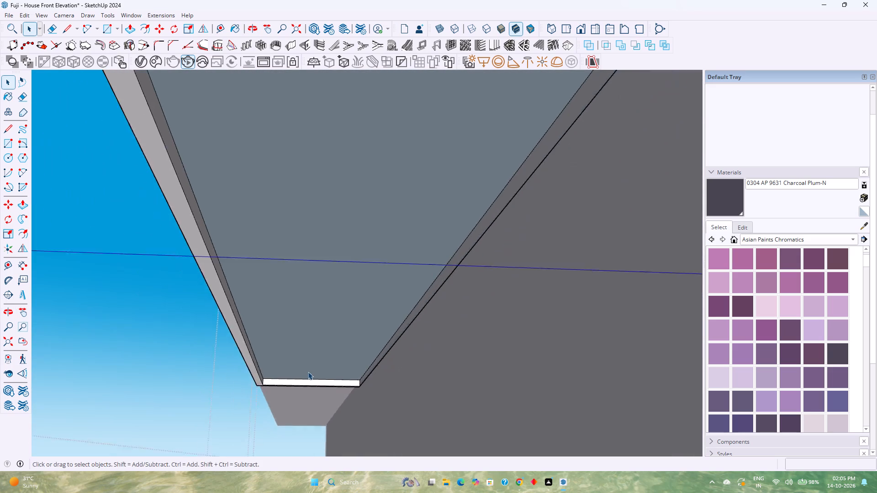
scroll(308, 372, down, 4)
shift+scroll(309, 364, up, 1)
shift+middle_click(309, 364)
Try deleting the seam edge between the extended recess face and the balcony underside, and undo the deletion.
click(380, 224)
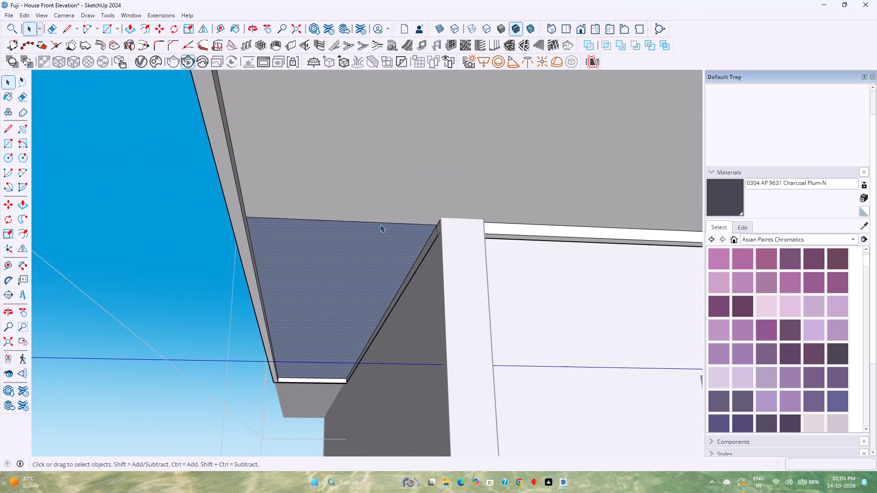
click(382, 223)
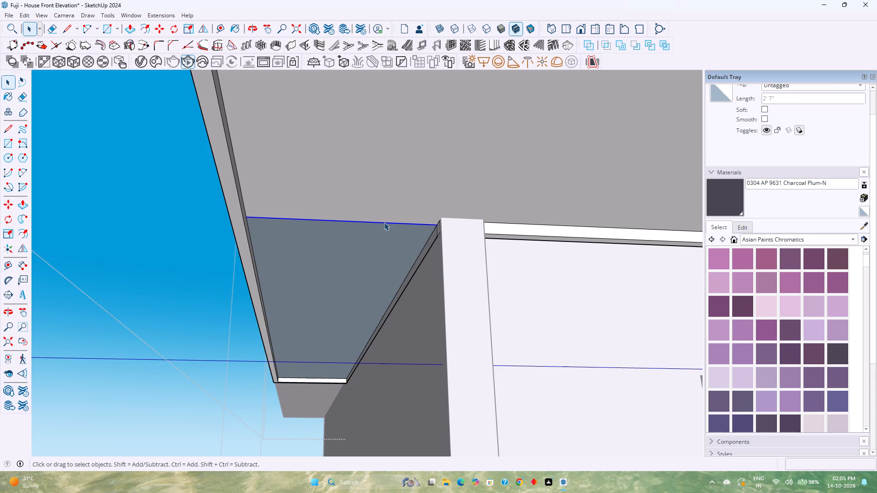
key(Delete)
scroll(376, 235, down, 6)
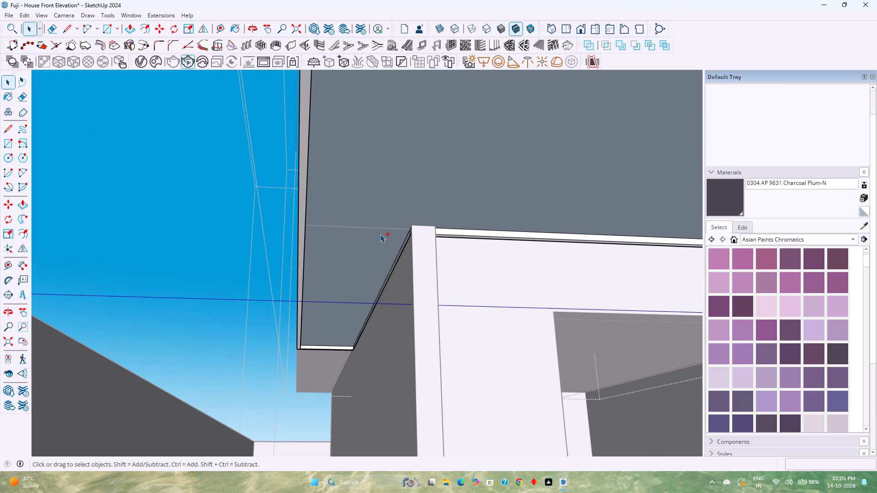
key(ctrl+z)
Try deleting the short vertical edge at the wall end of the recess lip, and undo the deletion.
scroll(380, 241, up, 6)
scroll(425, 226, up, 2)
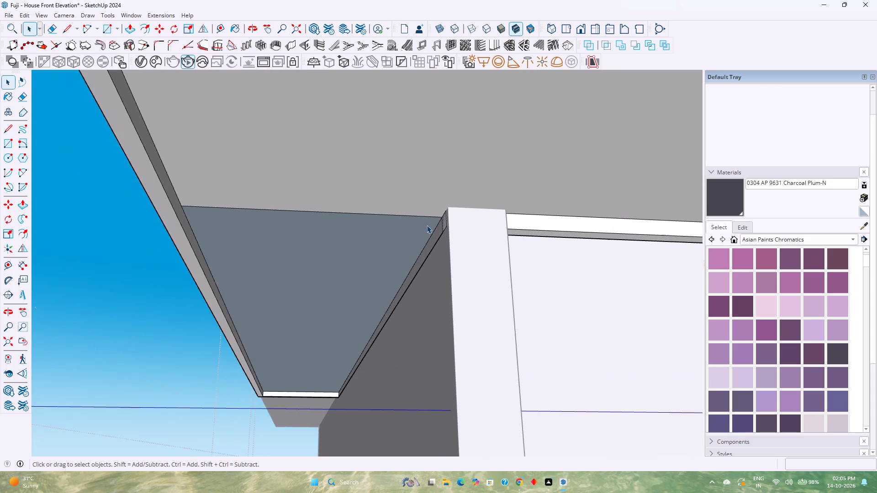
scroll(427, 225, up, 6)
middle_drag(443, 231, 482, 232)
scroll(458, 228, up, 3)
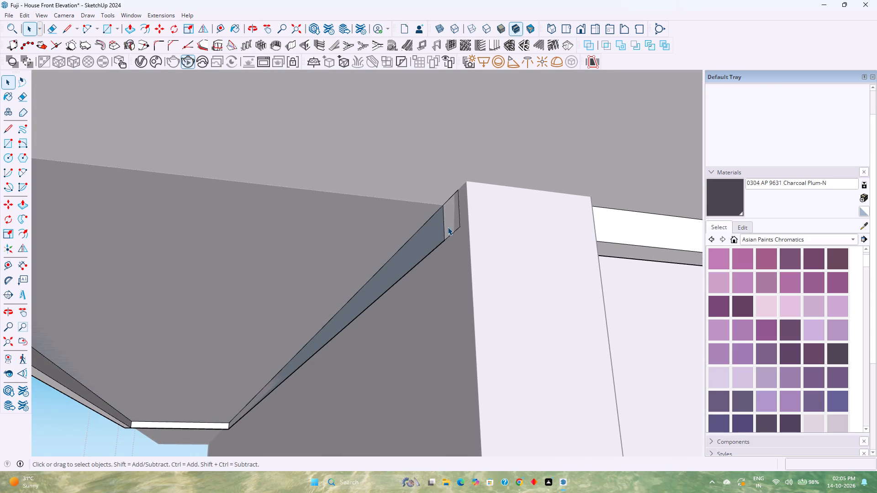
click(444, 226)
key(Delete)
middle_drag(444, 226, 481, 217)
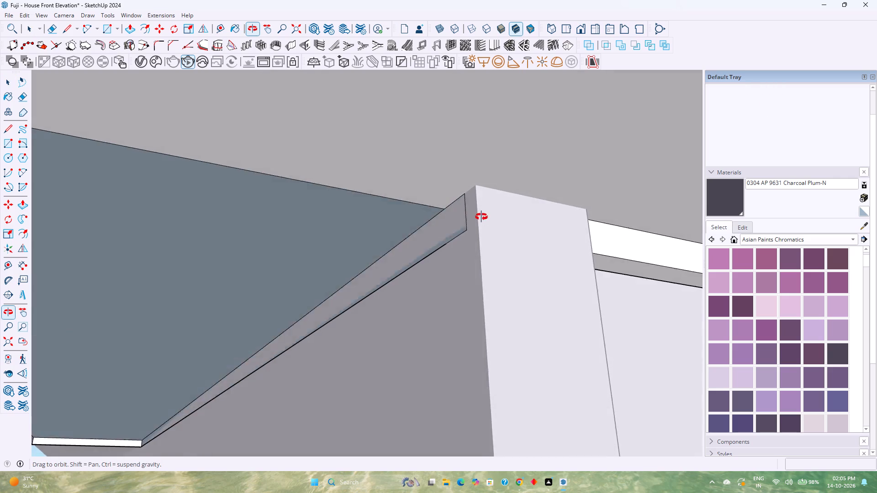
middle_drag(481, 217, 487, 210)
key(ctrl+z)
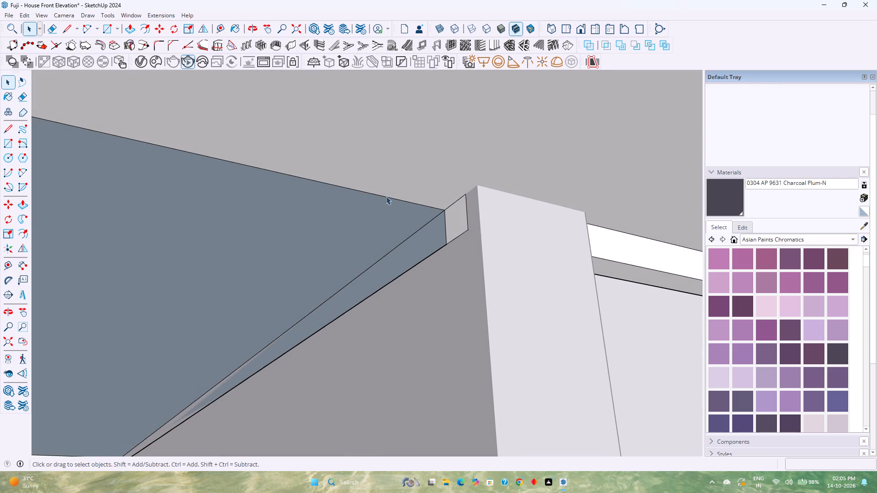
Retrace the short vertical lip edge by the wall and the 2' 7" seam across the recess underside with lines.
click(70, 27)
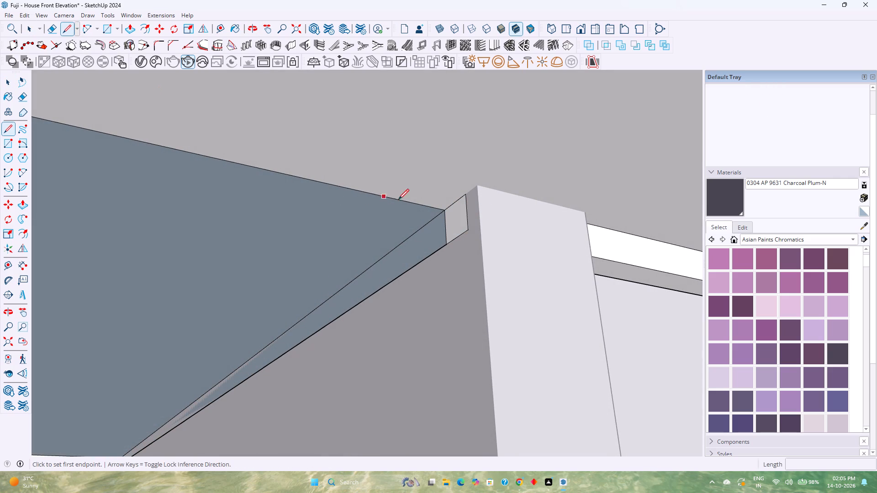
click(448, 210)
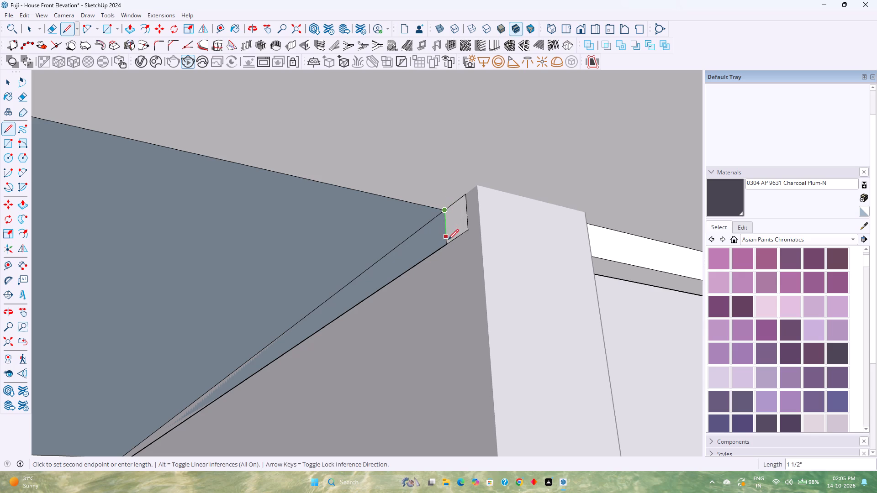
click(449, 242)
click(442, 208)
scroll(334, 175, down, 3)
shift+middle_drag(362, 181, 600, 212)
shift+middle_click(600, 212)
middle_drag(289, 159, 279, 161)
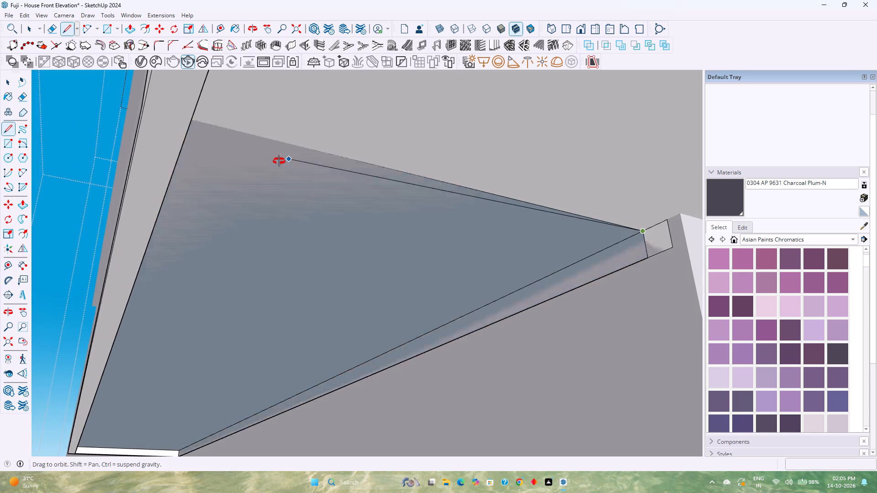
middle_drag(279, 161, 158, 208)
middle_click(158, 208)
click(158, 166)
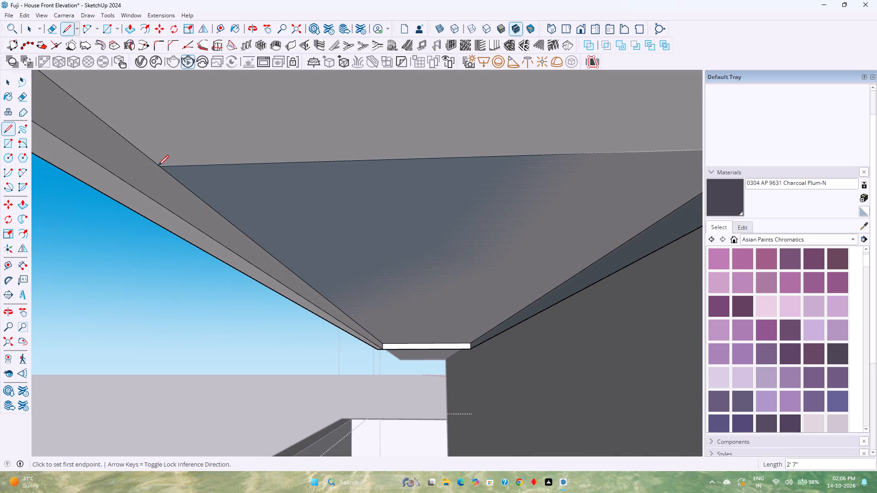
Reverse the extended strip's recessed underside face.
key(space)
click(248, 217)
right_click(248, 217)
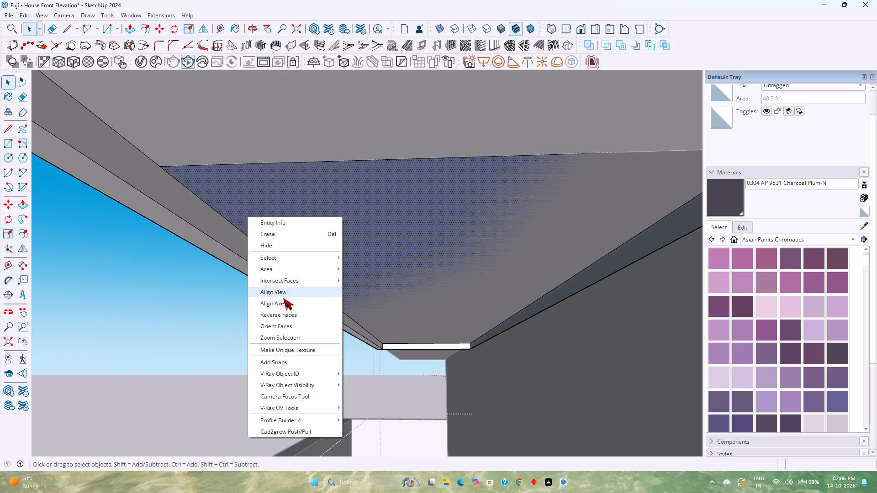
click(283, 313)
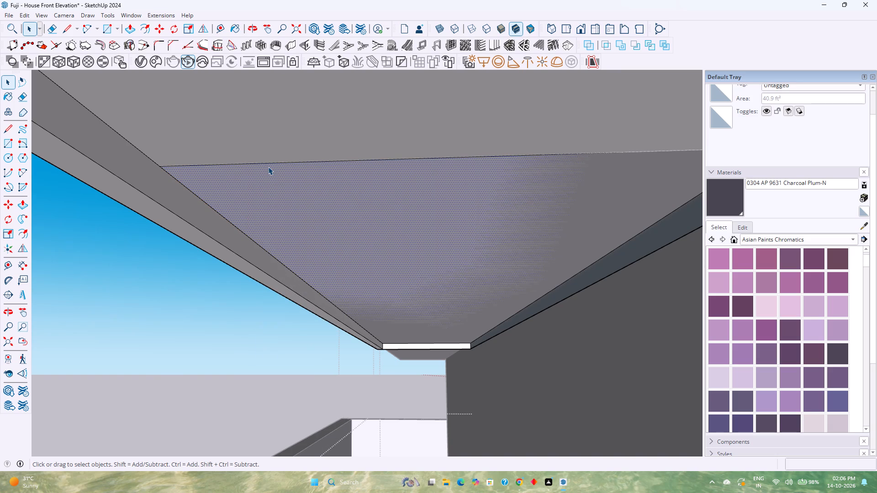
Delete the 2' 7" seam edge across the recess underside and leave the nested balcony group.
click(268, 167)
click(274, 163)
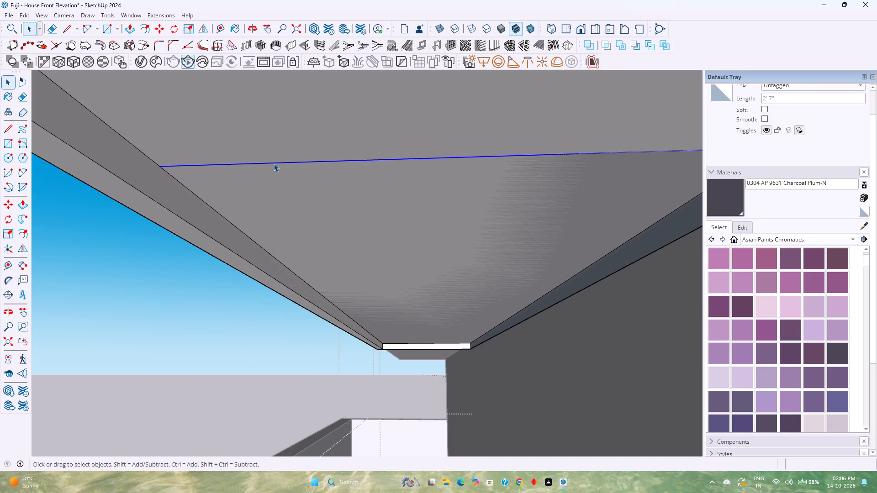
key(Delete)
scroll(274, 163, down, 4)
middle_drag(274, 245, 526, 184)
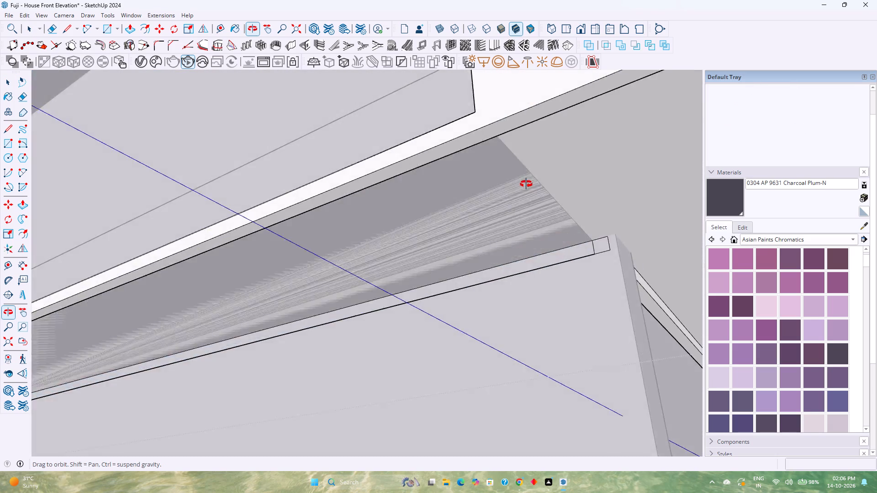
middle_drag(526, 184, 535, 193)
middle_click(535, 193)
middle_click(535, 193)
click(398, 177)
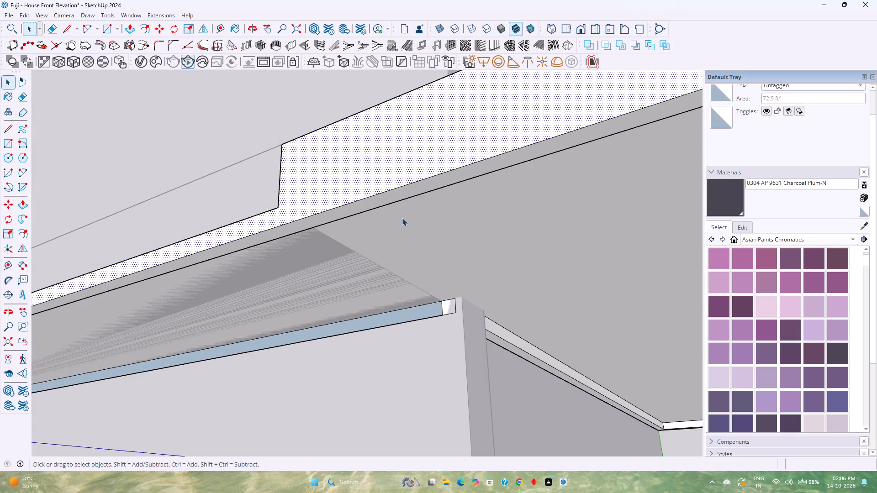
scroll(410, 248, down, 9)
key(Escape)
middle_drag(410, 257, 421, 288)
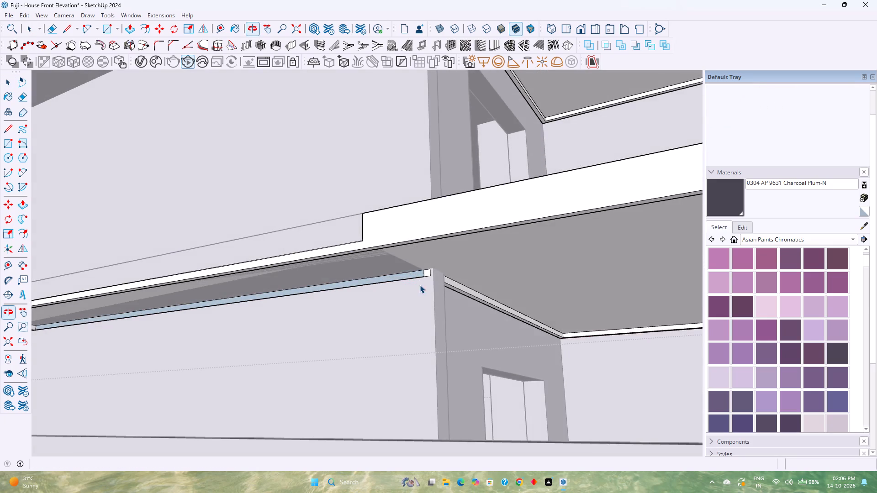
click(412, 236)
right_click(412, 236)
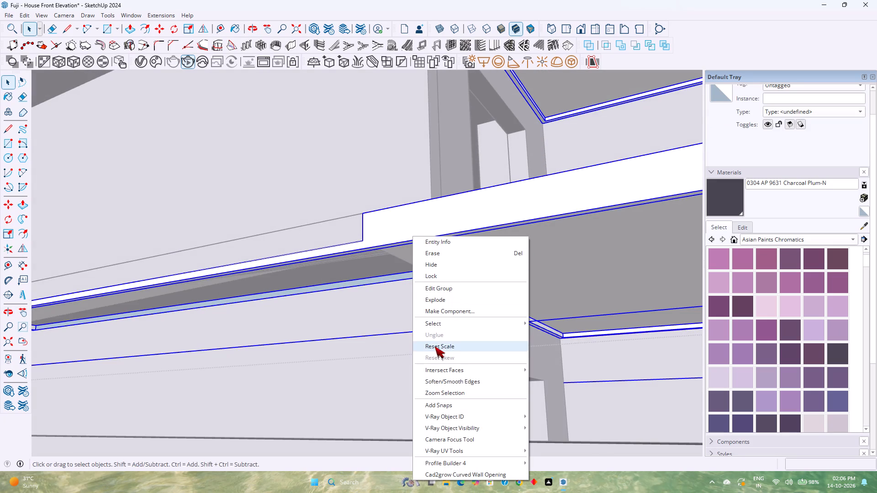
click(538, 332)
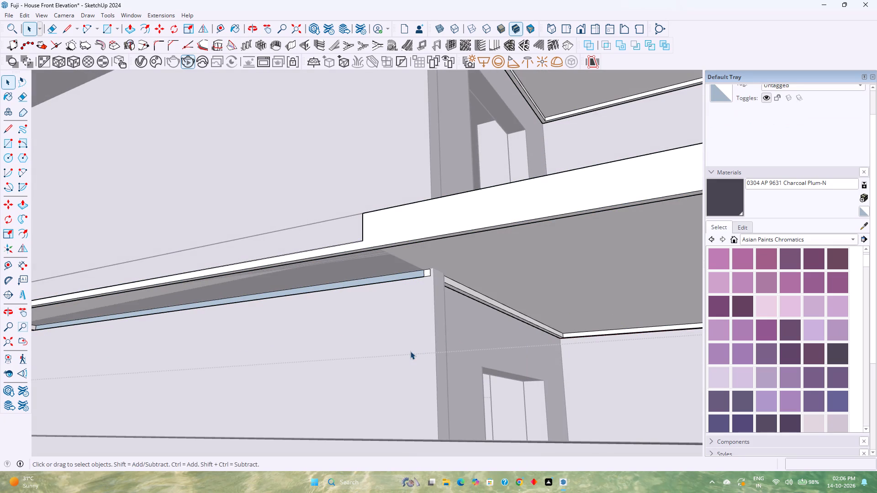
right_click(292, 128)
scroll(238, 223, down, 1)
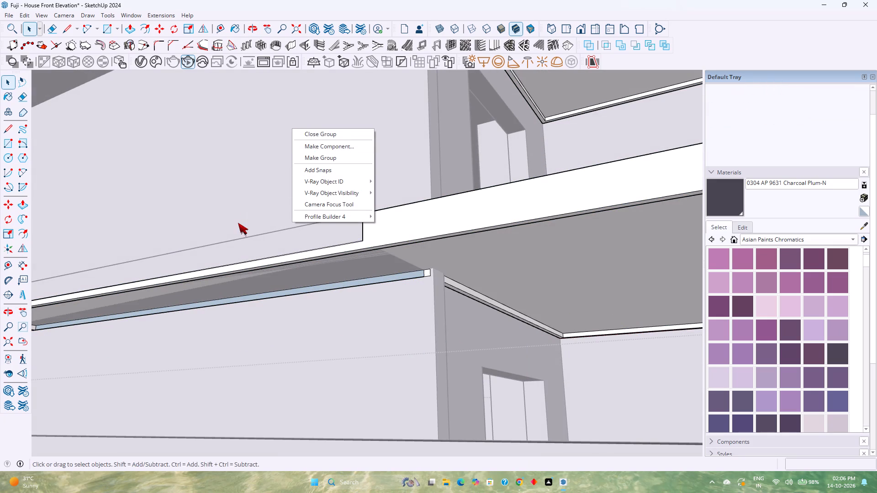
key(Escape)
Invert the selection of the balcony frame group and hide the surrounding walls, openings and facade elements.
scroll(238, 223, down, 11)
middle_drag(240, 223, 257, 260)
click(339, 261)
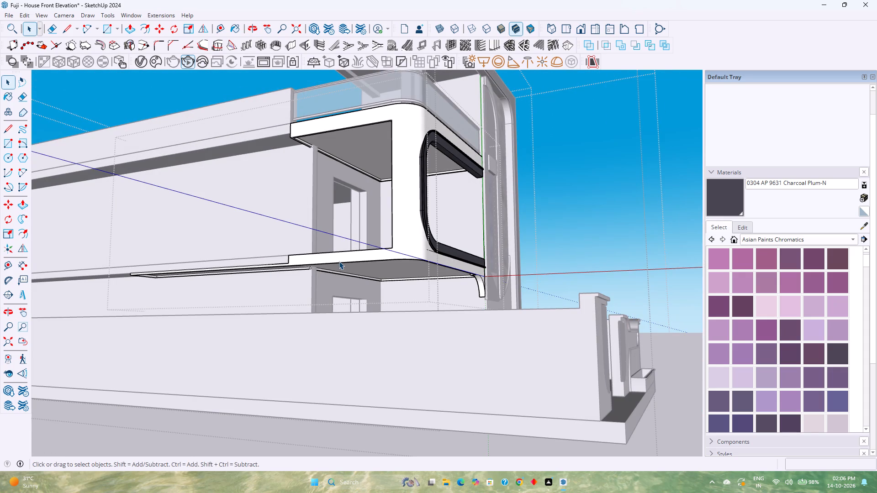
key(Escape)
click(355, 257)
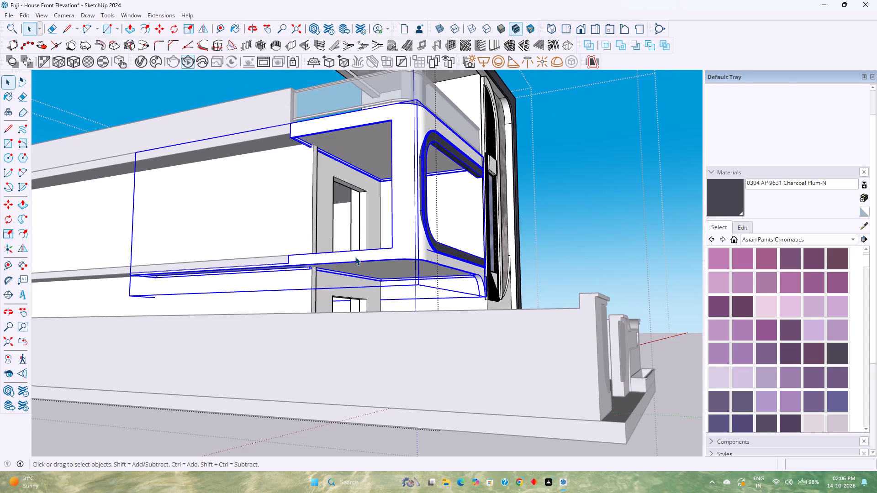
right_click(355, 257)
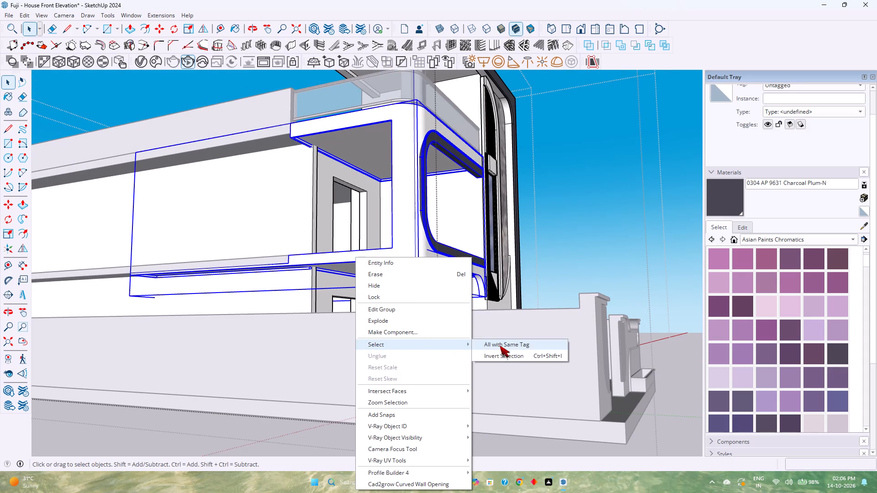
click(500, 354)
right_click(500, 354)
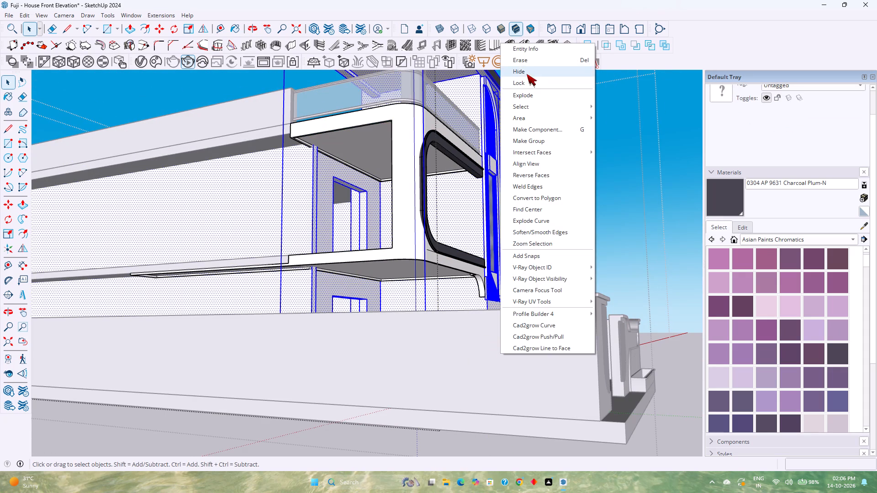
click(527, 73)
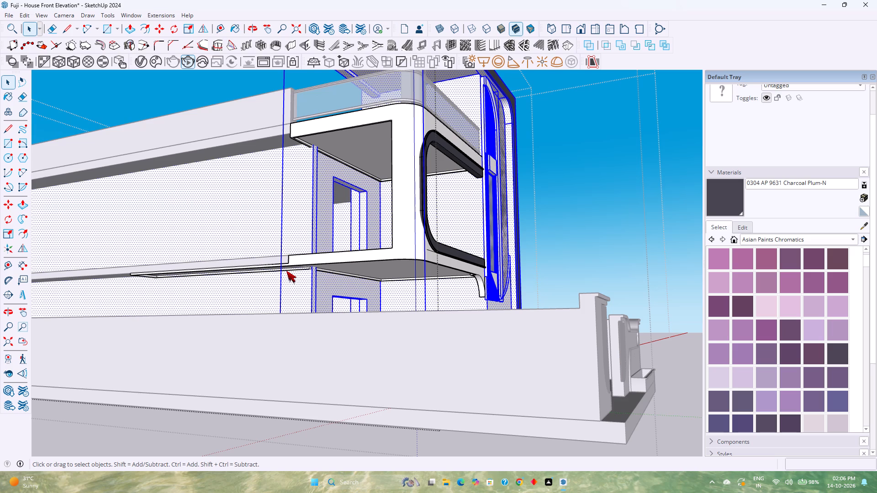
Hide the first-floor slab group beside the balcony slab.
scroll(318, 268, up, 3)
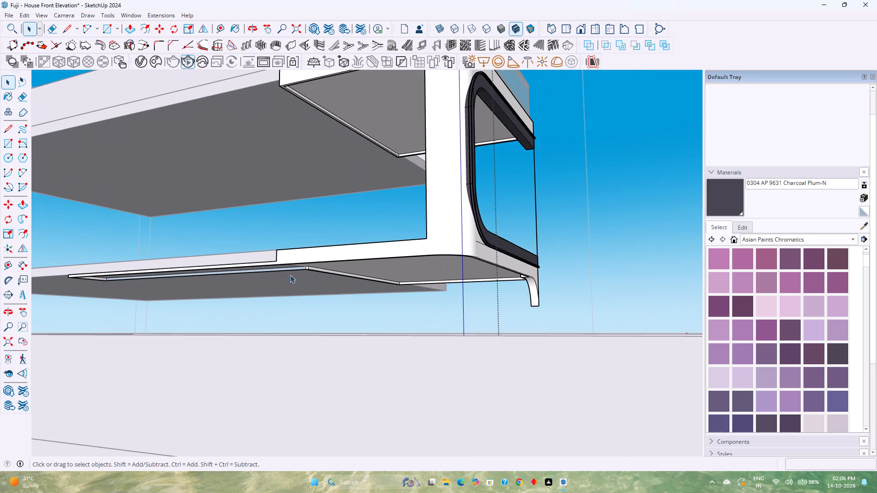
middle_drag(281, 270, 338, 374)
key(Escape)
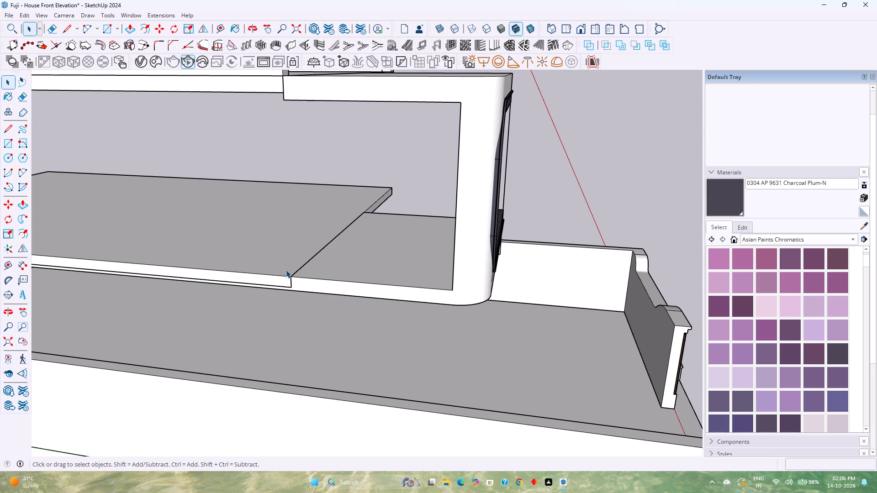
click(277, 261)
right_click(277, 261)
click(343, 49)
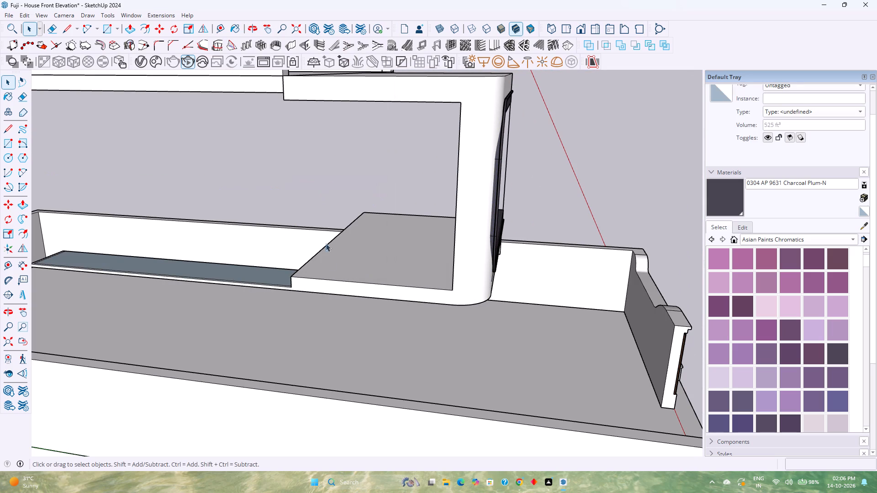
Open the balcony group and examine the open side of its slab and the extended lip strip from several angles.
middle_drag(313, 271, 511, 289)
middle_click(511, 289)
double_click(506, 294)
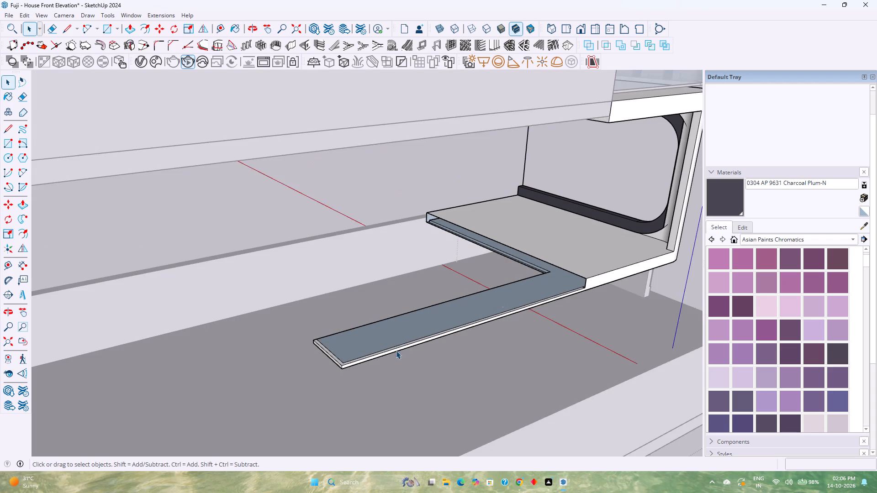
scroll(359, 366, up, 7)
middle_drag(359, 366, 220, 337)
scroll(218, 332, down, 2)
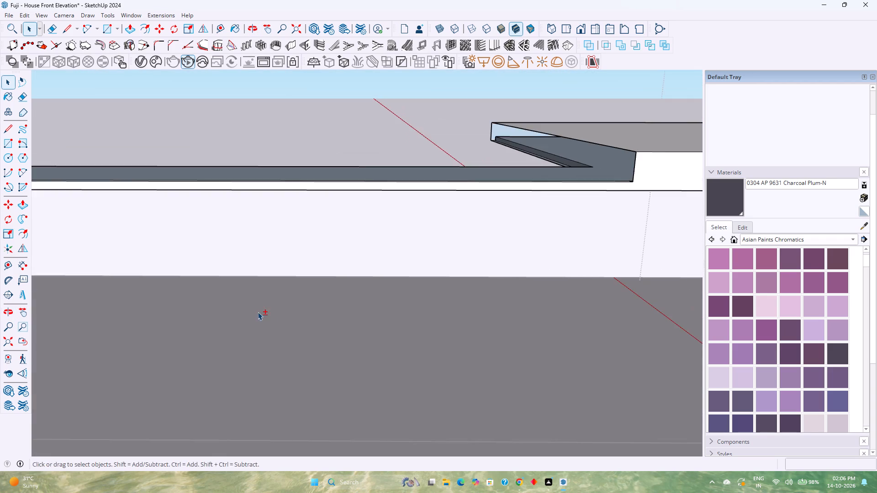
shift+middle_drag(258, 312, 326, 377)
middle_drag(325, 377, 302, 362)
scroll(319, 339, down, 2)
shift+middle_drag(353, 334, 358, 340)
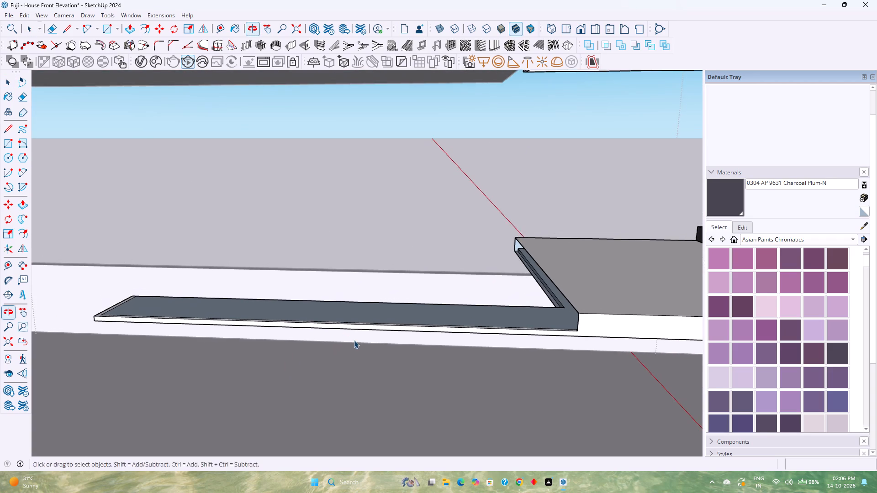
middle_drag(353, 340, 500, 347)
shift+middle_drag(502, 329, 208, 434)
scroll(251, 409, up, 4)
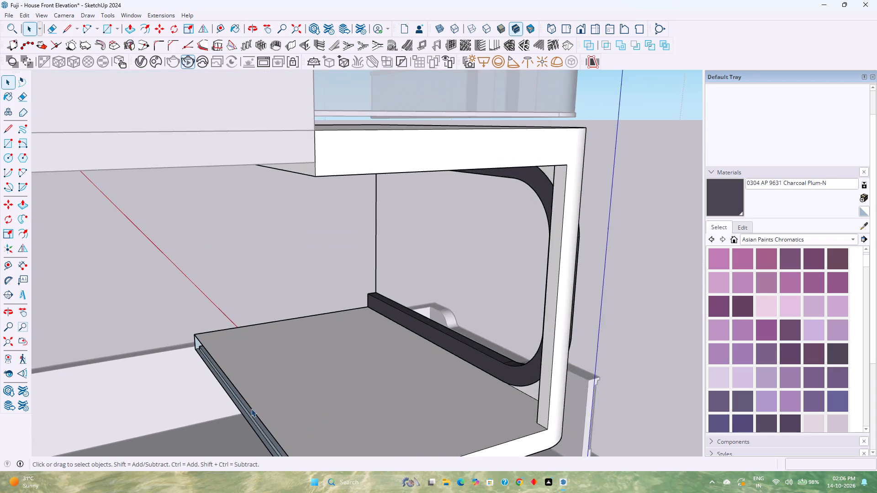
scroll(251, 409, up, 1)
middle_drag(251, 409, 252, 402)
shift+middle_drag(253, 402, 269, 341)
scroll(273, 339, down, 2)
middle_drag(276, 372, 315, 359)
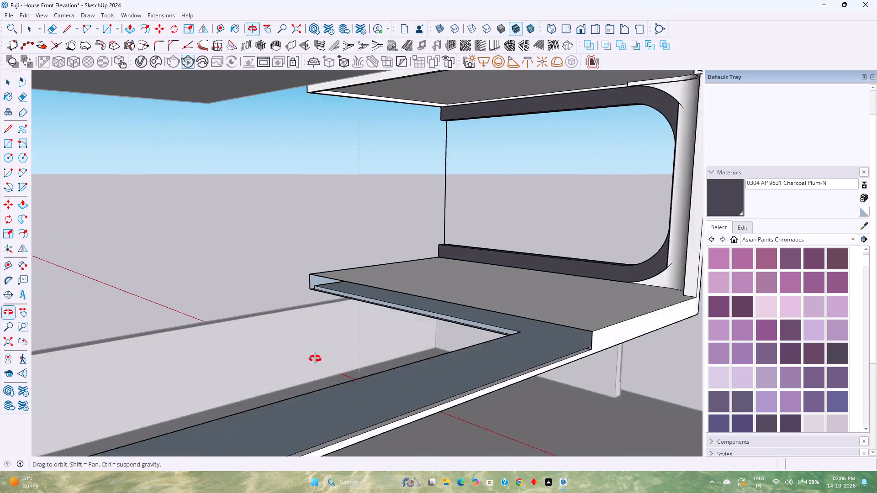
middle_drag(315, 359, 301, 359)
scroll(398, 334, up, 5)
scroll(433, 351, up, 5)
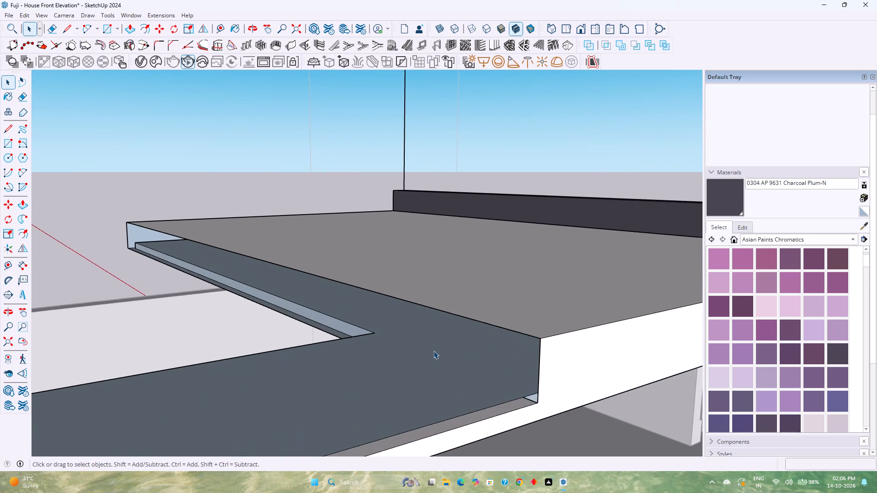
middle_drag(433, 351, 456, 309)
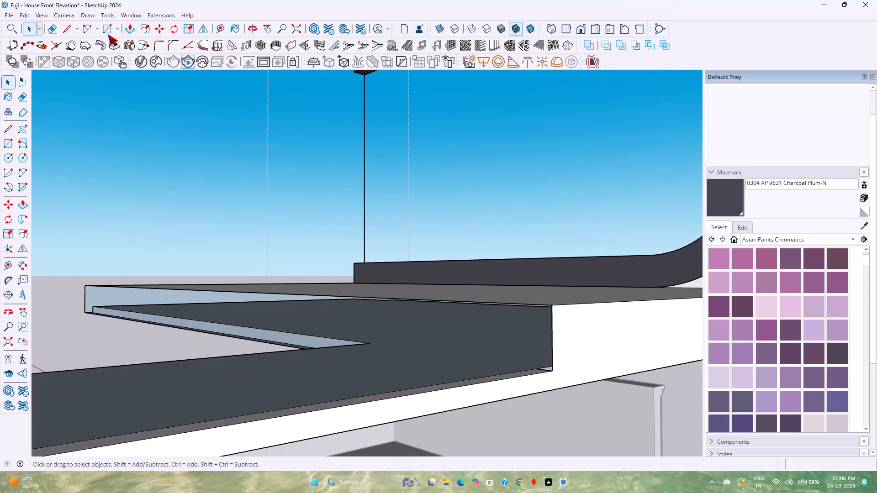
Inside the nested balcony slab group, retrace the 9" vertical edge at the far corner of the slab's open side.
click(67, 27)
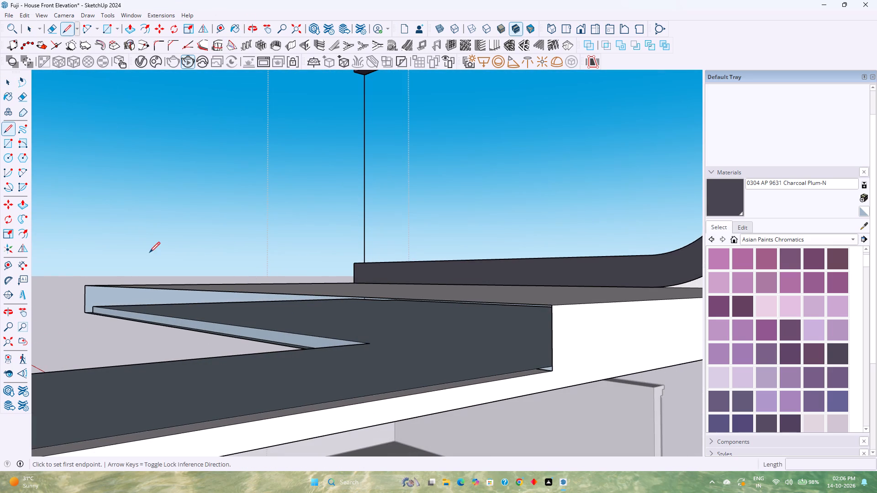
key(space)
click(221, 295)
double_click(230, 290)
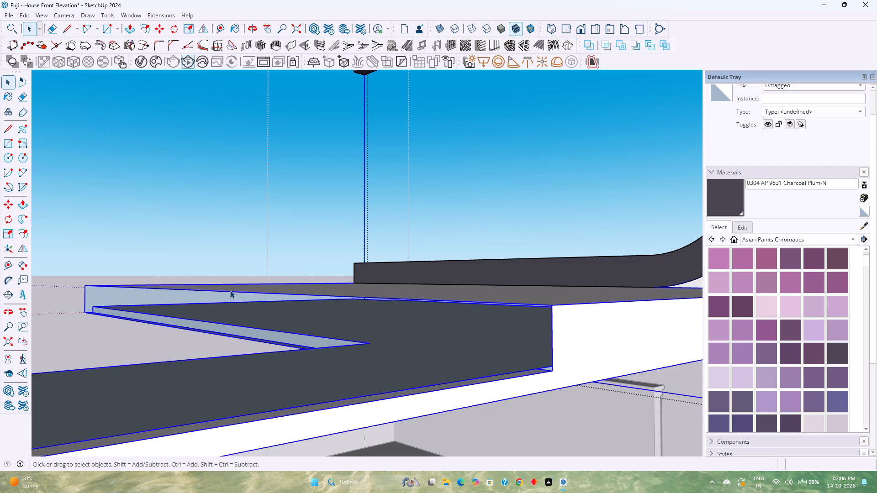
click(230, 290)
double_click(230, 290)
click(229, 289)
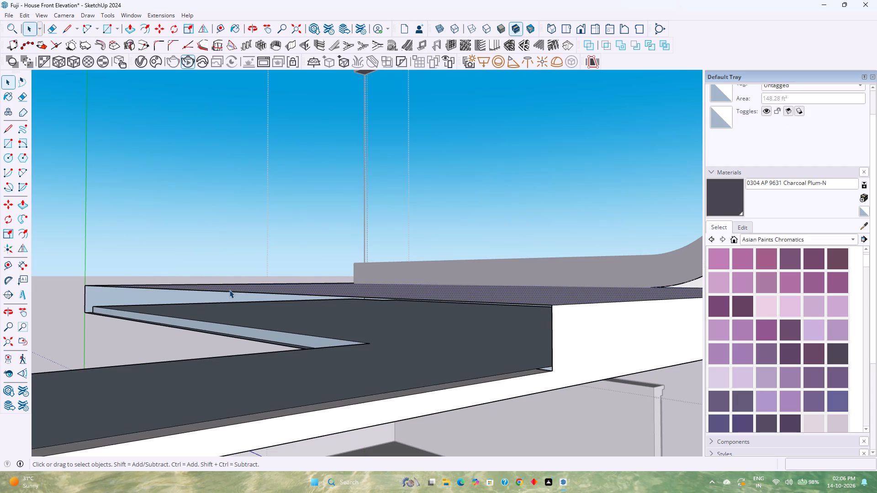
click(68, 31)
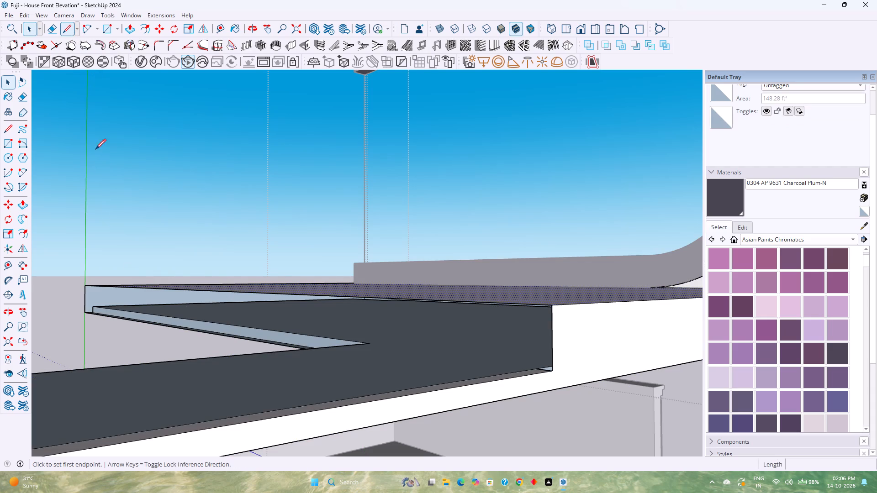
click(85, 312)
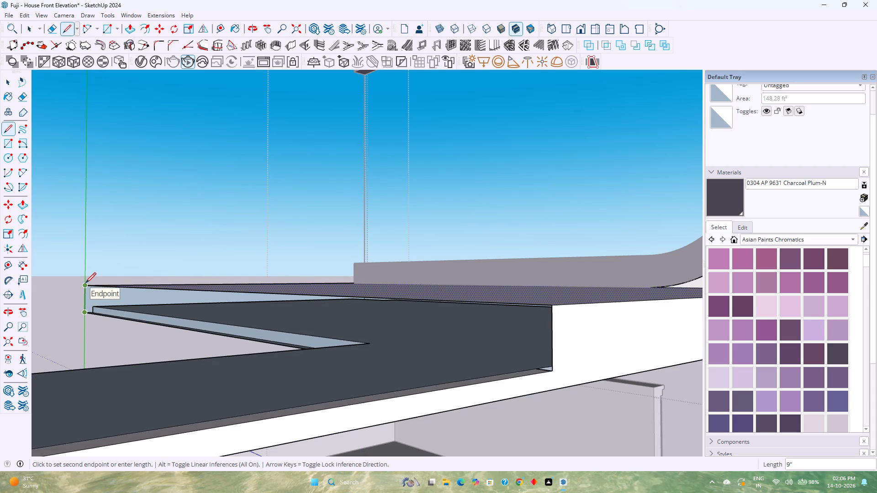
click(85, 283)
Retrace the vertical edge at the corner beside the extended strip and the 15' top edge of the slab's open side.
middle_drag(550, 298, 534, 316)
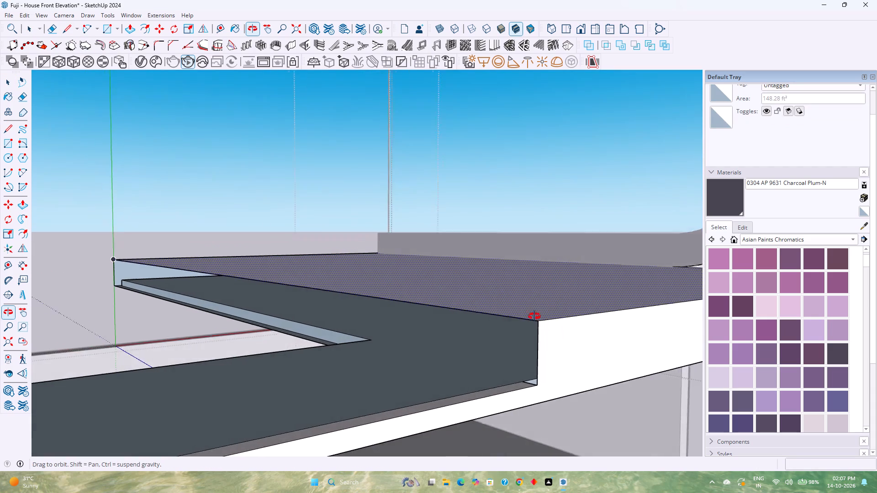
middle_drag(534, 316, 524, 325)
click(524, 332)
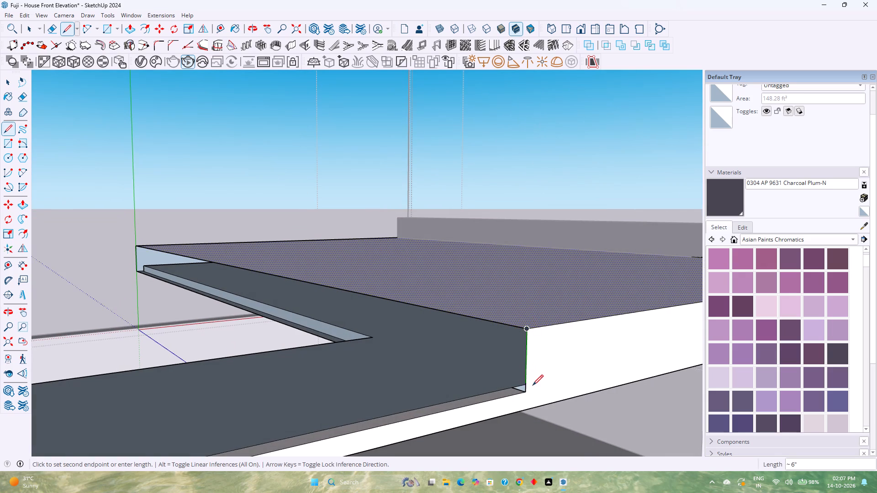
click(529, 393)
click(528, 330)
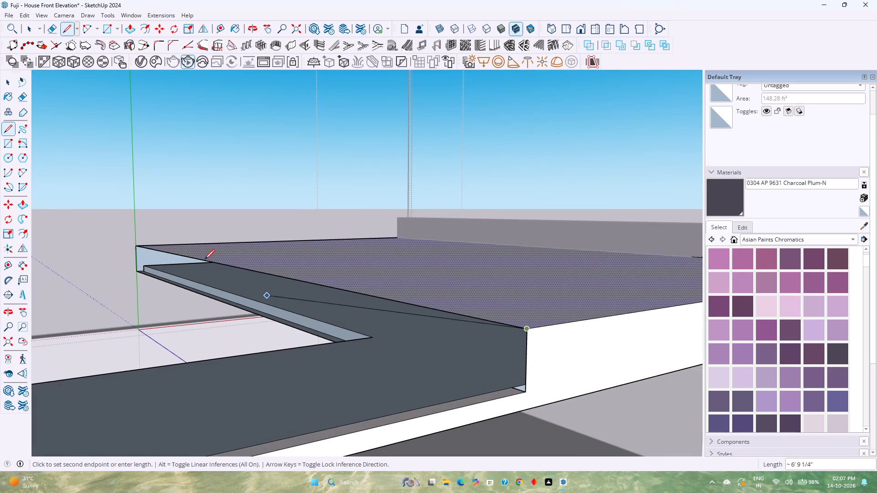
click(138, 246)
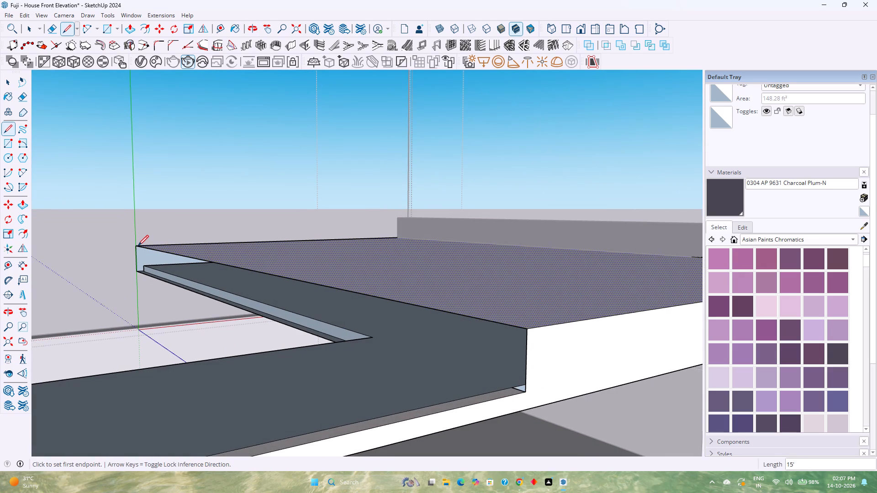
key(space)
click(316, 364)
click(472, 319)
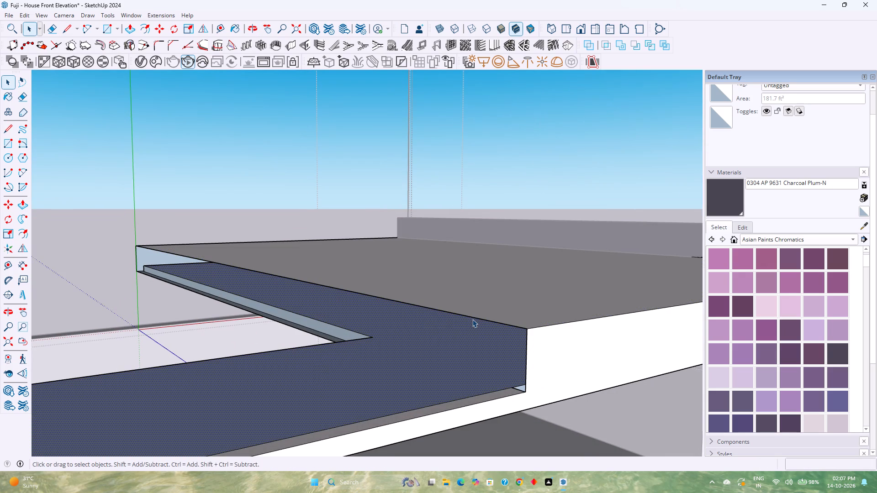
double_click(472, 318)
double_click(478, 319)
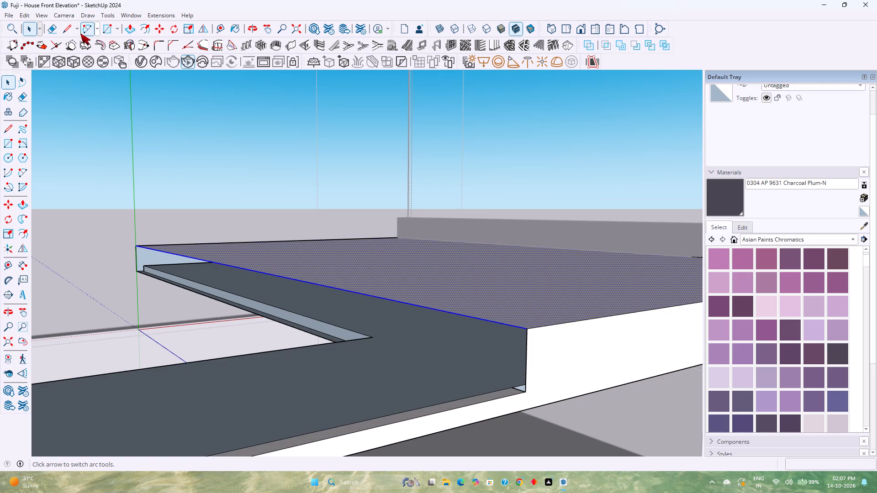
On the slab's open side, draw the 12' 3" bottom edge from the far corner and the 9" vertical edge at its end.
click(69, 35)
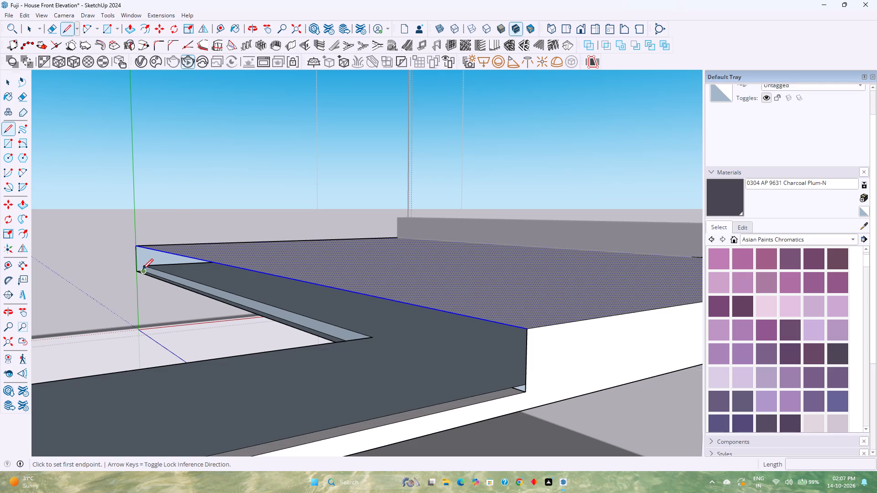
click(137, 269)
middle_drag(153, 276, 442, 294)
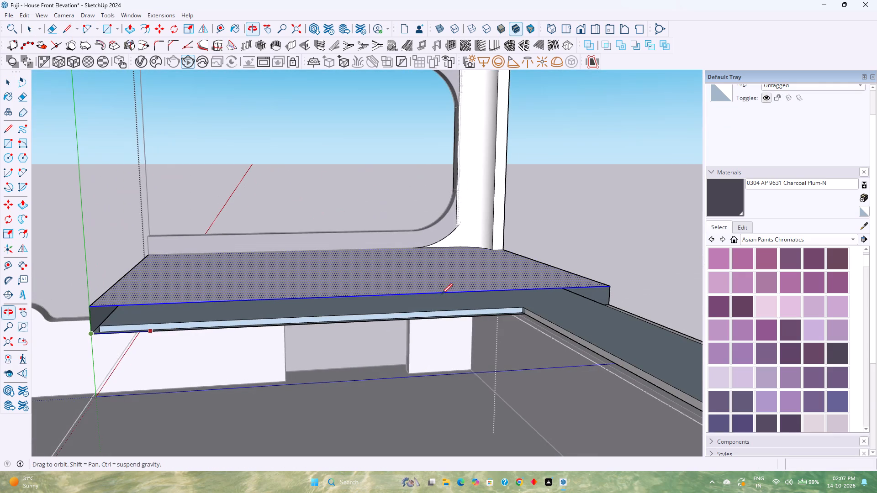
scroll(518, 316, up, 8)
scroll(532, 309, down, 3)
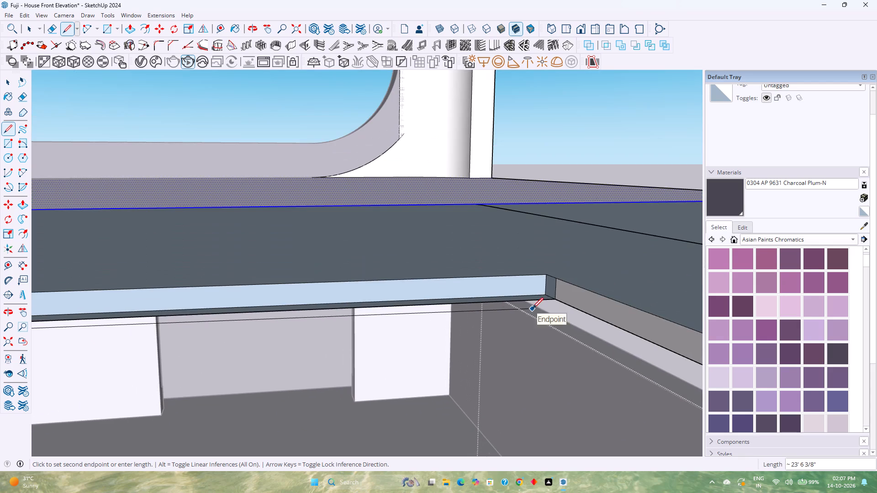
click(551, 299)
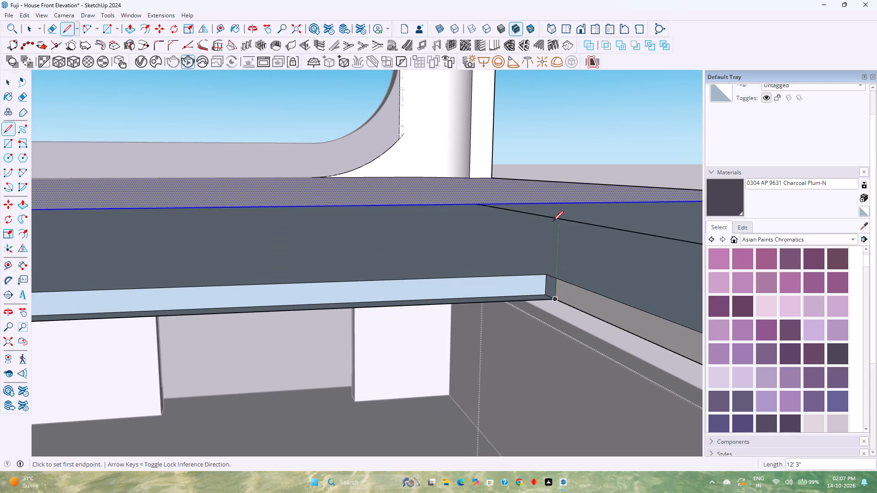
click(556, 205)
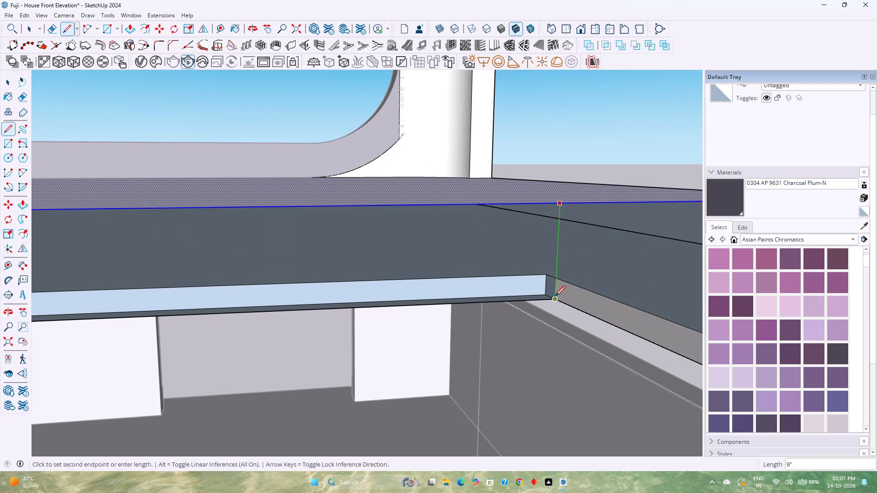
click(555, 298)
Draw the 2' 7" edge across the extended strip to the vertical edge's base, closing the rest of the slab's open side.
scroll(544, 299, down, 2)
middle_drag(546, 301, 437, 310)
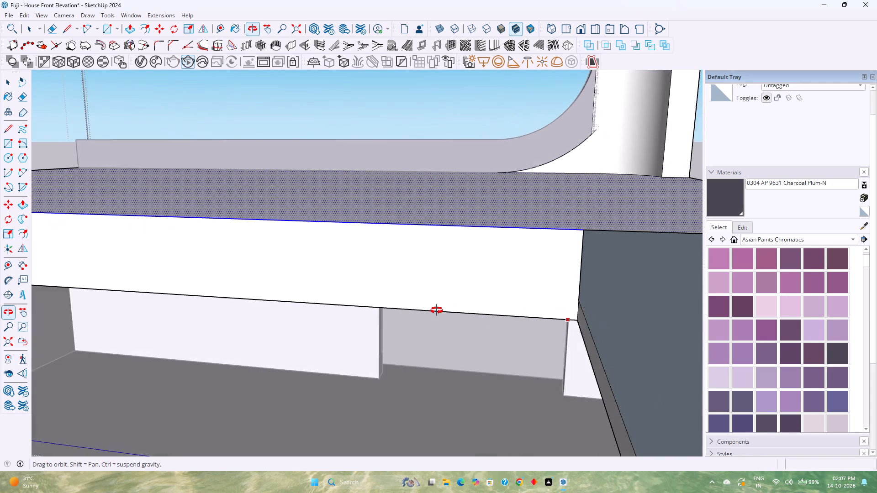
middle_drag(437, 310, 433, 310)
click(579, 303)
scroll(579, 303, down, 2)
shift+middle_drag(579, 304, 340, 307)
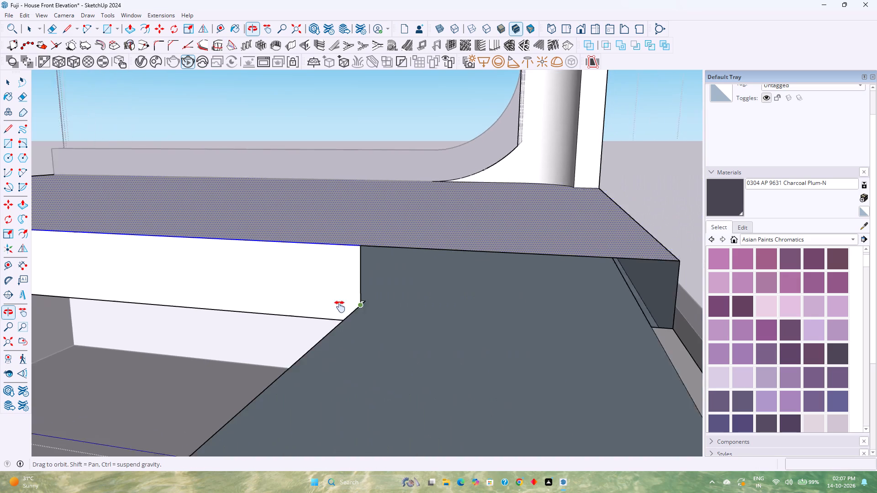
shift+middle_drag(340, 307, 327, 308)
click(639, 325)
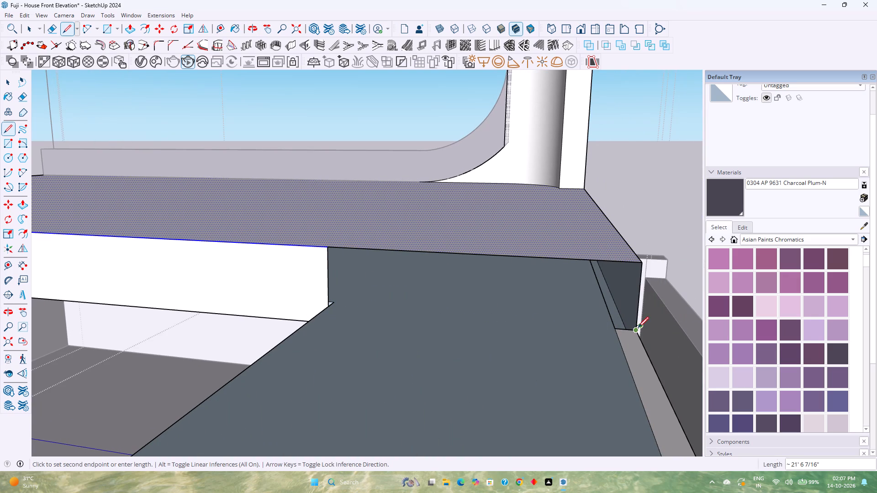
click(614, 330)
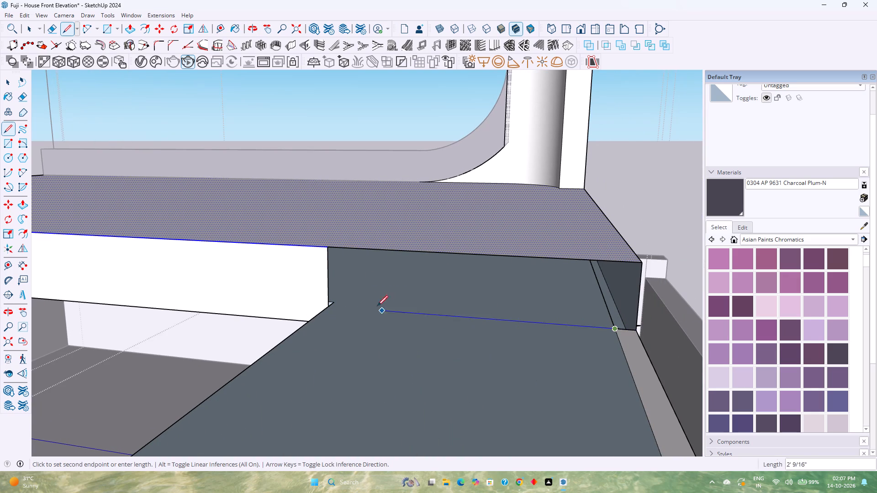
scroll(327, 303, up, 10)
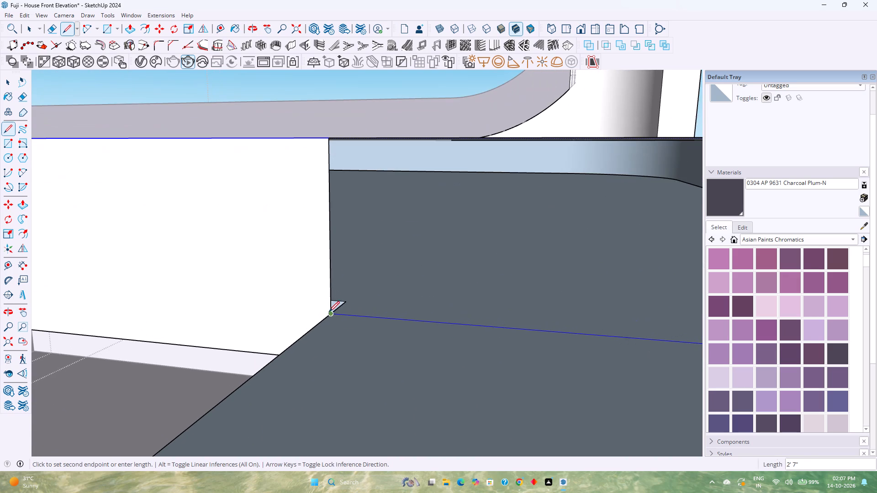
click(329, 312)
middle_drag(377, 314, 359, 317)
Delete the vertical edge dividing the slab's closed side into two faces.
key(space)
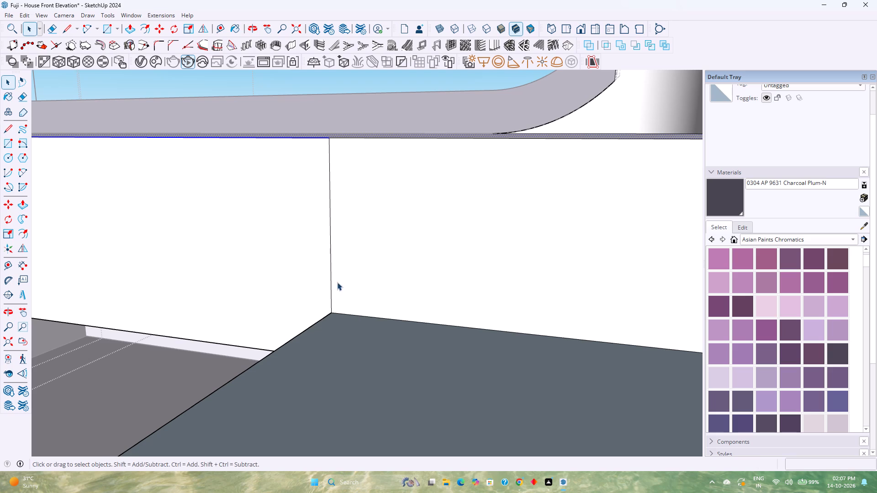
click(332, 280)
key(Delete)
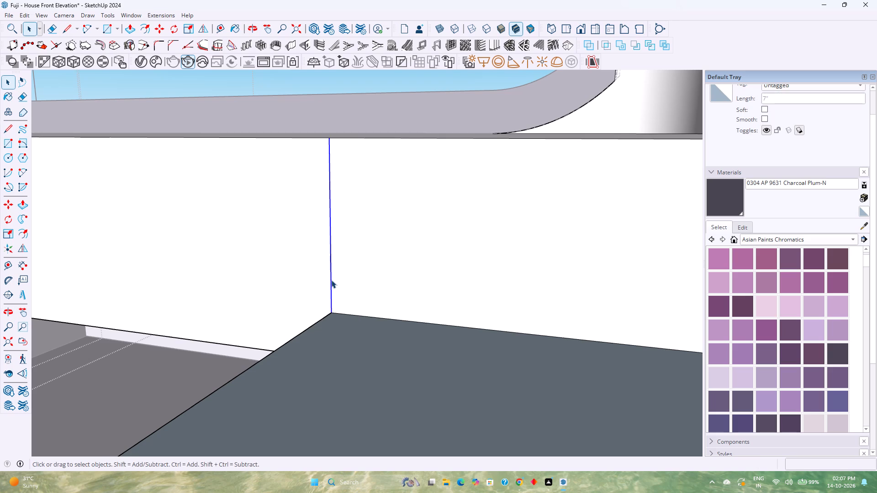
Delete the wide dark horizontal face of the extended strip beside the slab.
scroll(331, 280, down, 5)
middle_drag(372, 299, 271, 298)
scroll(242, 299, down, 5)
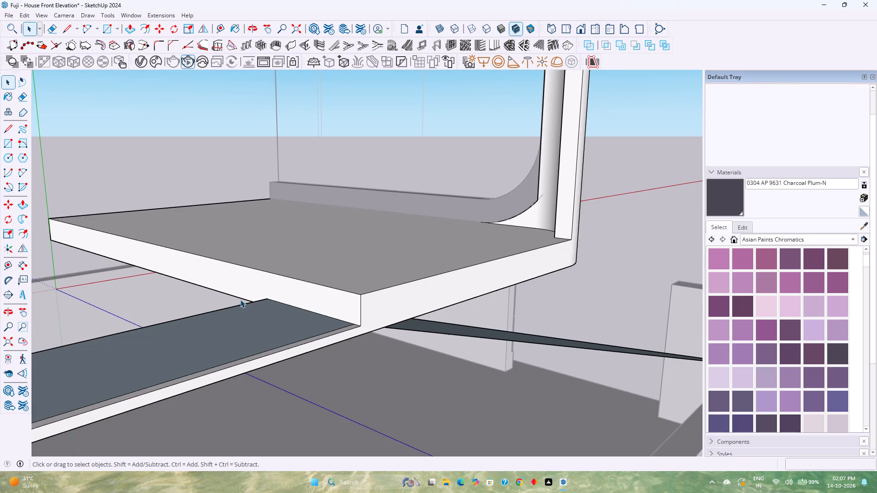
scroll(307, 325, up, 5)
middle_drag(329, 335, 230, 294)
middle_drag(227, 294, 210, 290)
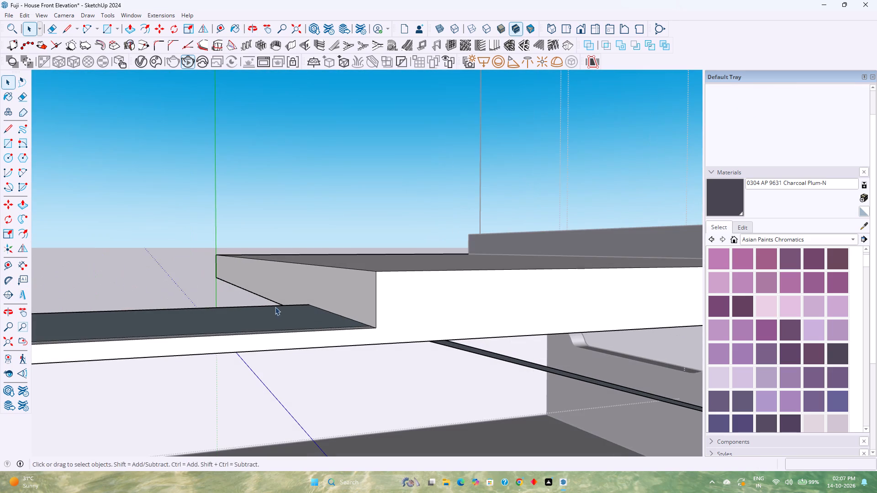
scroll(286, 323, down, 2)
middle_drag(286, 324, 493, 365)
click(313, 345)
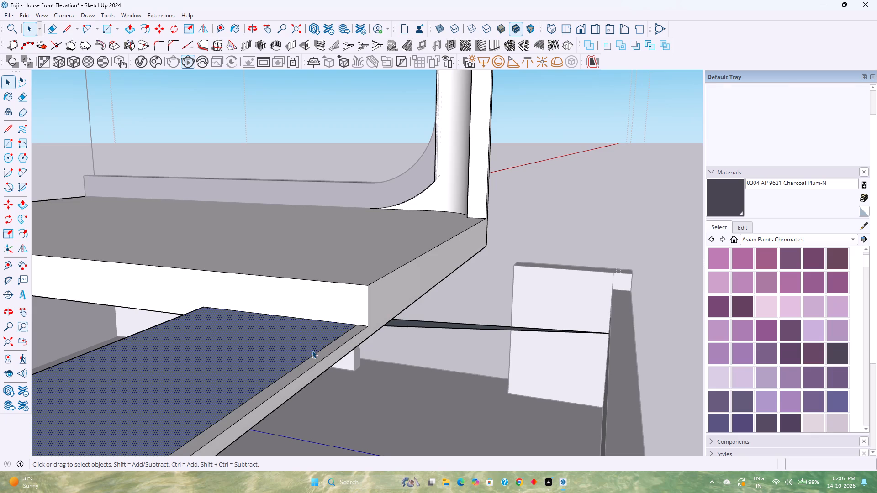
key(Delete)
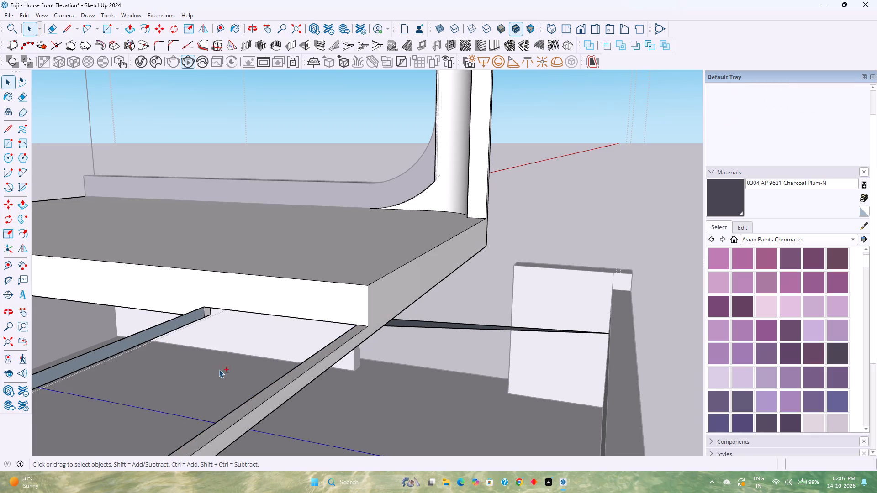
Delete the narrow dark side face along the extended strip's inner edge.
shift+middle_drag(219, 369, 220, 351)
scroll(171, 235, up, 9)
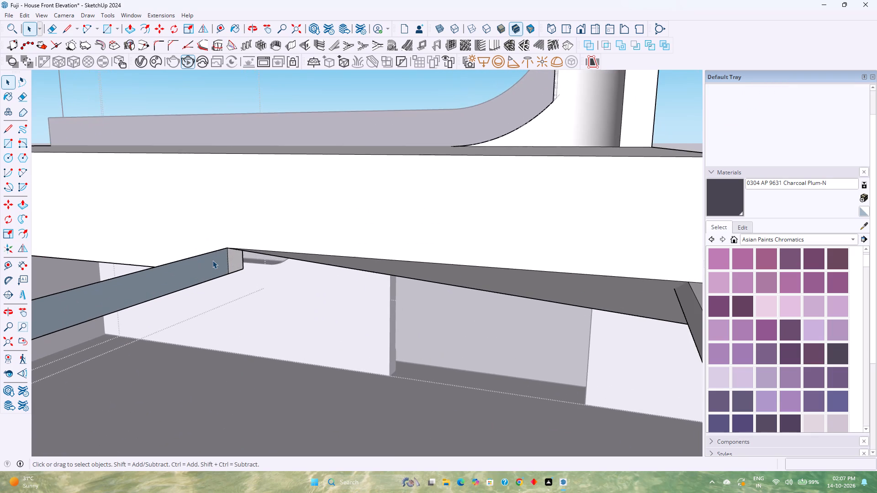
middle_drag(212, 260, 185, 254)
scroll(243, 252, up, 3)
scroll(221, 258, down, 4)
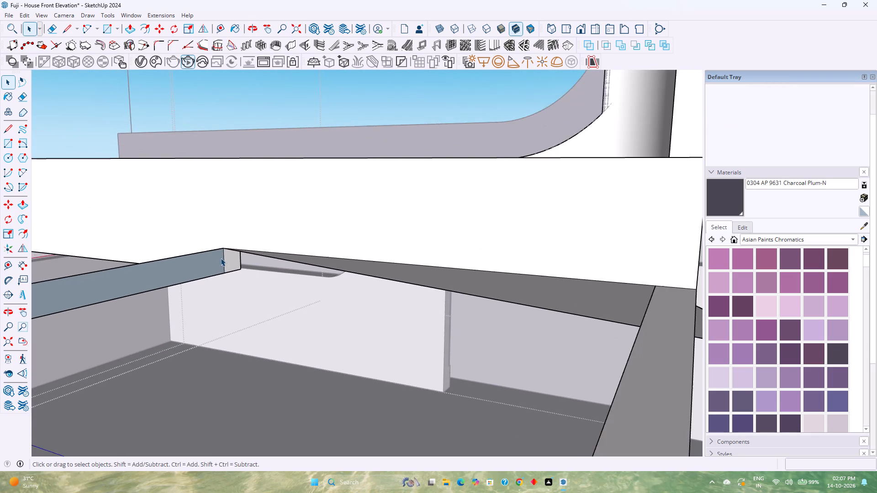
scroll(221, 258, down, 7)
middle_drag(222, 262, 208, 307)
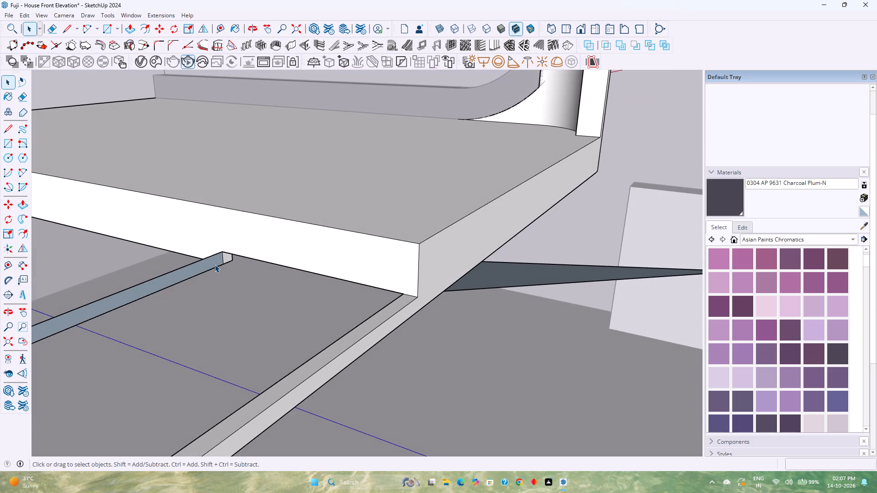
click(215, 264)
click(214, 264)
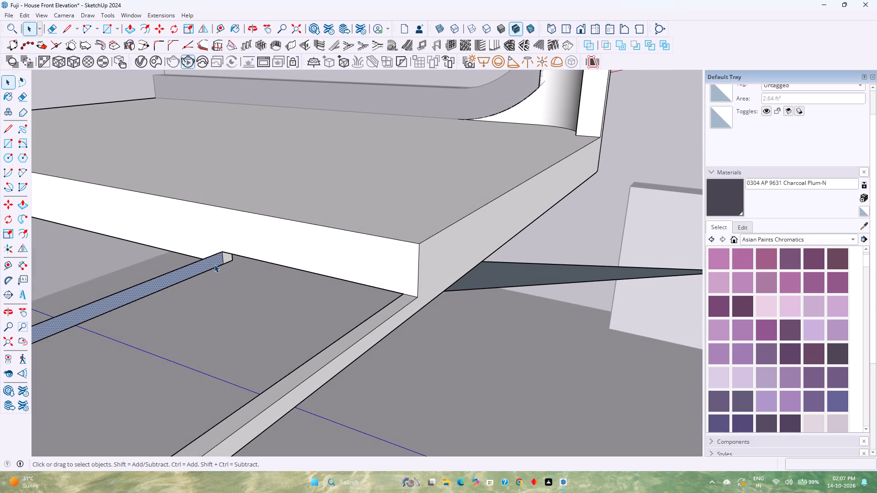
key(Delete)
Redraw the 2" vertical edge at the strip's inner corner under the slab to rebuild the narrow side face.
scroll(216, 262, up, 5)
middle_drag(216, 262, 228, 249)
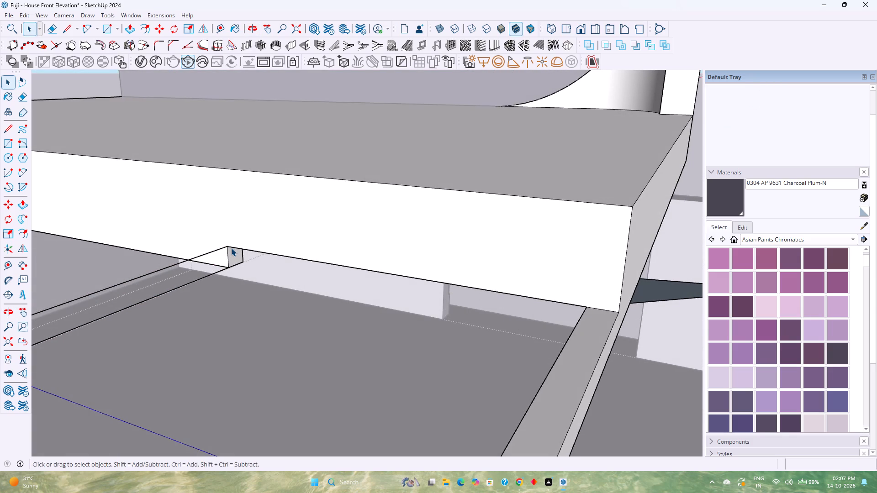
scroll(234, 222, down, 8)
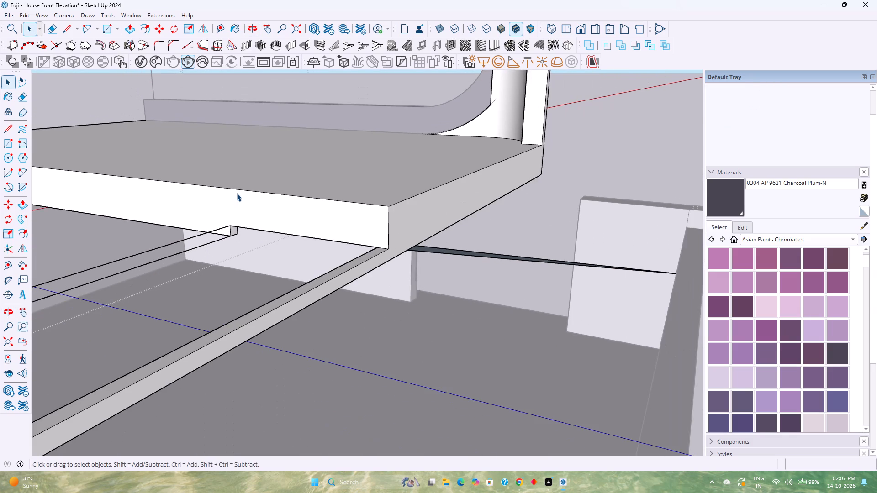
shift+middle_drag(273, 193, 426, 163)
scroll(406, 180, down, 9)
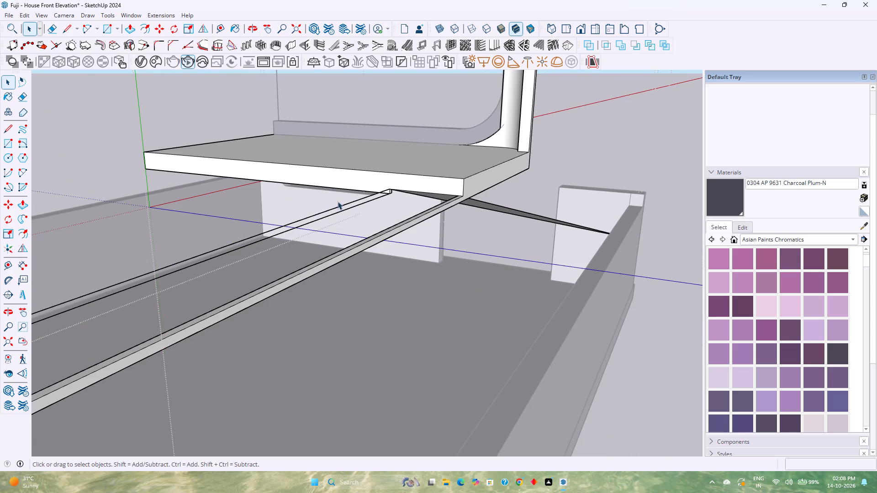
click(67, 34)
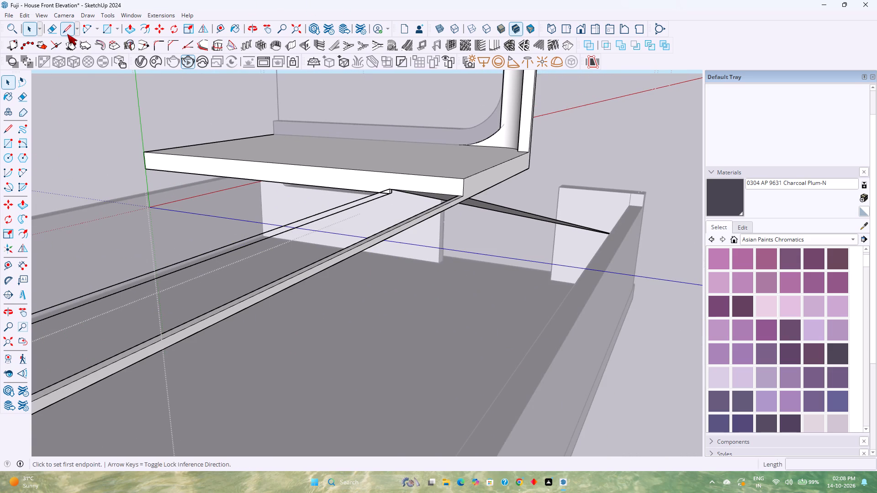
scroll(379, 197, up, 14)
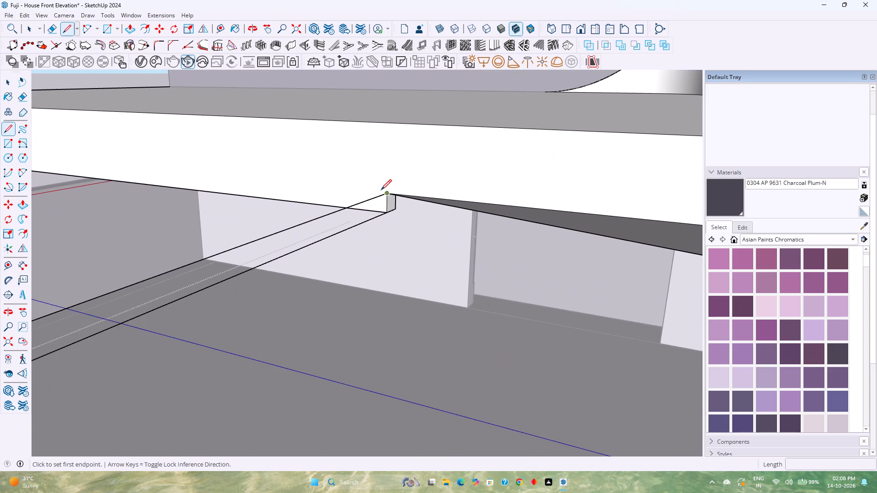
click(383, 193)
click(389, 212)
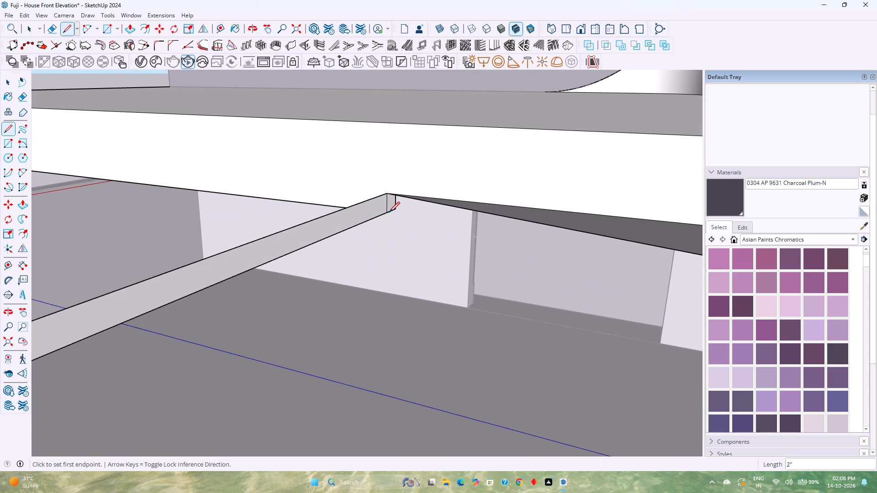
Redraw the 2' 7" edge where the strip meets the slab side to rebuild the strip's wide horizontal face.
scroll(389, 213, down, 5)
click(385, 202)
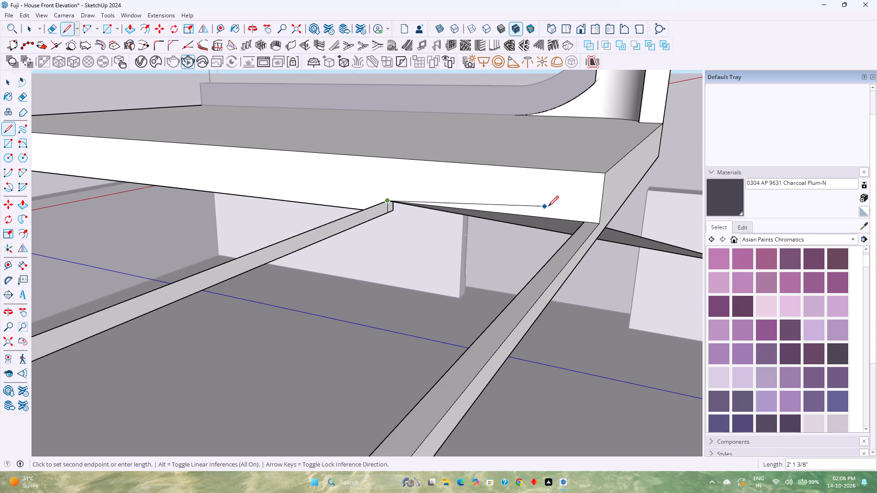
click(586, 222)
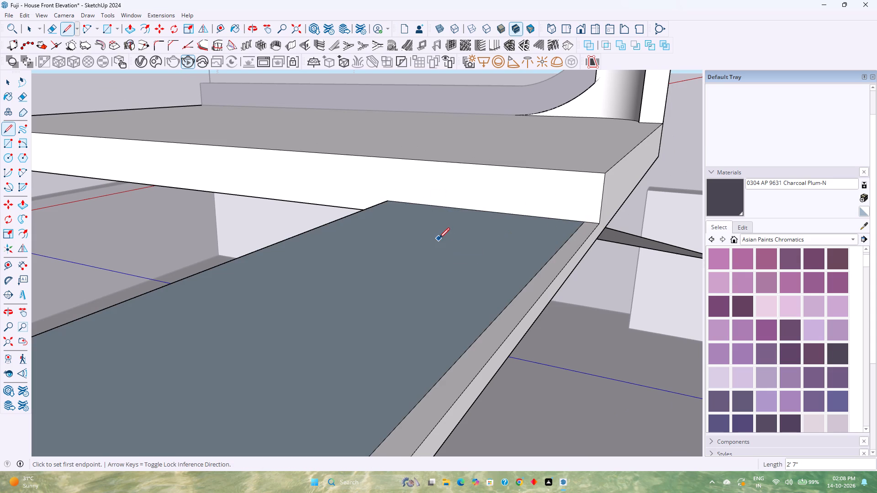
key(space)
Examine the rebuilt strip and the slab's underside from above and below for stray edges and faces.
scroll(440, 278, down, 3)
middle_drag(441, 288, 325, 197)
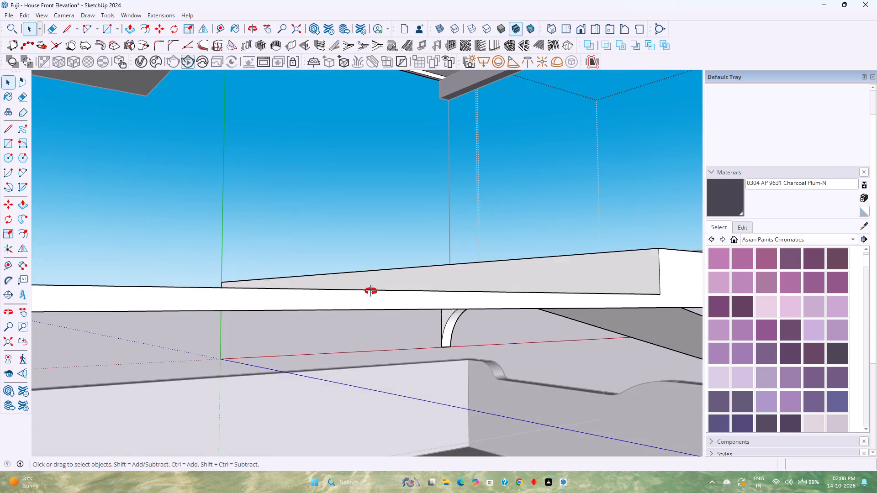
middle_drag(371, 291, 397, 351)
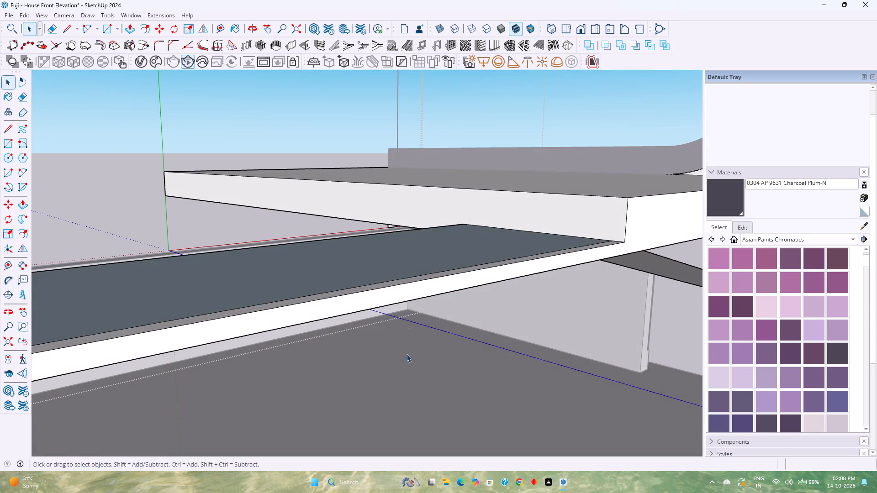
middle_drag(405, 361, 369, 340)
middle_click(369, 340)
shift+middle_drag(365, 265, 442, 349)
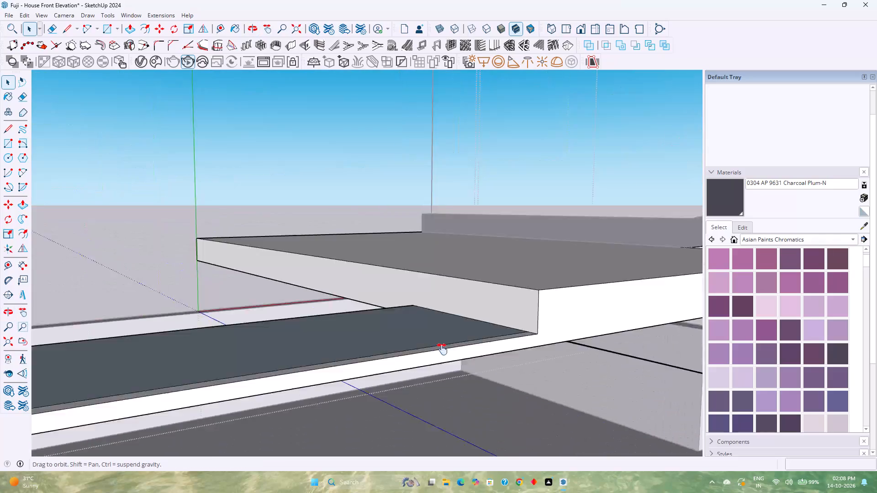
shift+middle_drag(442, 349, 444, 351)
middle_drag(443, 348, 270, 245)
middle_drag(351, 307, 202, 286)
middle_click(202, 286)
scroll(202, 288, up, 1)
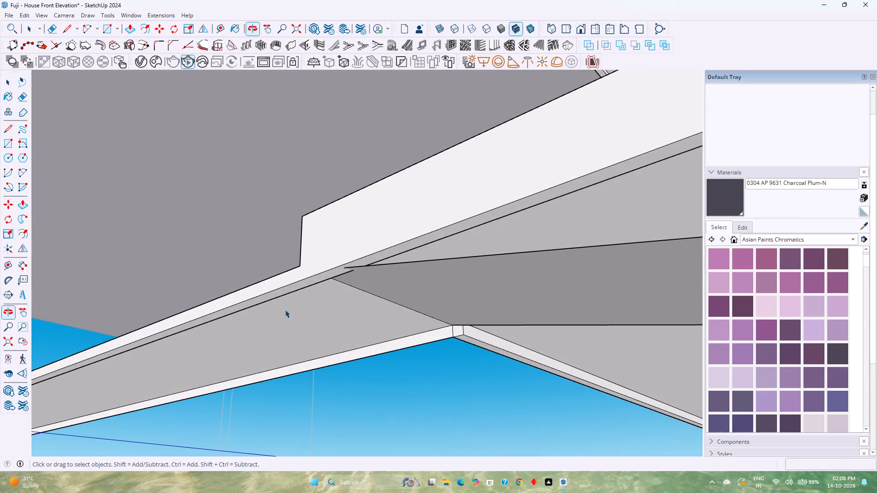
middle_drag(401, 296, 237, 288)
middle_click(237, 289)
middle_drag(255, 294, 448, 321)
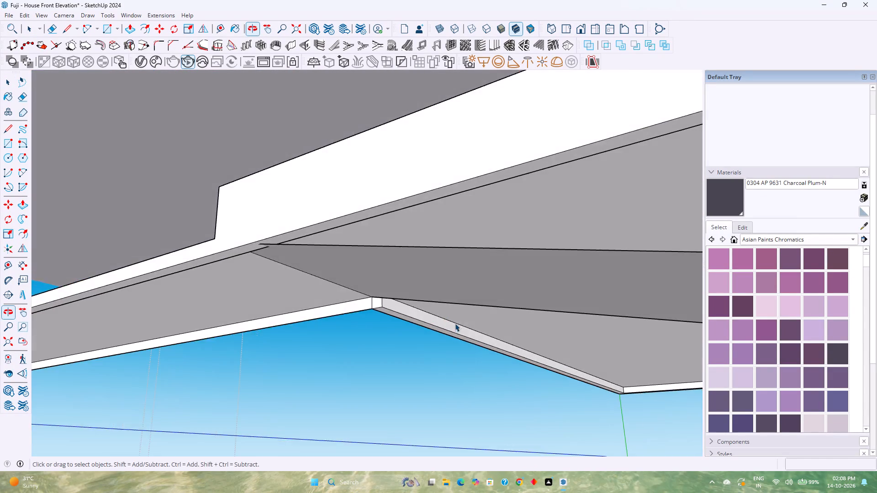
Delete the two long stray edges of the thin triangular face running from the balcony slab to the far end wall.
scroll(460, 323, down, 9)
shift+middle_drag(460, 323, 403, 291)
middle_drag(397, 291, 547, 347)
shift+middle_drag(549, 347, 512, 329)
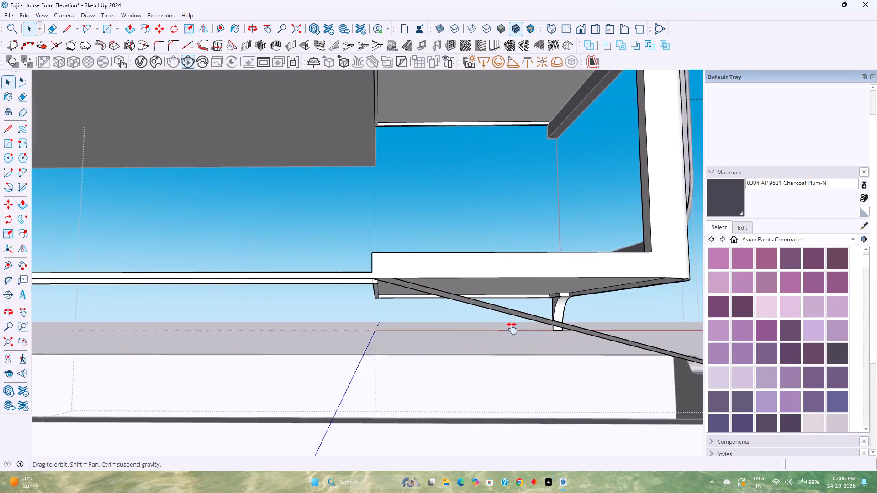
shift+middle_drag(512, 329, 233, 304)
shift+middle_click(233, 304)
scroll(245, 305, down, 1)
middle_drag(287, 305, 94, 352)
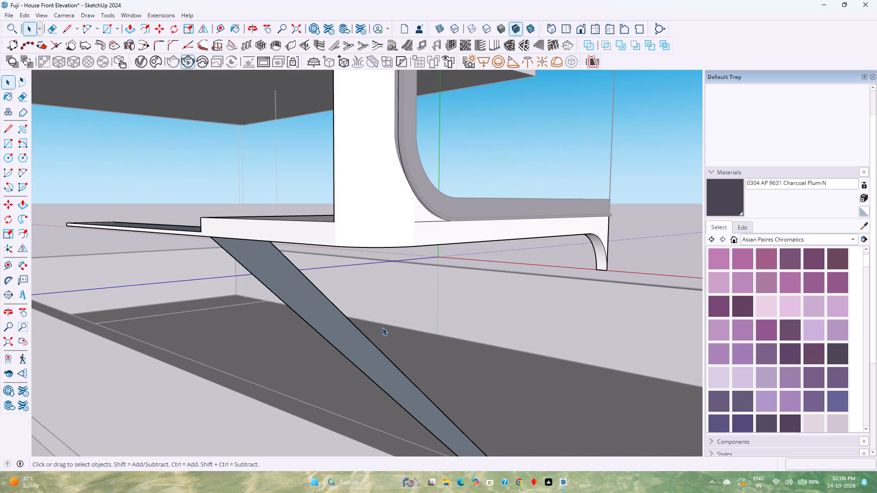
scroll(382, 327, down, 3)
shift+middle_drag(382, 329, 370, 289)
middle_drag(386, 290, 306, 451)
middle_drag(456, 342, 178, 362)
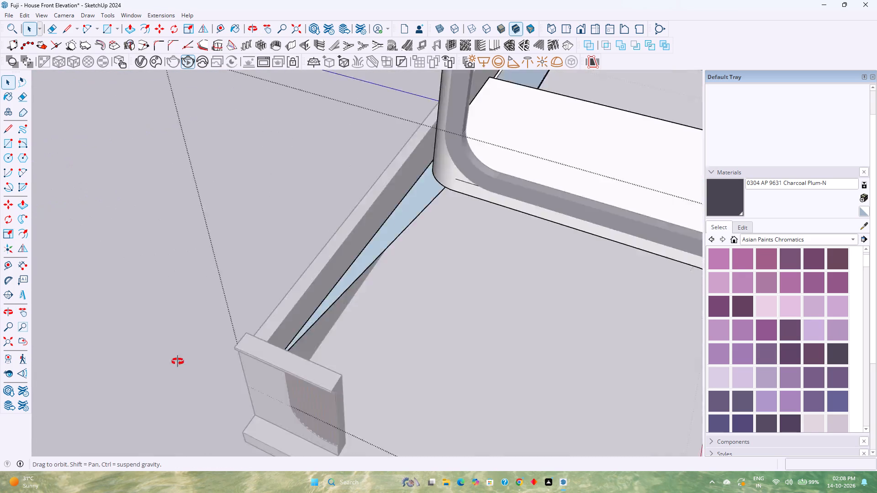
middle_drag(178, 362, 40, 352)
scroll(252, 277, up, 7)
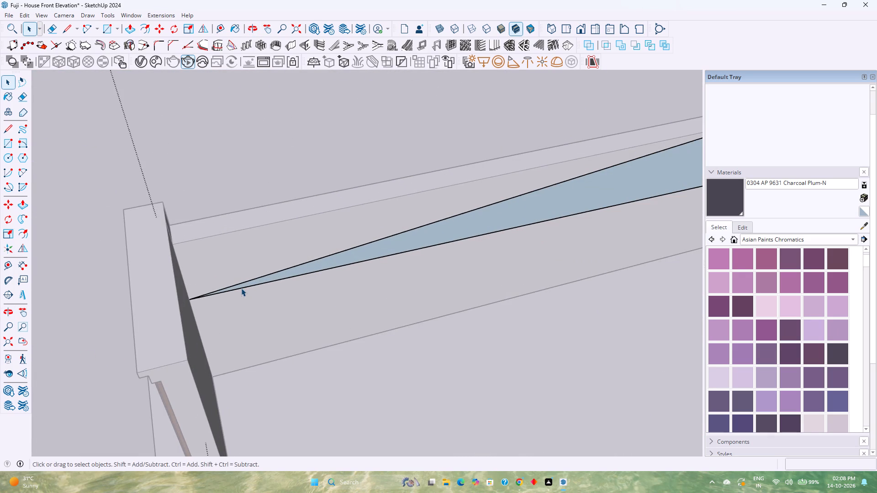
click(241, 288)
key(Delete)
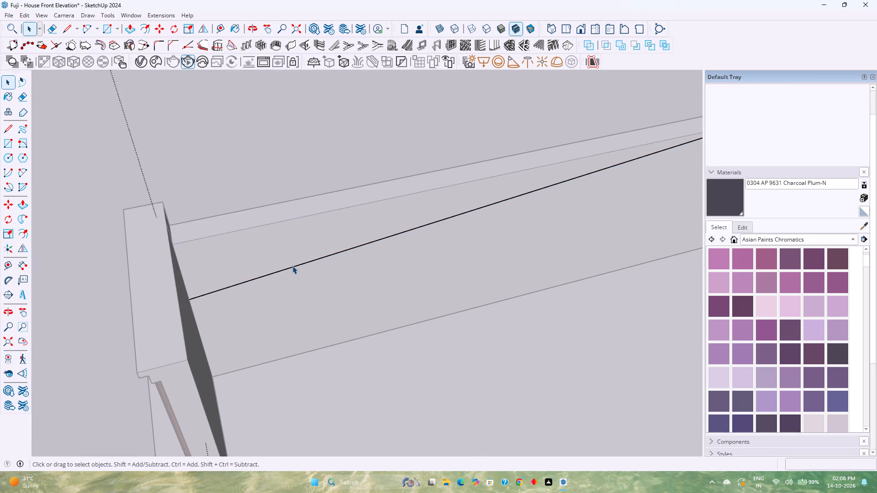
click(293, 266)
key(Delete)
Delete the dividing edge between the extended strip and the main slab on the underside.
middle_drag(282, 286, 363, 219)
scroll(365, 219, down, 2)
shift+middle_drag(375, 226, 375, 227)
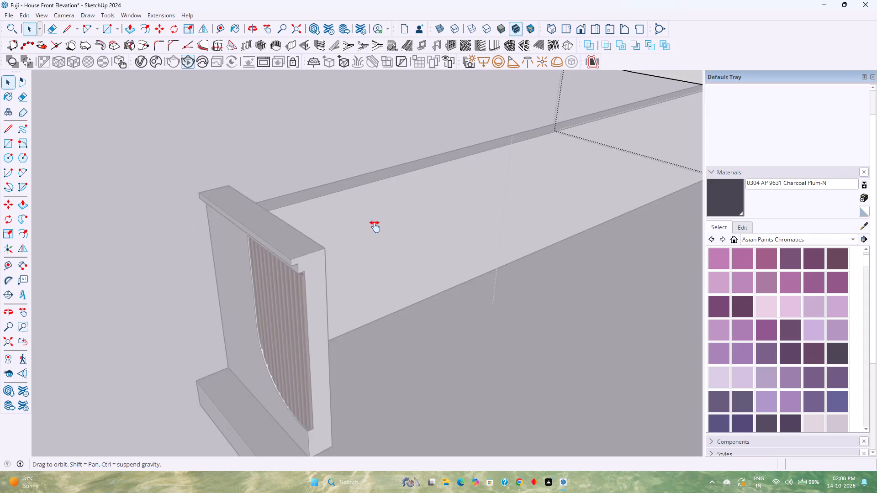
shift+middle_drag(375, 227, 229, 325)
middle_drag(215, 334, 381, 213)
scroll(438, 227, up, 4)
middle_drag(438, 227, 438, 212)
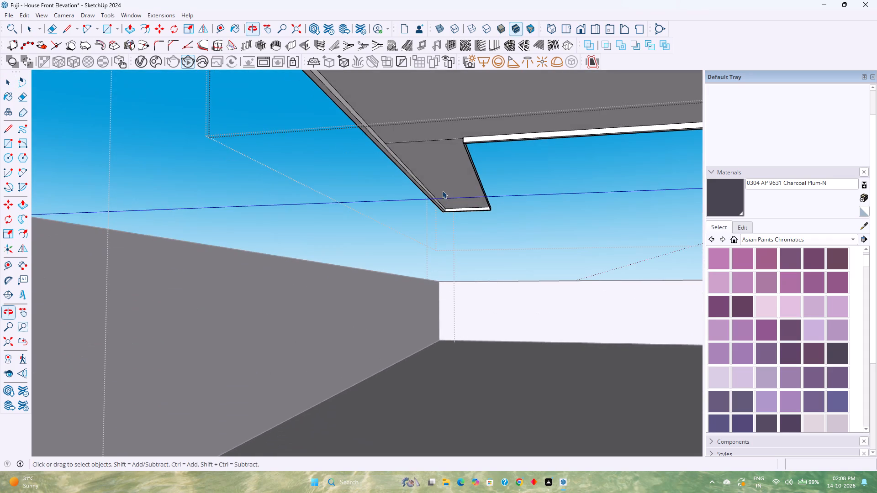
scroll(434, 167, up, 9)
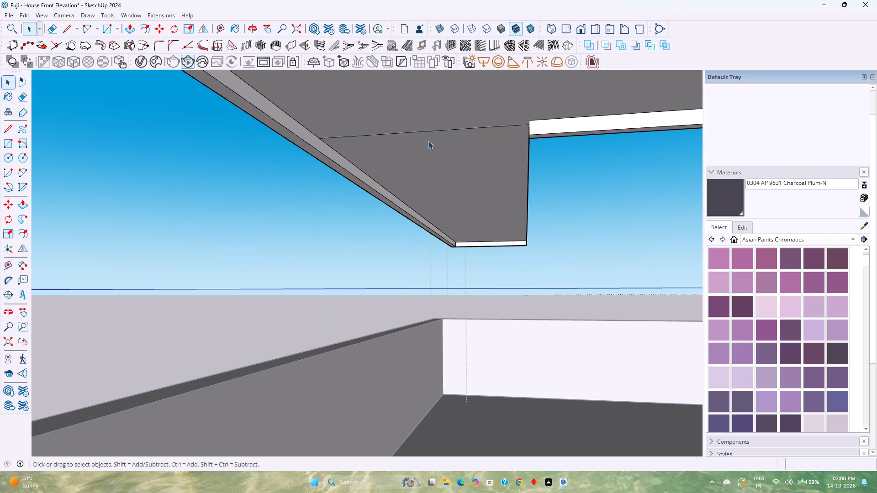
click(438, 147)
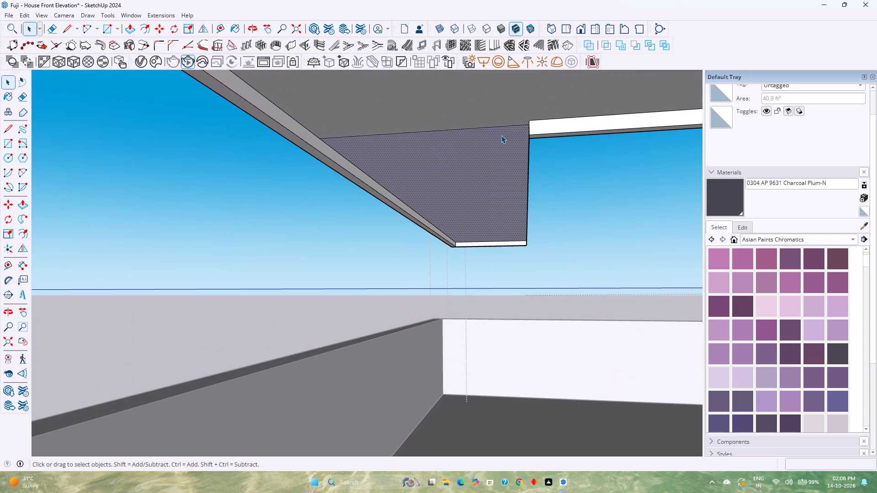
click(494, 129)
click(494, 127)
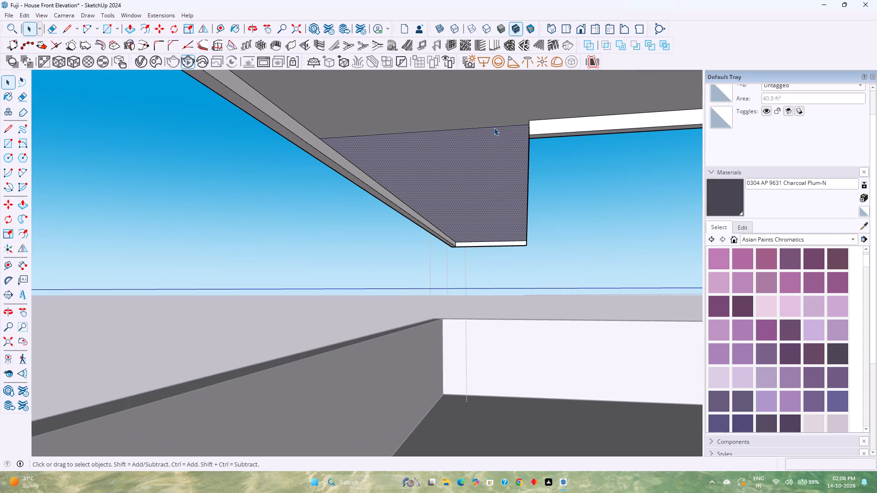
click(495, 127)
key(Delete)
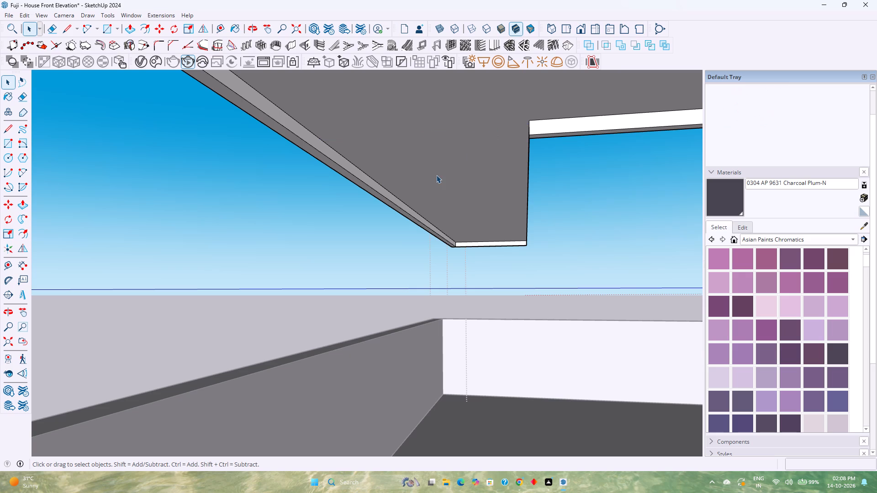
Draw a 16' by 2' 7" rectangle over the extended strip, from its far outer corner to the inner corner at the slab.
scroll(436, 175, down, 4)
middle_drag(438, 176, 715, 323)
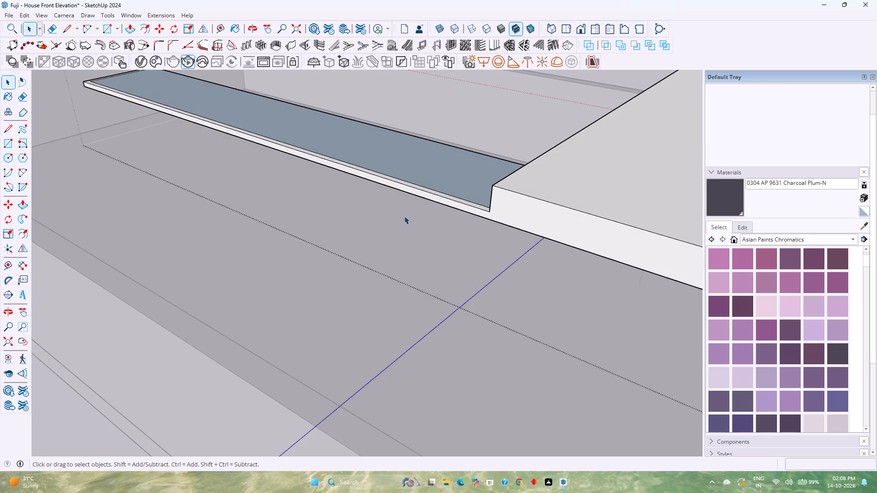
shift+middle_drag(404, 216, 381, 305)
middle_drag(364, 310, 601, 299)
middle_drag(483, 343, 498, 306)
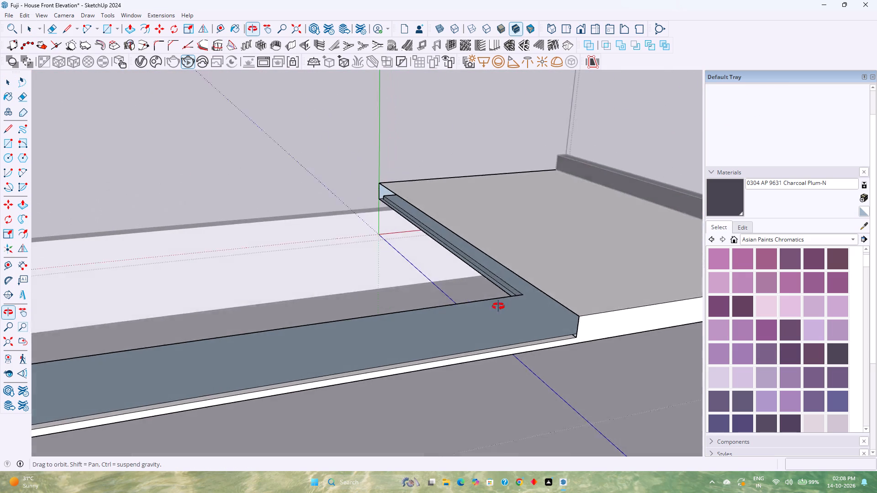
middle_drag(498, 306, 516, 288)
scroll(497, 307, down, 4)
middle_drag(497, 307, 322, 406)
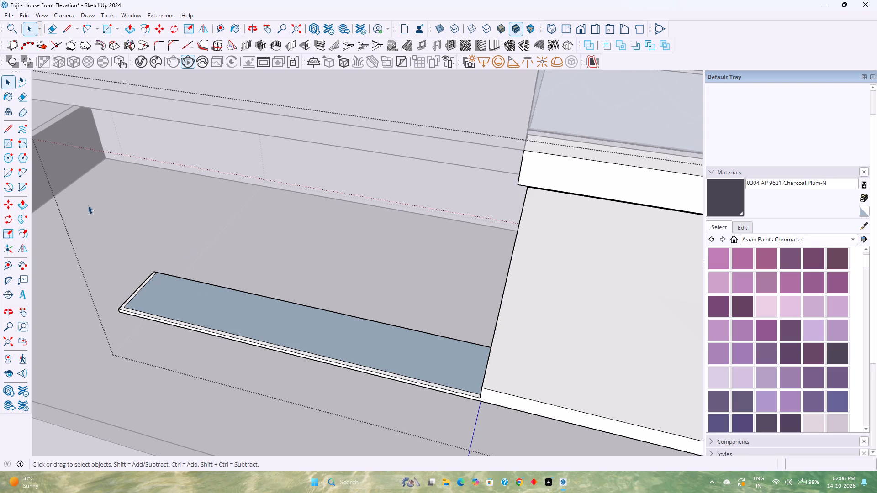
click(102, 29)
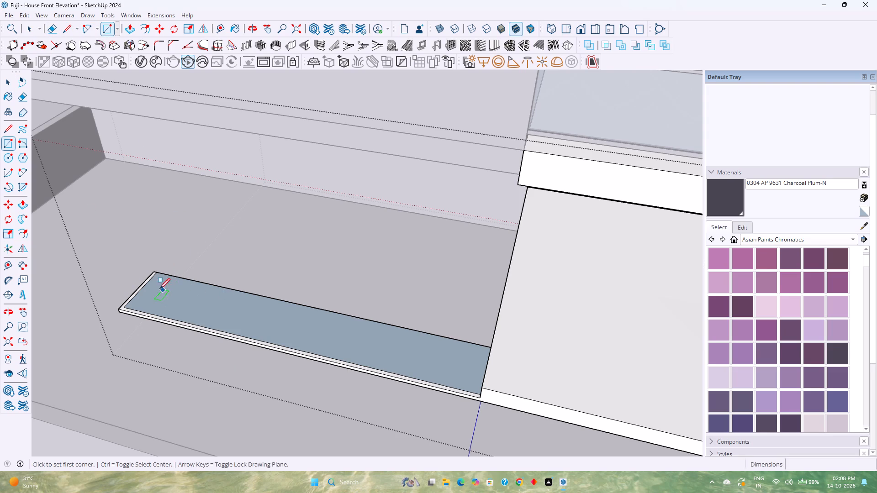
click(128, 303)
scroll(478, 343, up, 3)
middle_drag(470, 352, 571, 346)
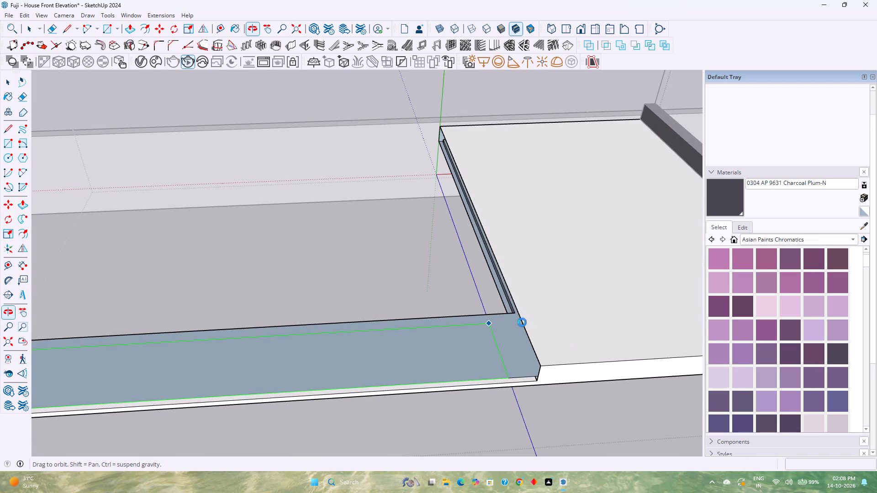
scroll(502, 329, up, 3)
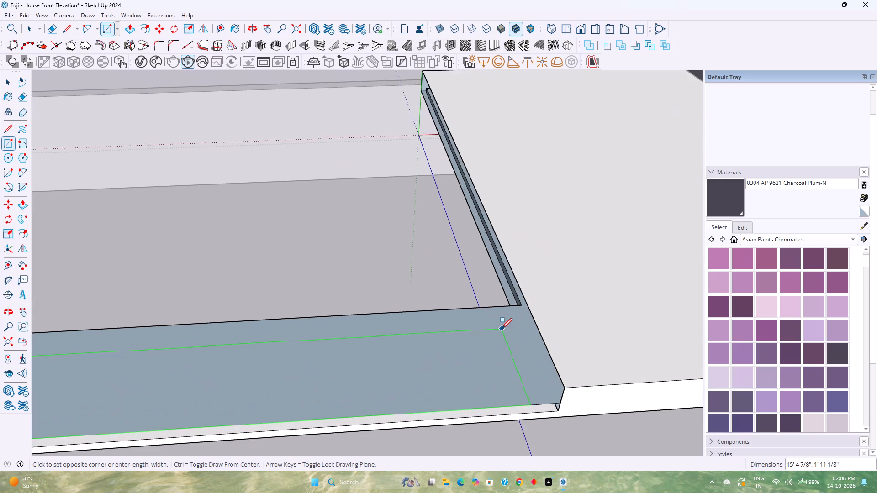
scroll(502, 329, up, 8)
click(538, 283)
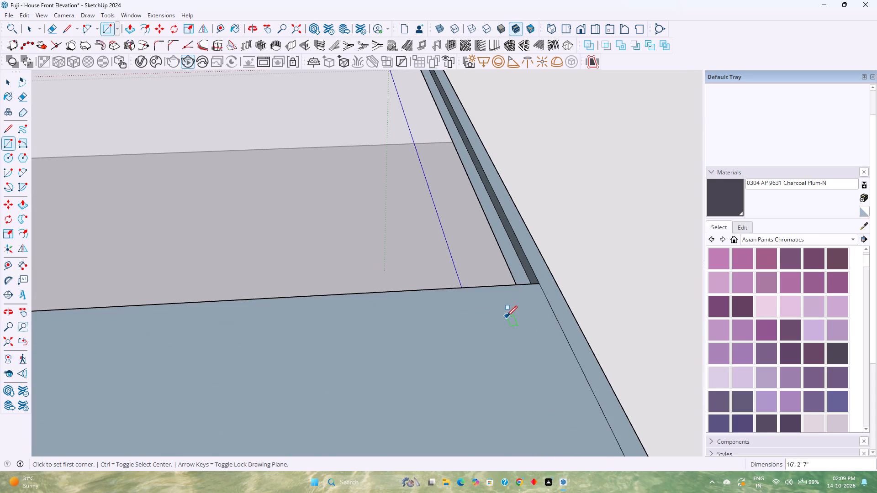
Examine the junction between the strip's new face and the slab's open side.
scroll(507, 316, down, 8)
middle_drag(523, 377, 518, 309)
middle_click(518, 309)
middle_drag(541, 388, 539, 386)
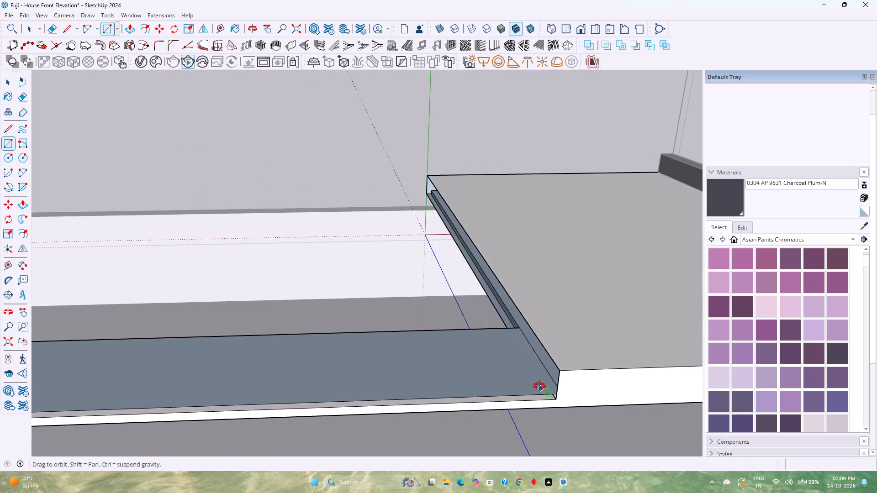
middle_drag(539, 386, 574, 335)
middle_click(573, 334)
middle_drag(581, 419, 554, 359)
middle_click(554, 358)
middle_drag(554, 358, 557, 409)
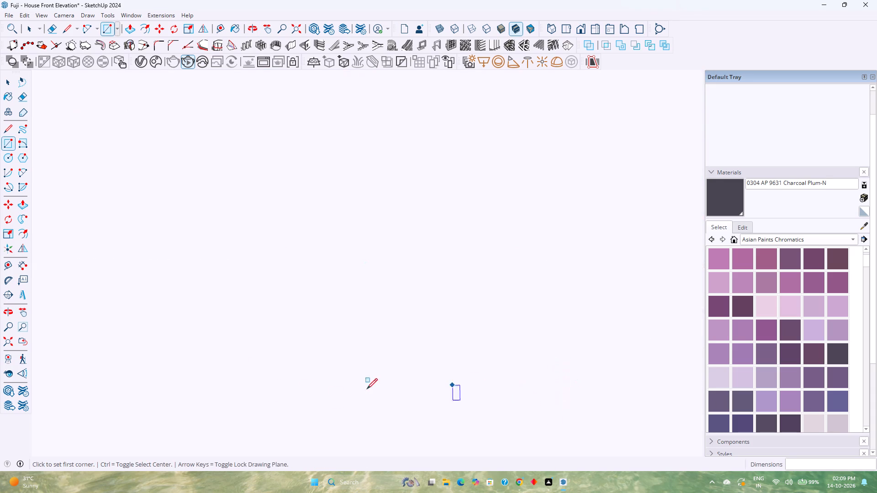
click(13, 342)
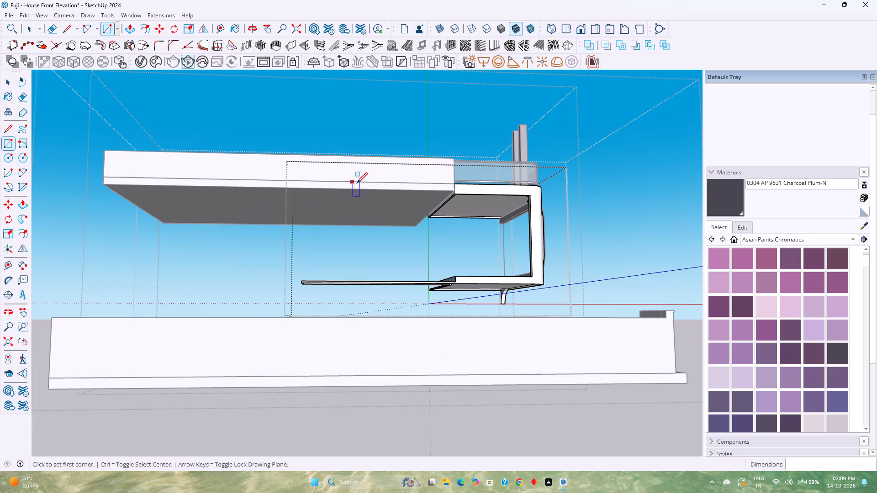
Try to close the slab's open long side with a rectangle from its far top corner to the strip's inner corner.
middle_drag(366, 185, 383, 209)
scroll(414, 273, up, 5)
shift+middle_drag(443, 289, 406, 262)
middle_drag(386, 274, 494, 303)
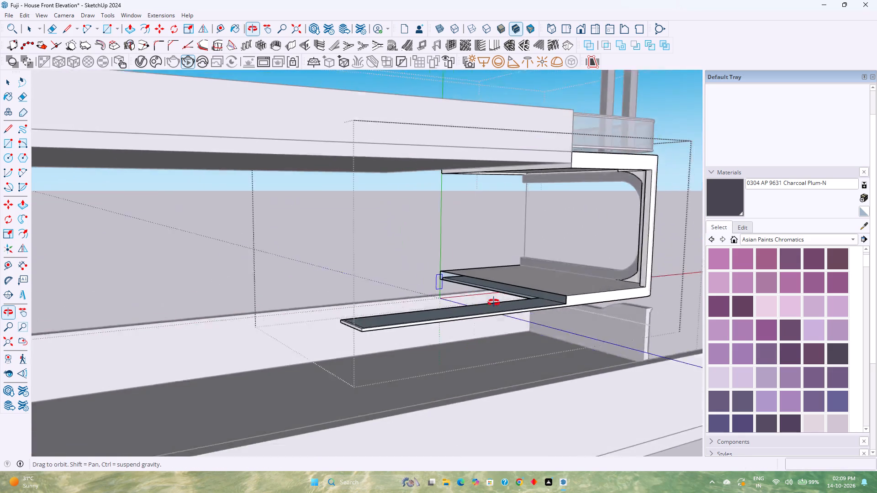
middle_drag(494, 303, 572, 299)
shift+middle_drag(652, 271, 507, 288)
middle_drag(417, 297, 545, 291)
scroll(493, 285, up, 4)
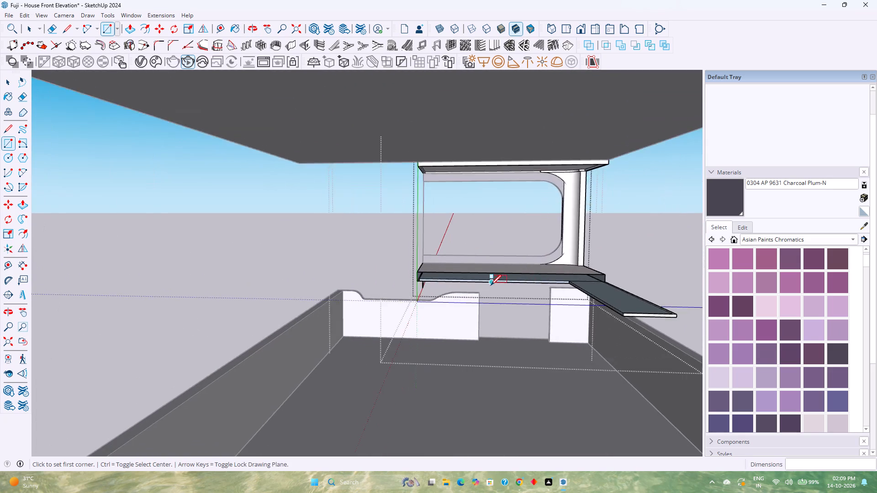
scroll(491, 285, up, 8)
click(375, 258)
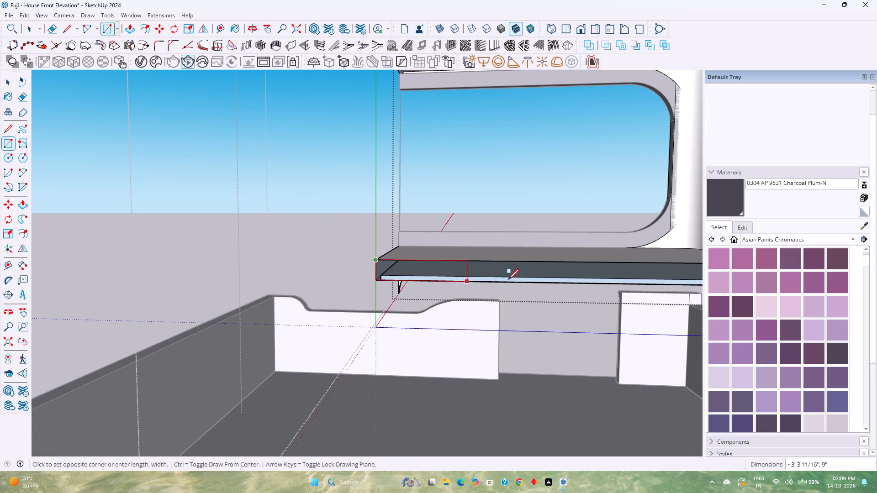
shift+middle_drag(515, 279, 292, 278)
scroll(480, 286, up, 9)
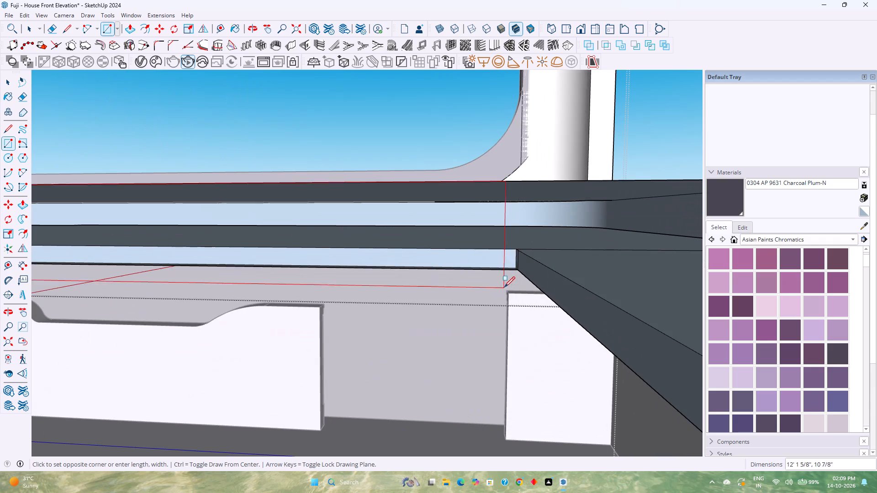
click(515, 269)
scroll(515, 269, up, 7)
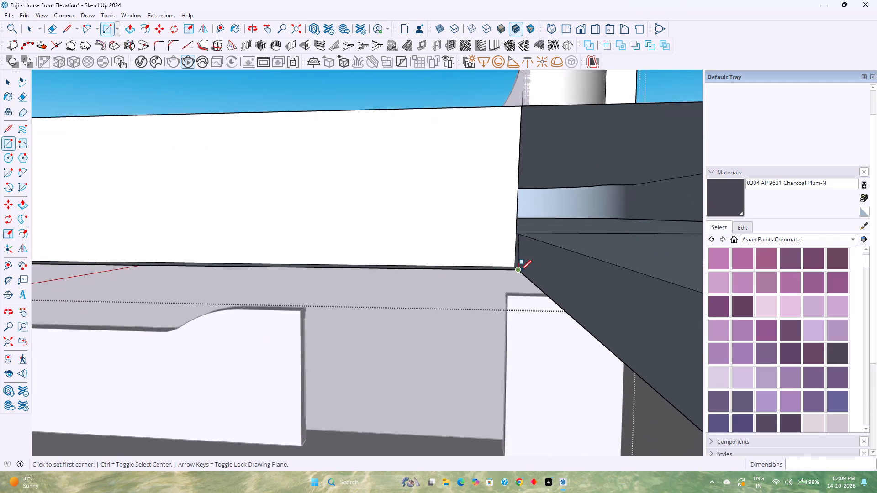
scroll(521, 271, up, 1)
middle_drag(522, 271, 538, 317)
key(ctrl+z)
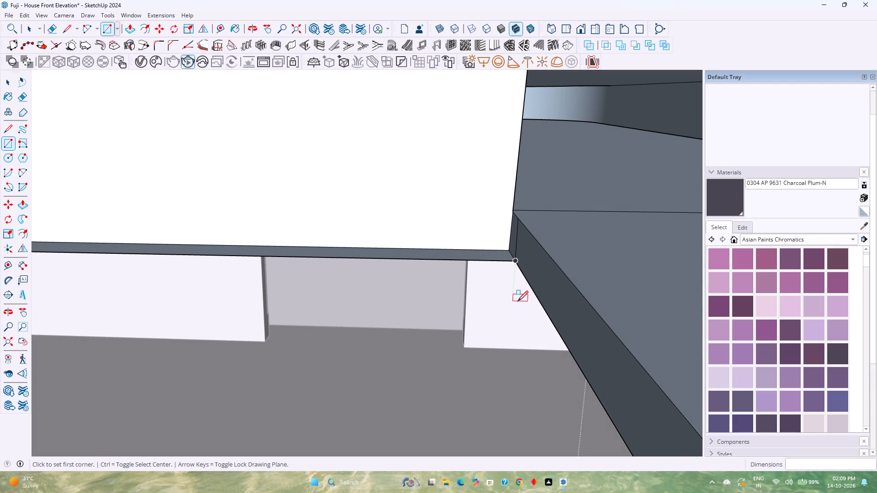
Draw a 12' 3" by 9" rectangle from the strip's inner bottom corner to the slab's far top corner, closing the open side.
click(517, 260)
scroll(415, 251, down, 5)
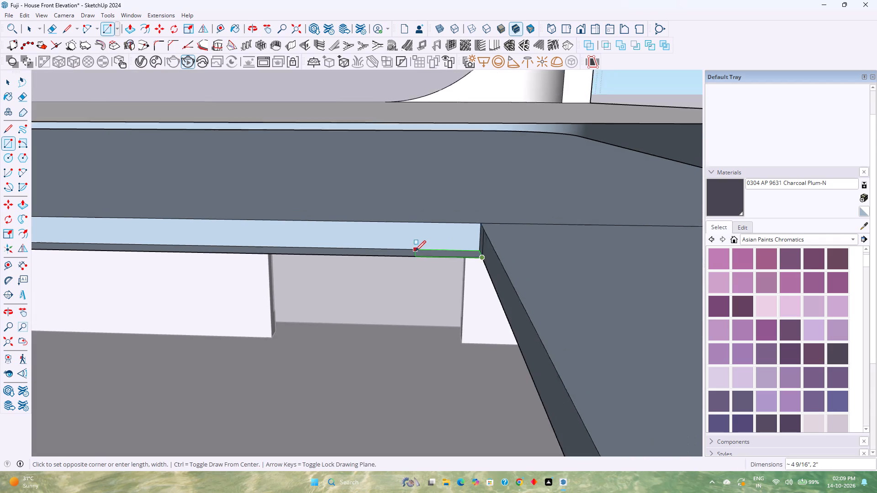
shift+middle_drag(415, 251, 639, 288)
scroll(486, 261, down, 9)
shift+middle_drag(473, 256, 699, 263)
shift+middle_drag(376, 242, 699, 258)
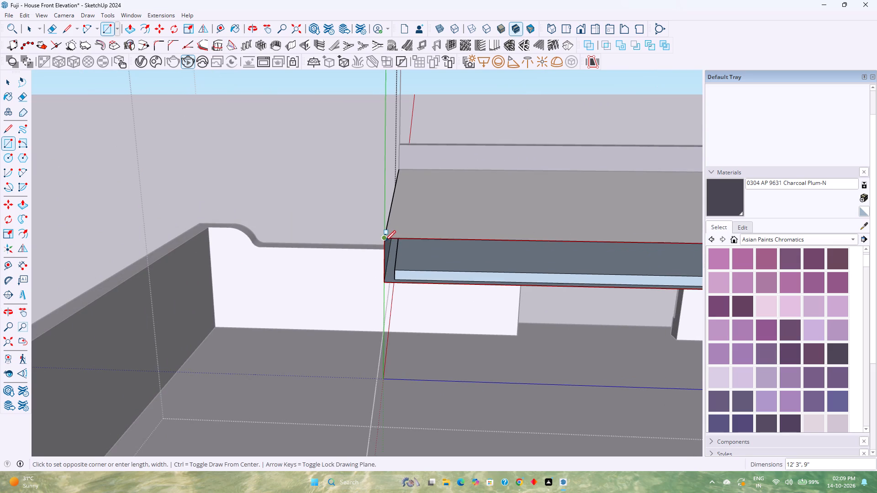
click(385, 241)
Draw a rectangle about 7 1/4" by 2' 7 3/8" on the slab's open side above the extended strip.
shift+middle_drag(449, 263, 122, 253)
scroll(157, 260, down, 4)
shift+middle_drag(333, 272, 15, 283)
click(292, 259)
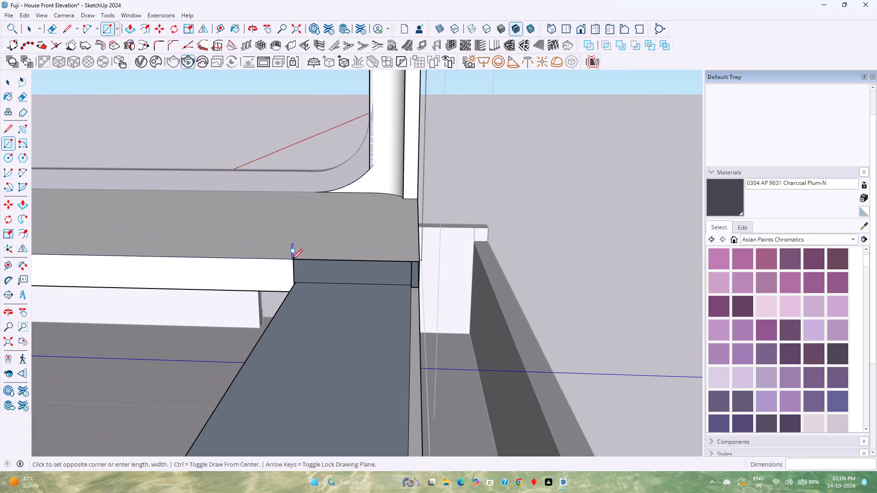
scroll(418, 293, up, 5)
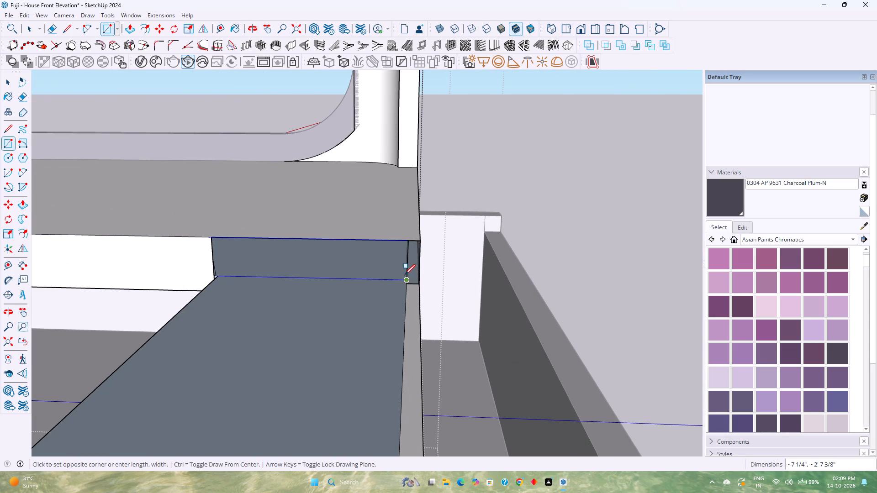
click(405, 276)
Draw a 2" by 7" rectangle over the remaining narrow opening at the slab's outer corner beside the strip's rim.
scroll(413, 289, up, 8)
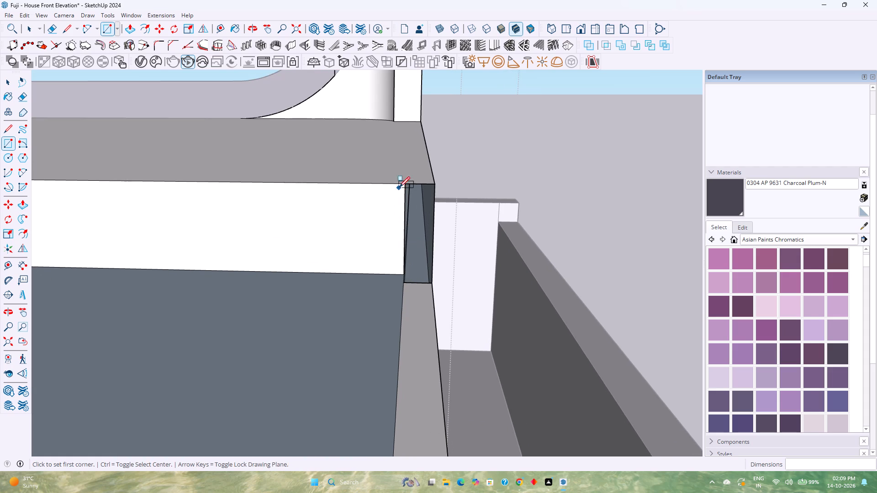
click(403, 182)
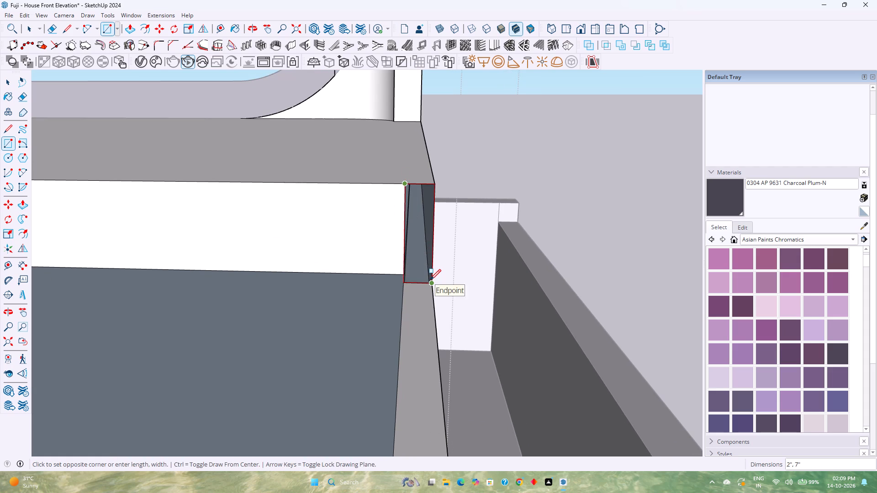
click(430, 280)
middle_drag(429, 280, 248, 267)
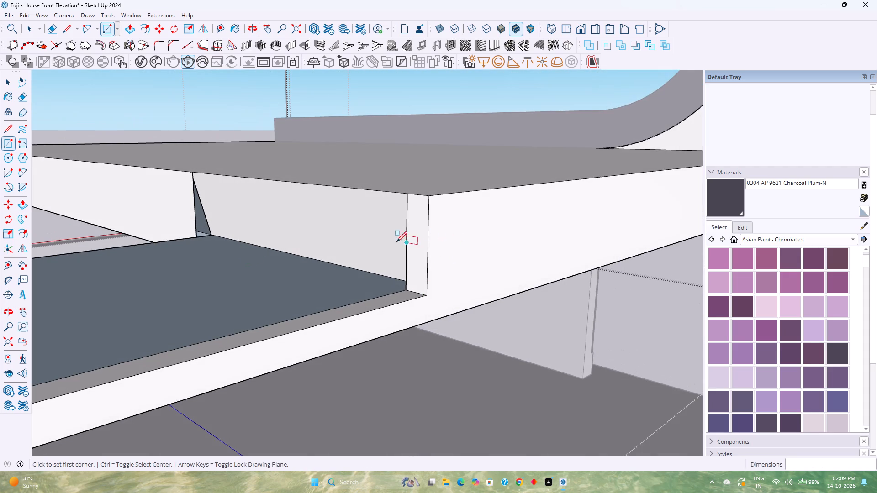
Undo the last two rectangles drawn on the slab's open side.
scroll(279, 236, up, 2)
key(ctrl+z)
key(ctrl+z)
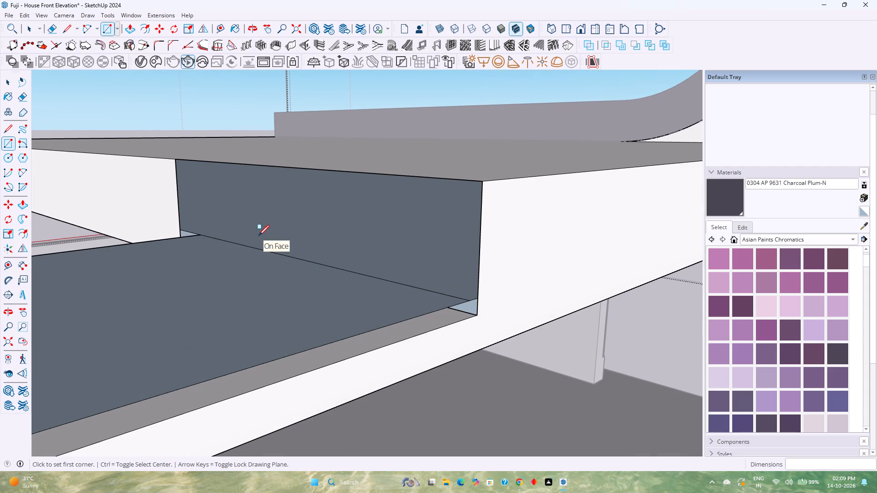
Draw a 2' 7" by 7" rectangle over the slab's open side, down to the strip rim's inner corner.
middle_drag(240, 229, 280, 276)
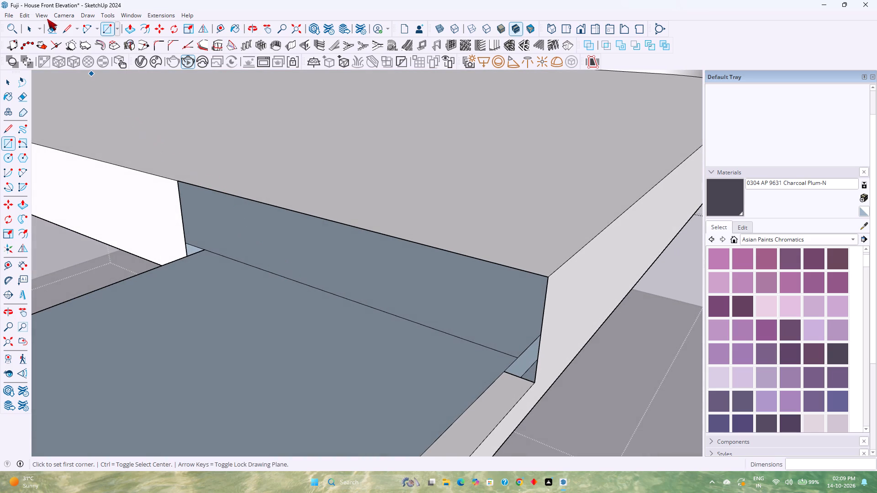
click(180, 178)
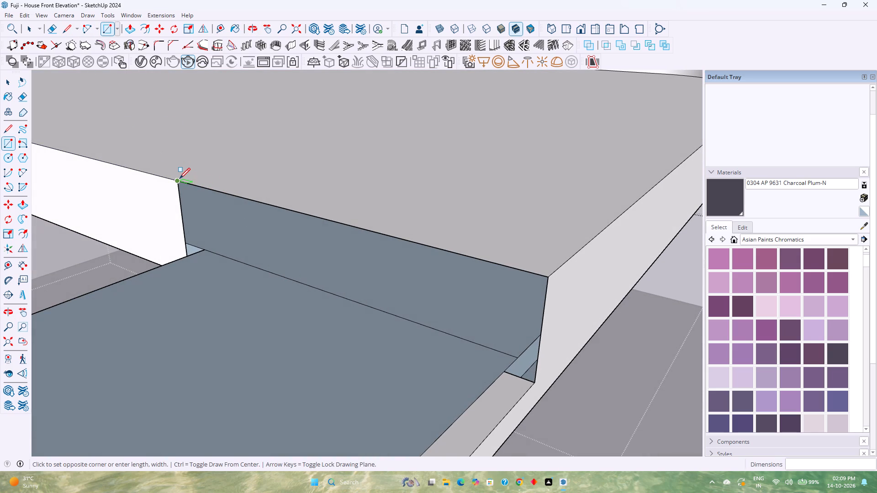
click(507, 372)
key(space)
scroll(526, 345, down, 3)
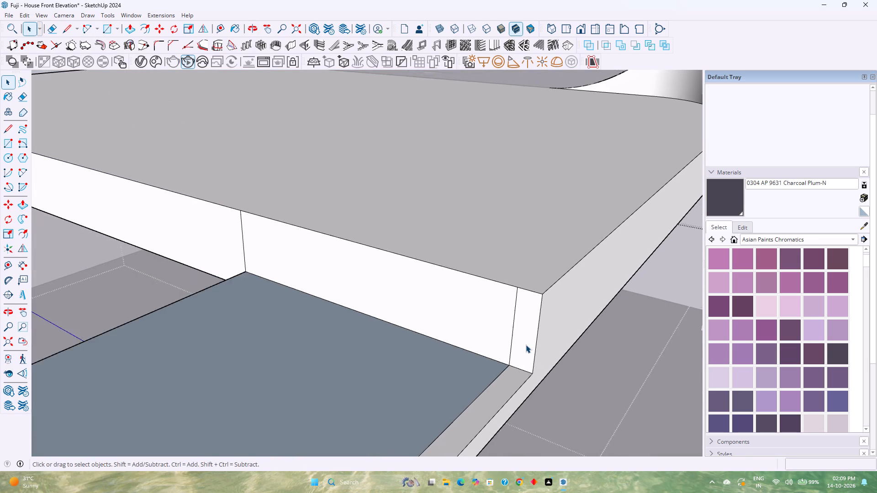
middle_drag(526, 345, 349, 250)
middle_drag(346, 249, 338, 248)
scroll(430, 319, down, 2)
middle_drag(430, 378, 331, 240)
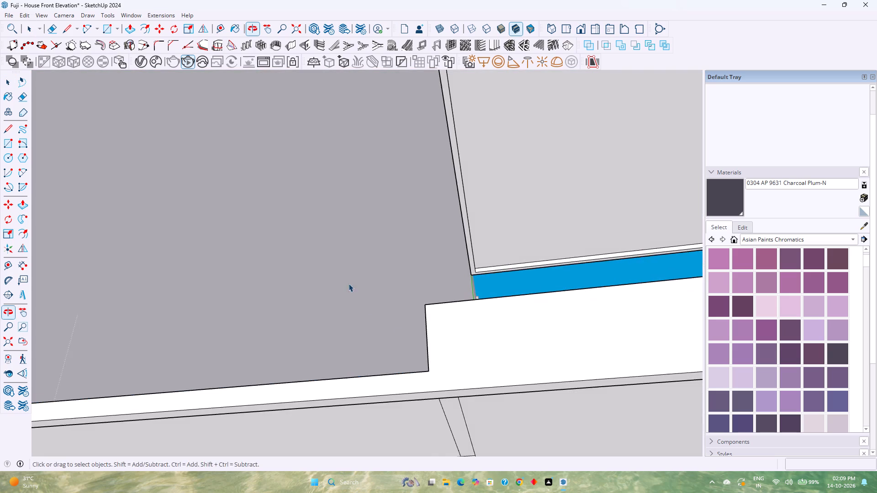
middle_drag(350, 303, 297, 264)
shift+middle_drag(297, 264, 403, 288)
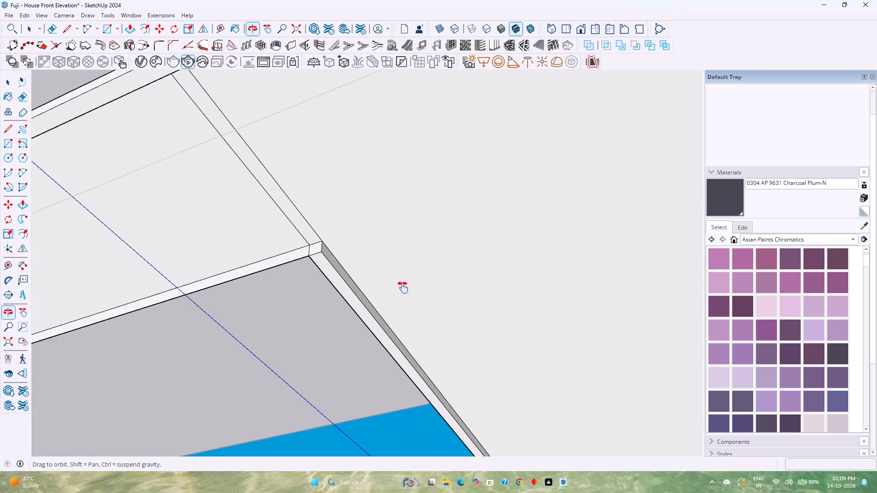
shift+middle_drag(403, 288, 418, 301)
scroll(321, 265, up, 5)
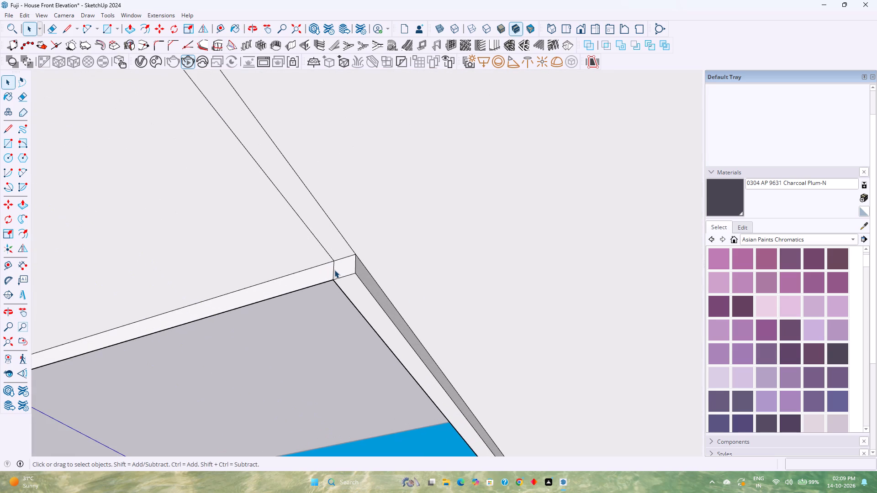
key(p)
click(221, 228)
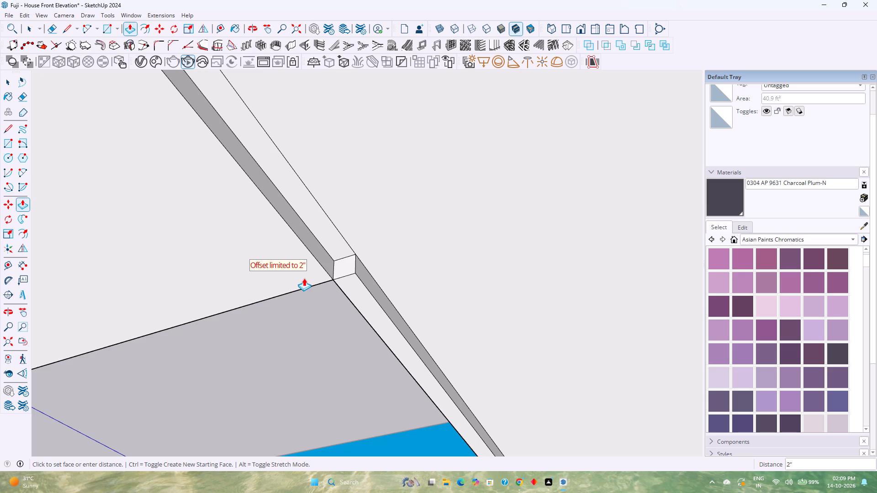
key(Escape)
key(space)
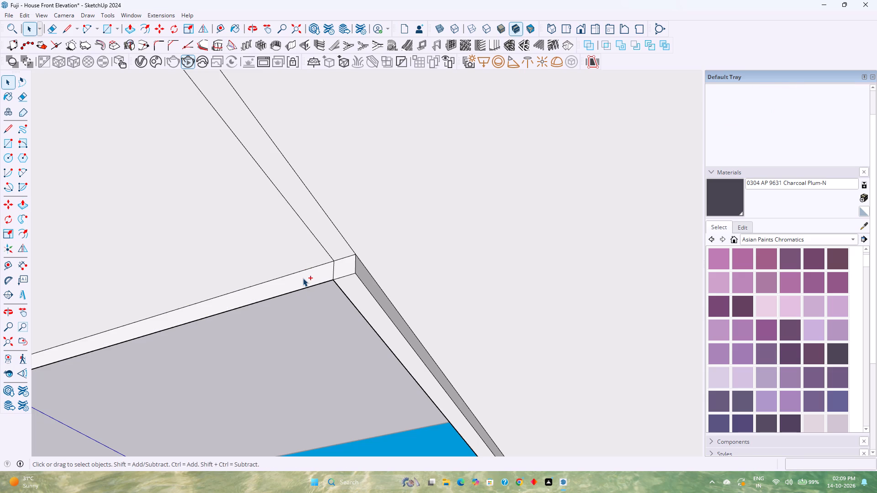
Undo the long run of recent slab edits, back to the plain slab without the extended strip and rim.
key(ctrl+z)
key(ctrl+z)
key(ctrl+z)
key(ctrl+z)
key(ctrl+z)
key(ctrl+z)
key(ctrl+z)
key(ctrl+z)
key(ctrl+z)
key(ctrl+z)
key(ctrl+z)
key(ctrl+z)
key(ctrl+z)
key(ctrl+z)
key(ctrl+z)
key(ctrl+z)
key(ctrl+z)
key(ctrl+z)
key(ctrl+z)
key(ctrl+z)
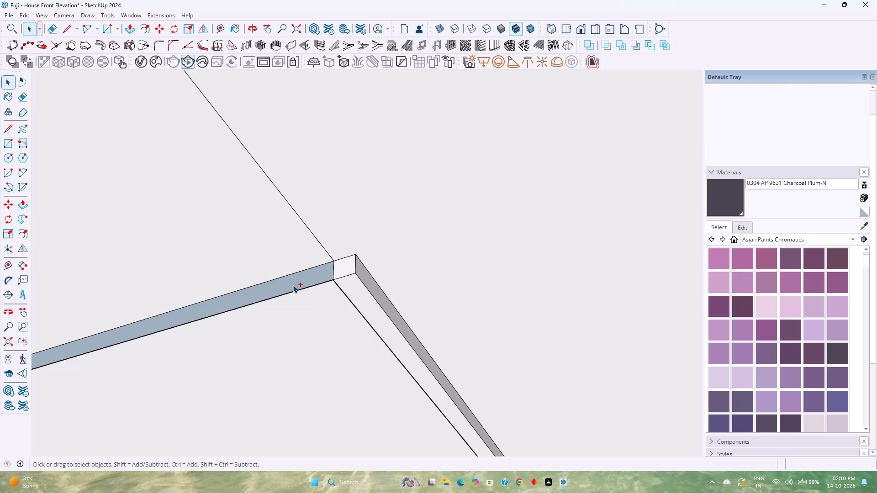
key(space)
key(ctrl+z)
key(ctrl+z)
key(ctrl+z)
key(ctrl+z)
key(ctrl+z)
key(ctrl+z)
key(ctrl+z)
key(ctrl+z)
key(ctrl+z)
key(ctrl+z)
key(ctrl+z)
key(ctrl+z)
key(ctrl+z)
key(ctrl+z)
key(ctrl+z)
key(ctrl+z)
key(ctrl+z)
key(ctrl+z)
key(ctrl+z)
key(ctrl+z)
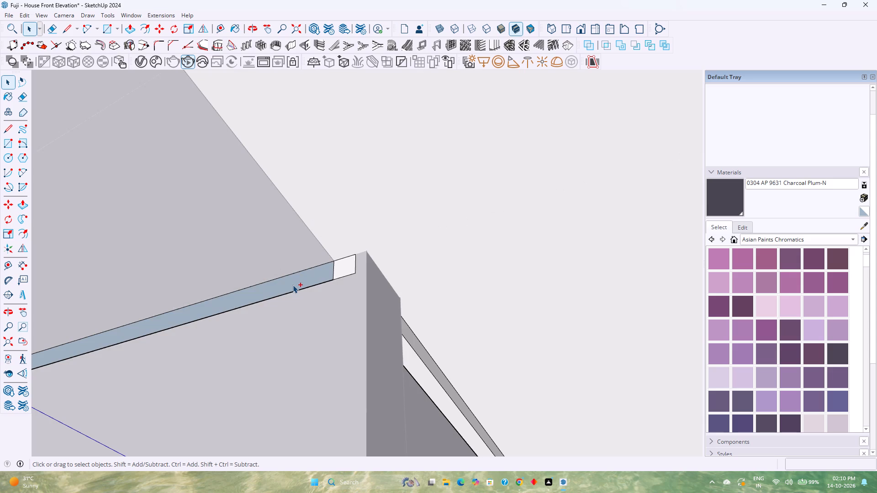
Examine the plain slab's underside and the end where it meets the adjoining balcony floor of the main building group.
scroll(293, 285, down, 13)
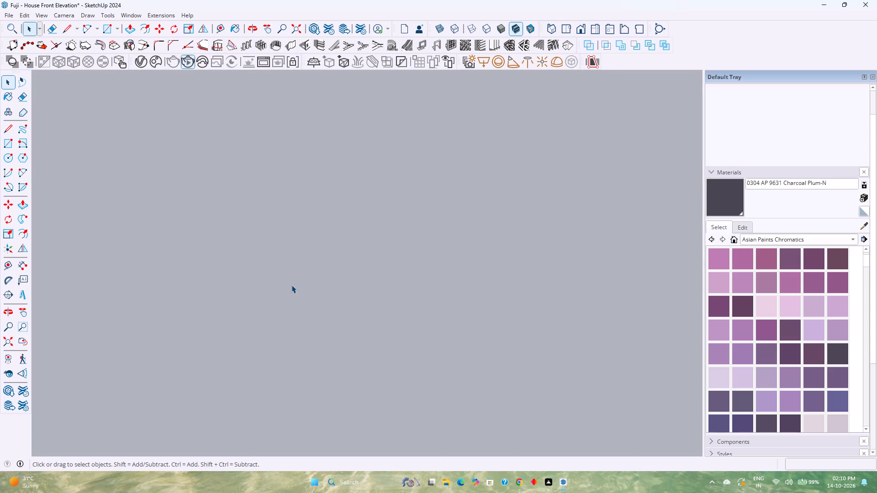
click(12, 336)
middle_drag(373, 258, 343, 322)
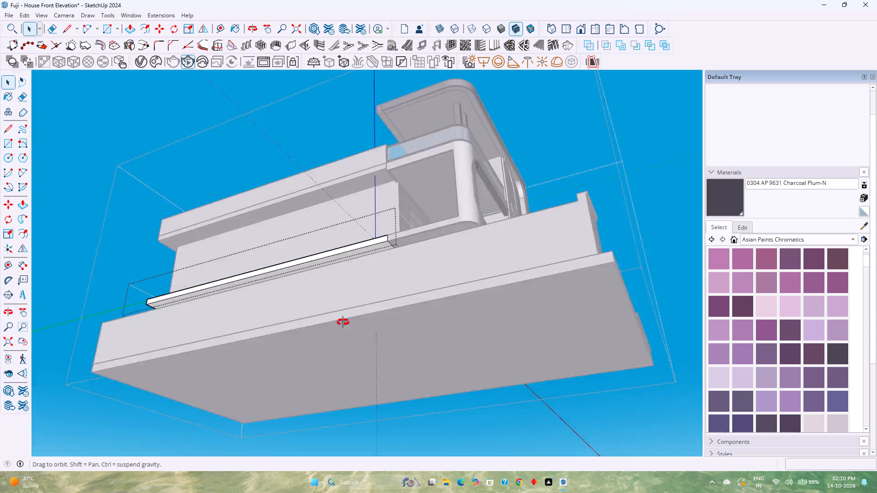
middle_drag(343, 322, 251, 386)
scroll(365, 297, up, 7)
middle_drag(296, 279, 298, 279)
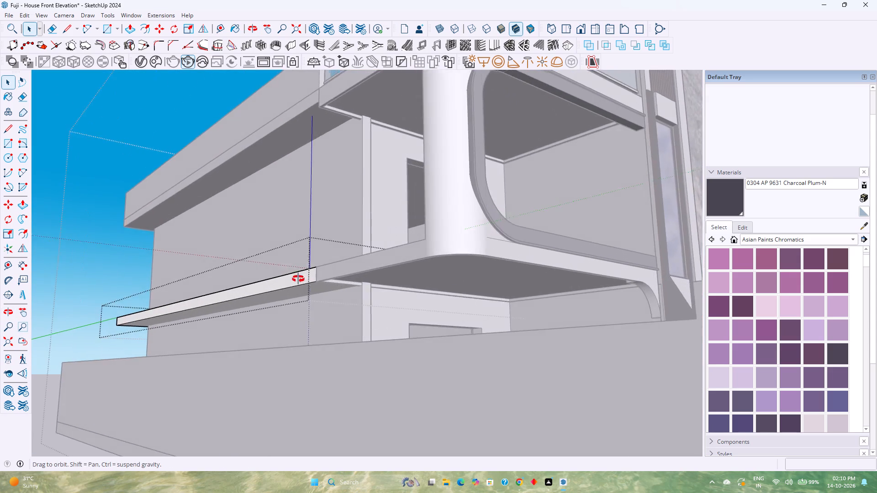
middle_drag(298, 279, 423, 296)
scroll(508, 346, up, 5)
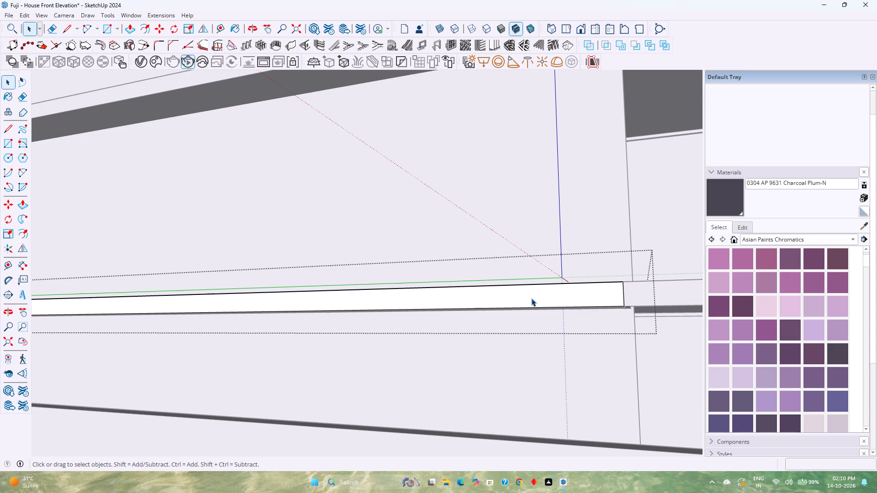
scroll(534, 297, up, 1)
shift+middle_drag(534, 297, 353, 320)
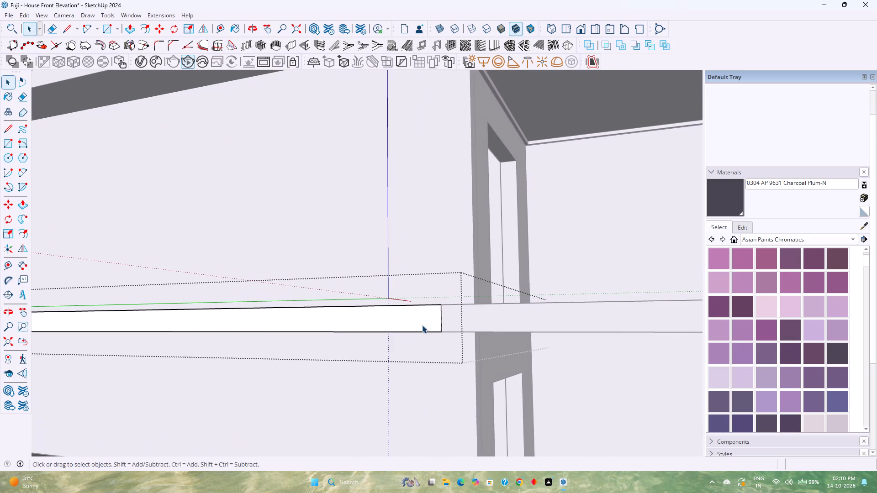
middle_drag(423, 325, 461, 301)
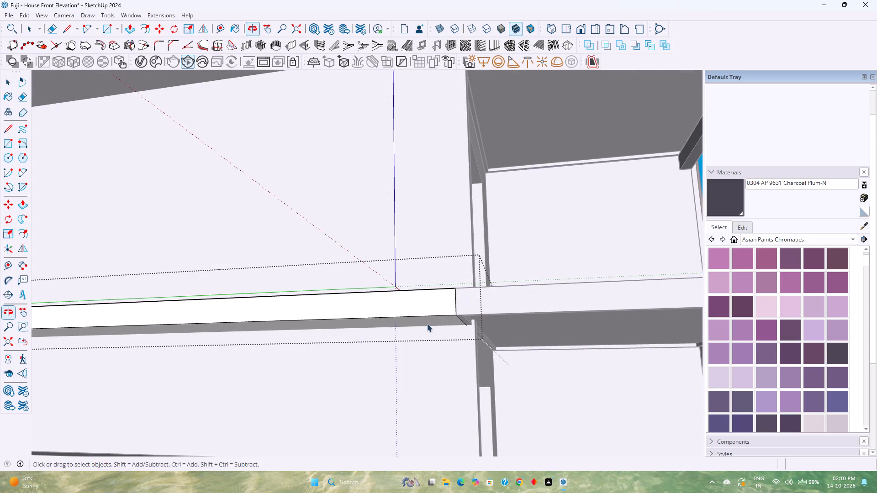
scroll(461, 309, up, 8)
middle_drag(460, 328, 294, 298)
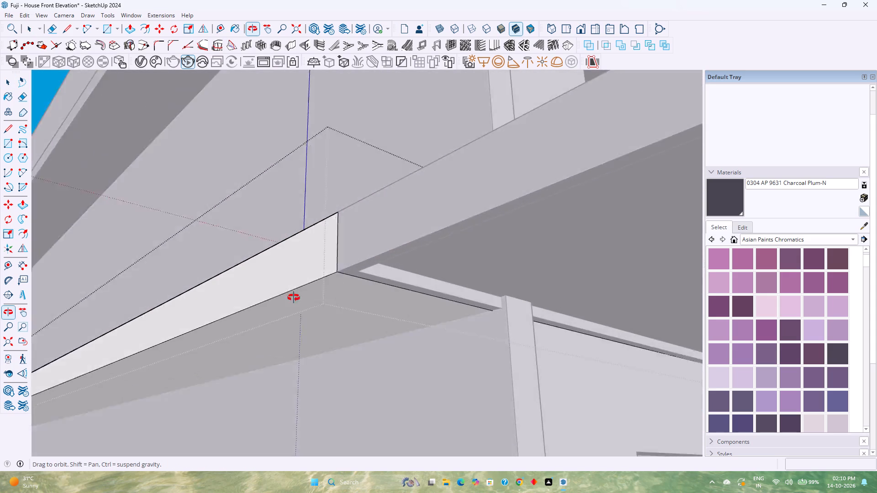
middle_drag(294, 298, 501, 282)
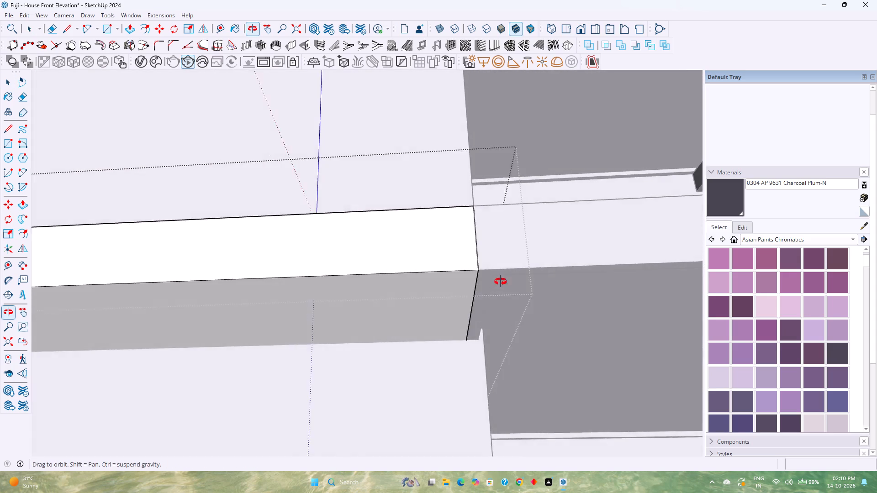
middle_drag(501, 282, 512, 395)
middle_drag(495, 405, 471, 419)
middle_click(460, 429)
middle_click(457, 431)
middle_click(454, 431)
middle_drag(452, 430, 486, 311)
scroll(491, 326, down, 5)
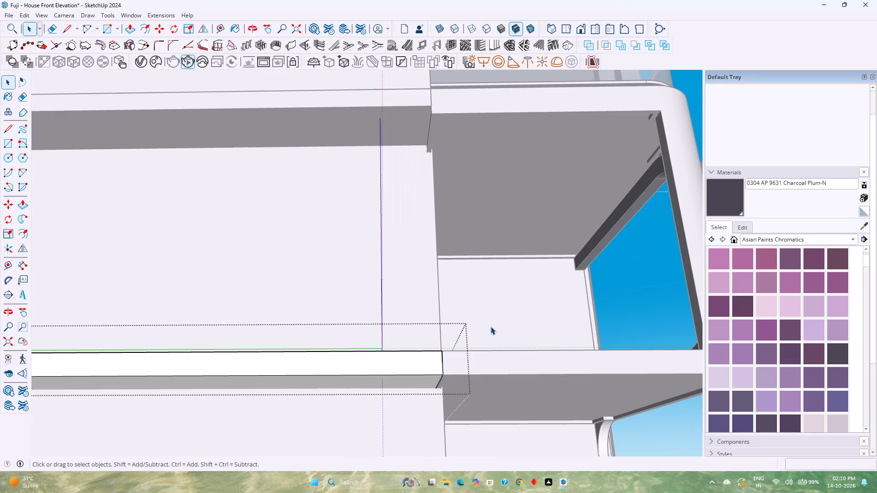
scroll(437, 385, up, 8)
middle_drag(437, 387, 420, 338)
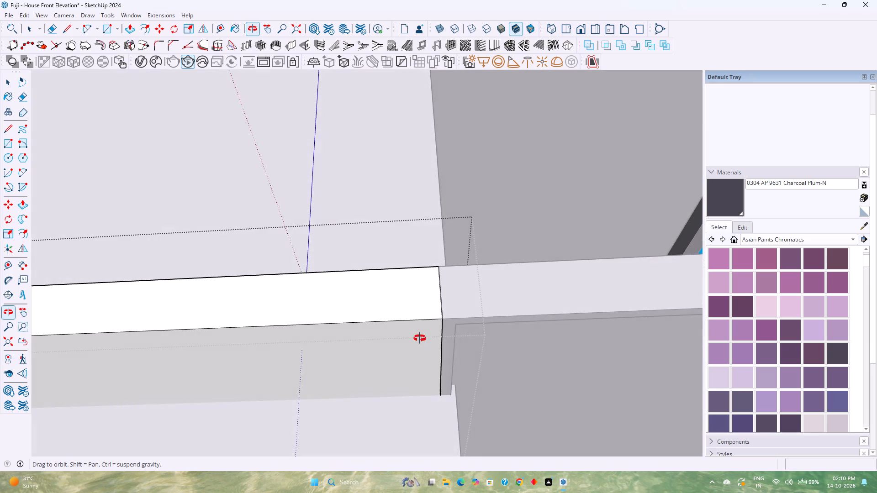
middle_drag(420, 338, 399, 344)
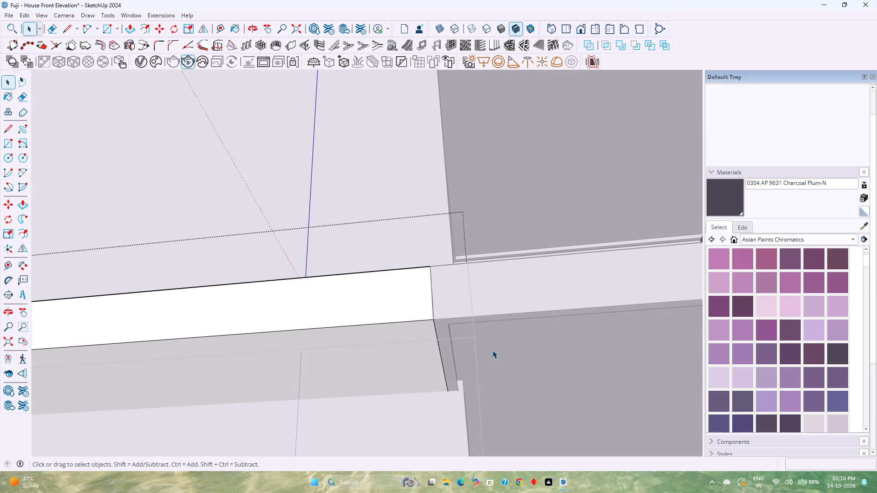
key(Escape)
click(449, 357)
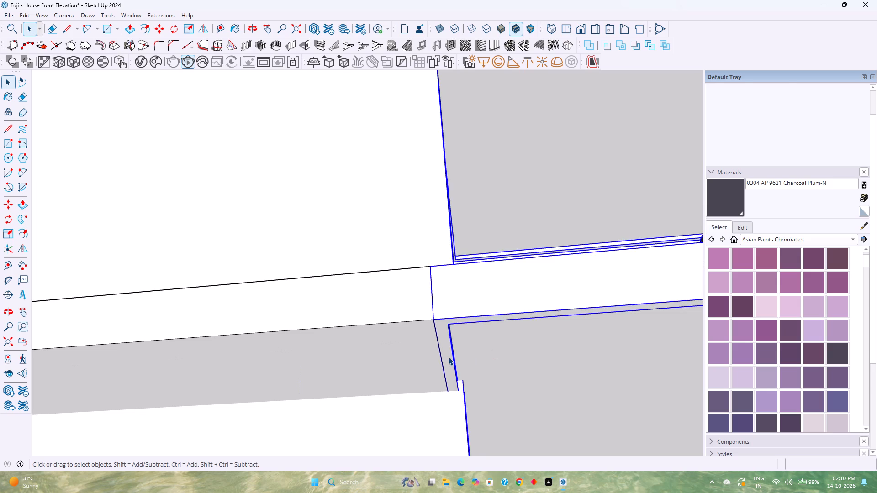
scroll(449, 357, up, 3)
double_click(449, 357)
middle_drag(449, 357, 515, 438)
middle_click(515, 438)
key(Escape)
scroll(386, 355, down, 8)
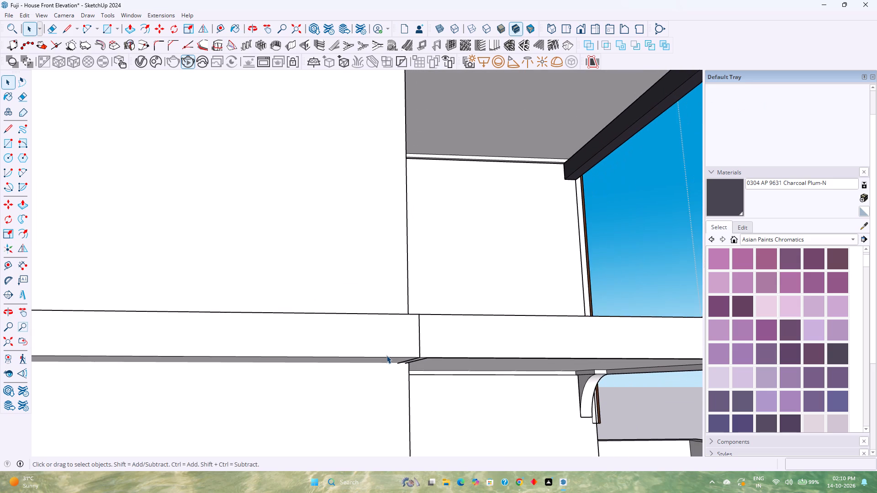
Open the slab group and push its underside face up 2" with Push/Pull.
middle_drag(388, 376, 372, 315)
click(372, 330)
double_click(373, 345)
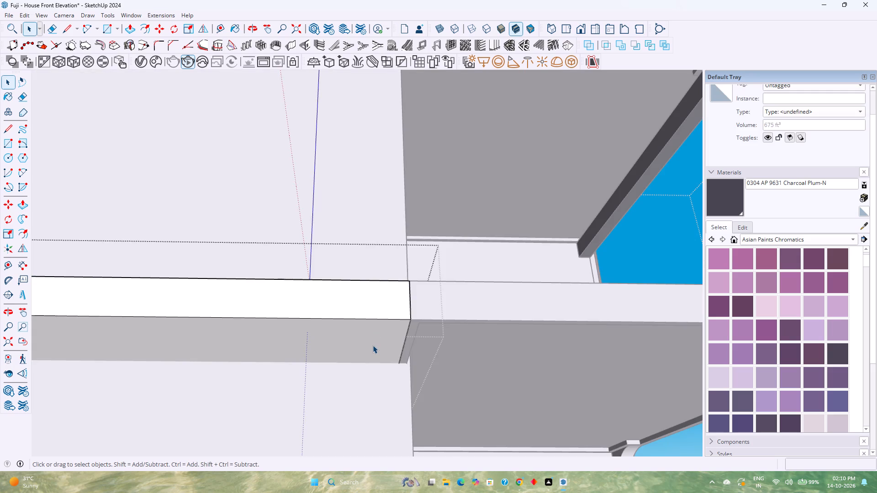
scroll(373, 345, up, 3)
key(p)
click(373, 345)
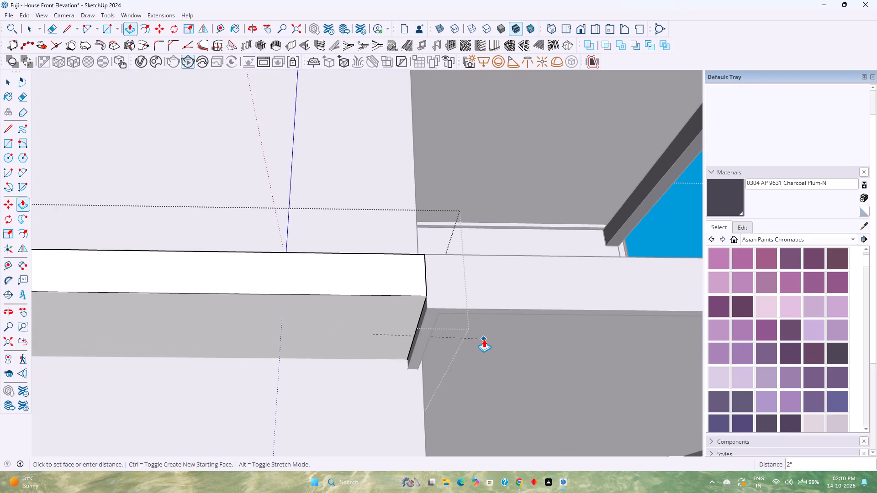
click(485, 339)
double_click(363, 336)
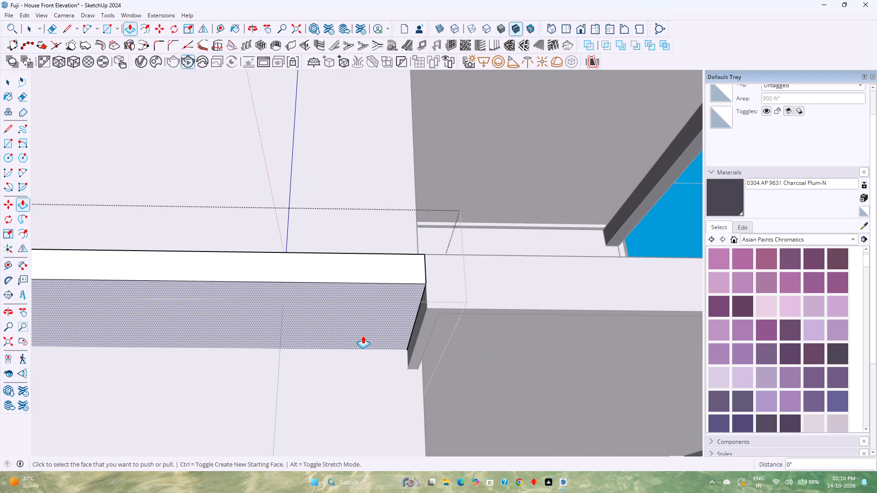
key(ctrl+z)
Push the slab's underside face up a further 1" and leave the slab group.
click(389, 315)
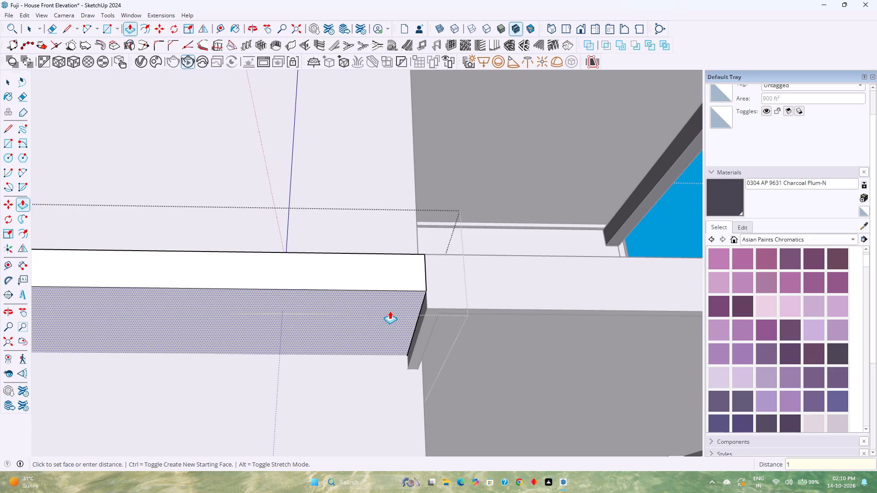
key(1)
key(Return)
key(space)
middle_drag(423, 317, 500, 368)
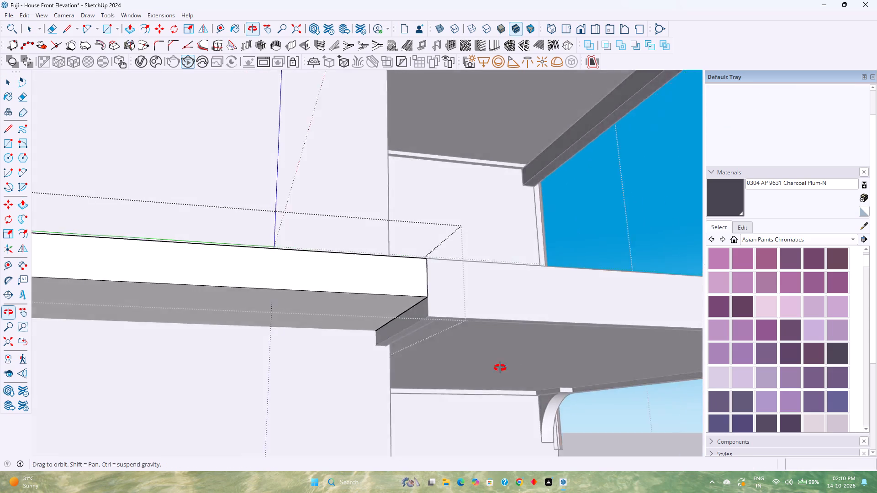
middle_drag(500, 368, 550, 393)
scroll(403, 334, up, 3)
middle_drag(403, 334, 358, 334)
scroll(358, 334, down, 4)
key(Escape)
Select the main building group, invert the selection, and hide all the other objects, including the slab.
scroll(358, 334, down, 2)
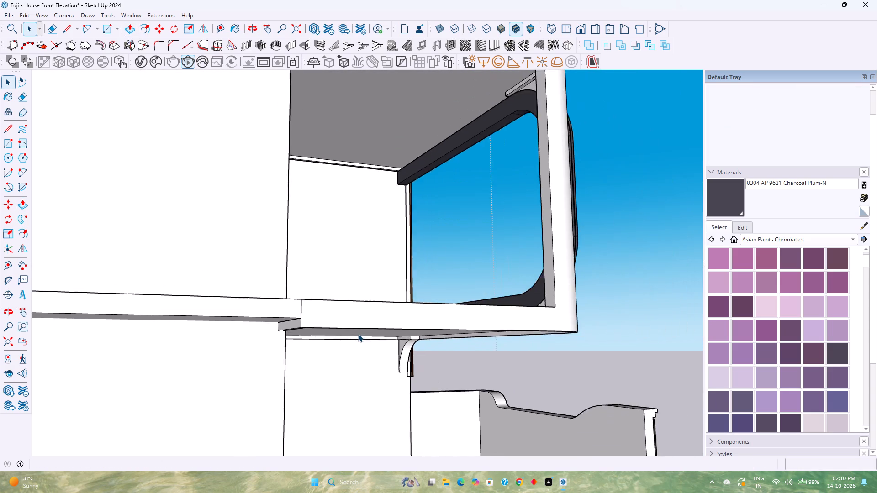
scroll(358, 334, down, 2)
click(274, 306)
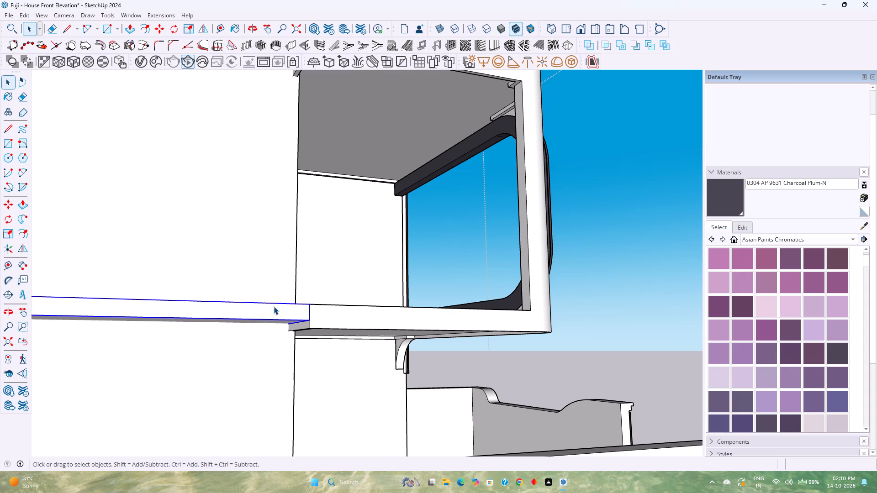
click(322, 320)
right_click(322, 320)
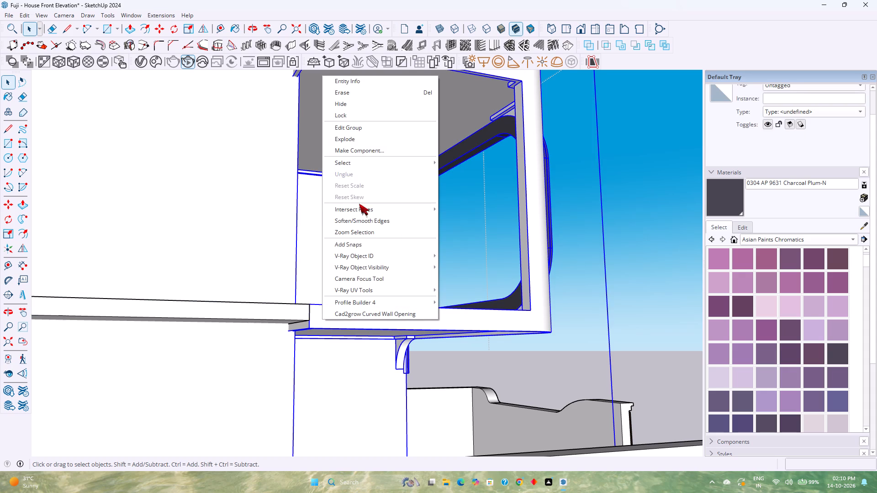
click(468, 174)
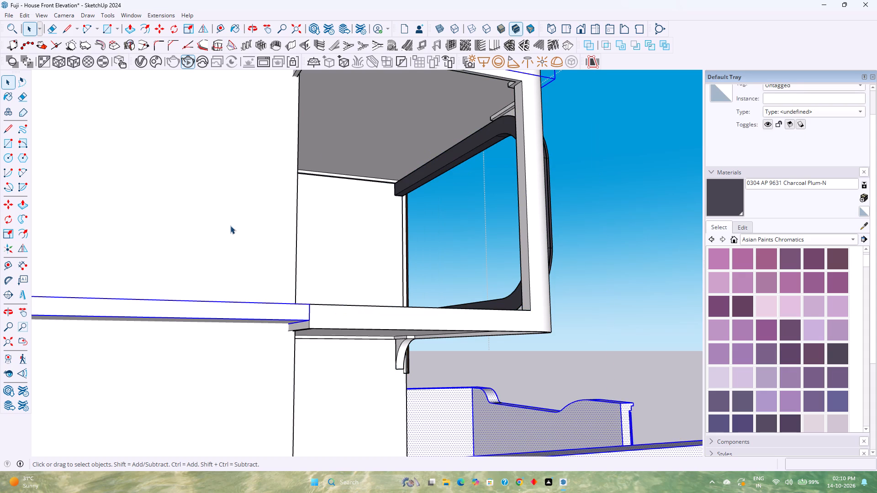
right_click(219, 307)
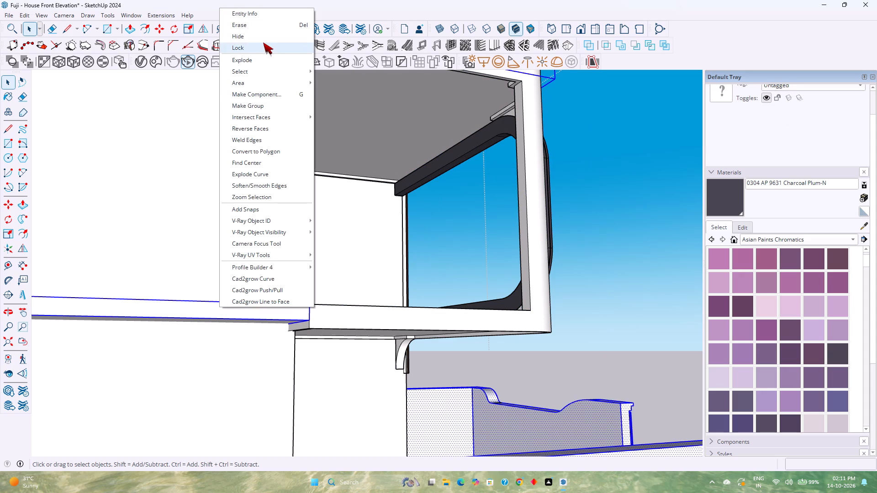
click(263, 41)
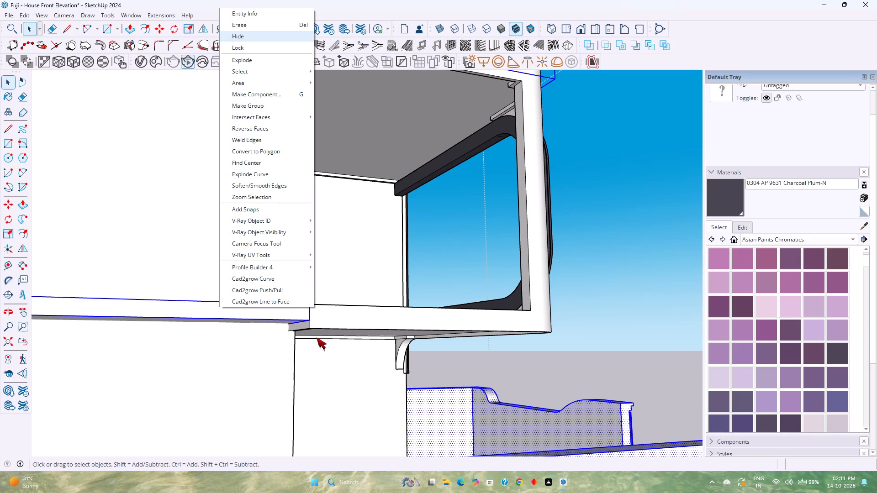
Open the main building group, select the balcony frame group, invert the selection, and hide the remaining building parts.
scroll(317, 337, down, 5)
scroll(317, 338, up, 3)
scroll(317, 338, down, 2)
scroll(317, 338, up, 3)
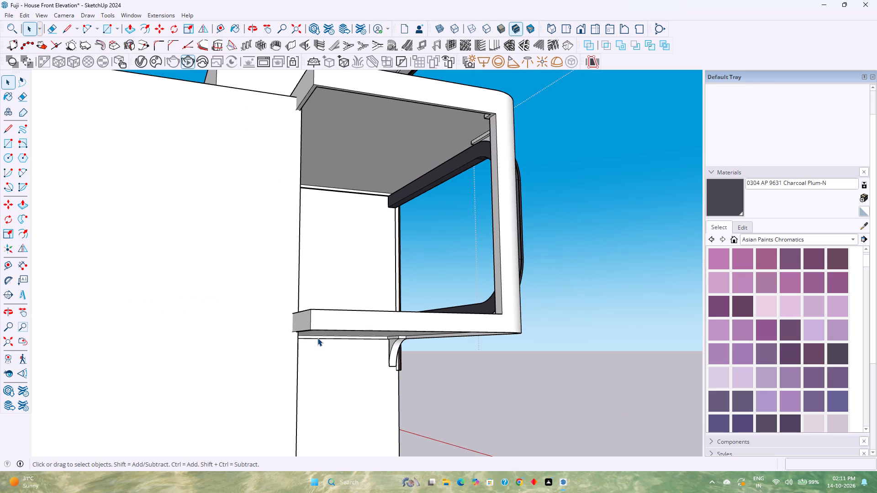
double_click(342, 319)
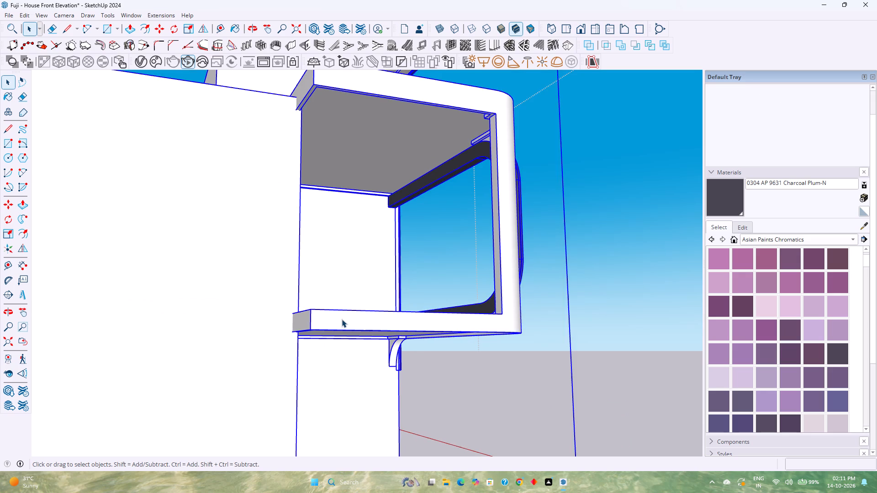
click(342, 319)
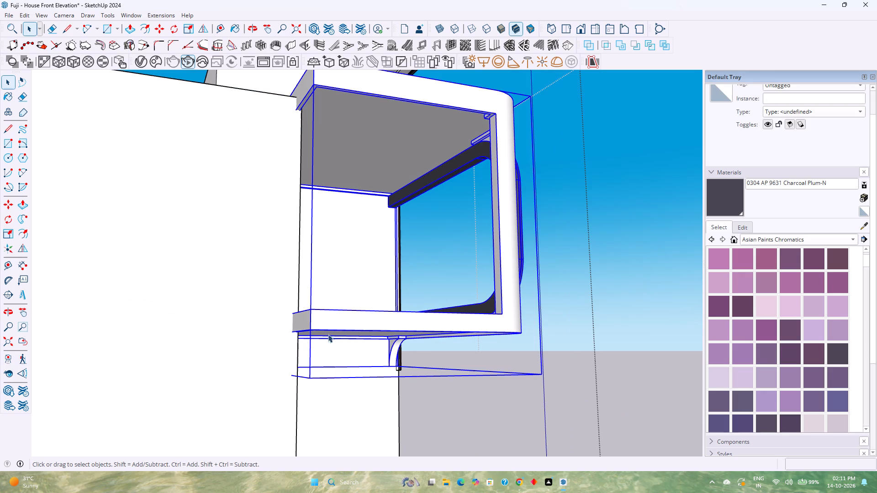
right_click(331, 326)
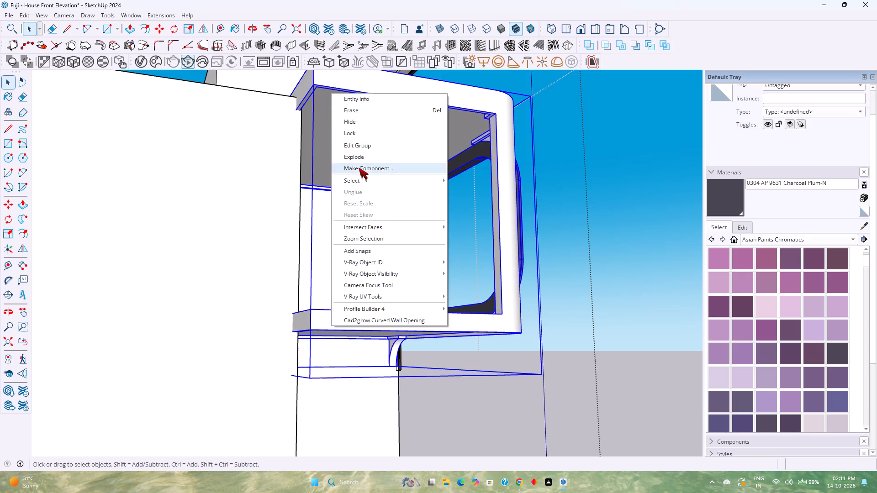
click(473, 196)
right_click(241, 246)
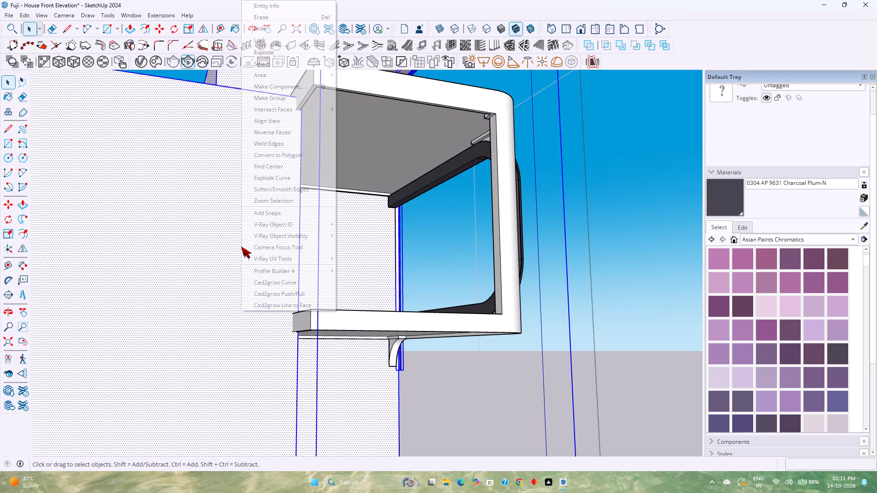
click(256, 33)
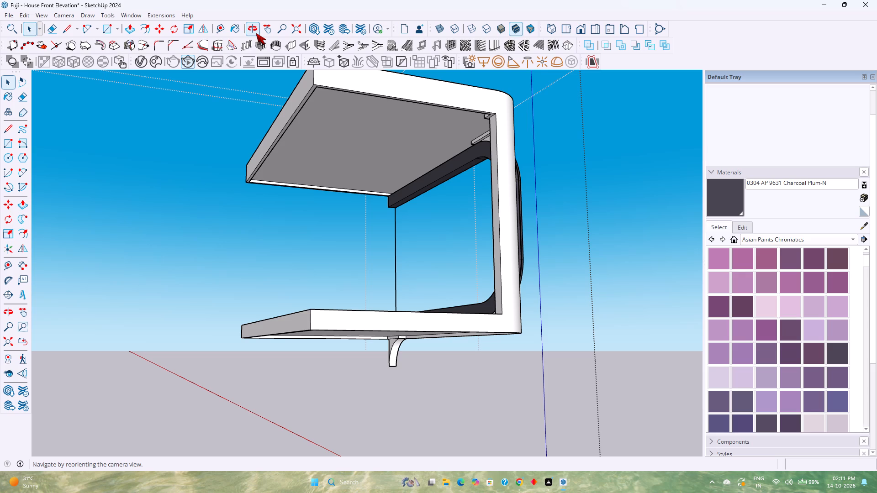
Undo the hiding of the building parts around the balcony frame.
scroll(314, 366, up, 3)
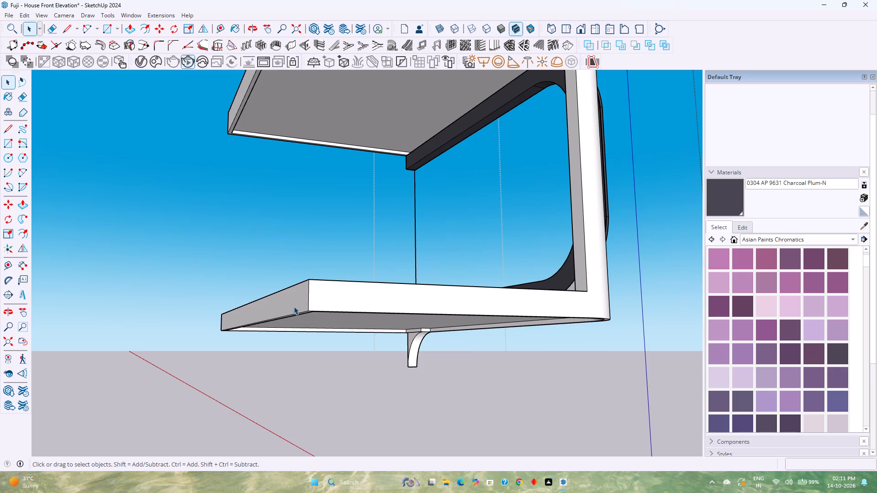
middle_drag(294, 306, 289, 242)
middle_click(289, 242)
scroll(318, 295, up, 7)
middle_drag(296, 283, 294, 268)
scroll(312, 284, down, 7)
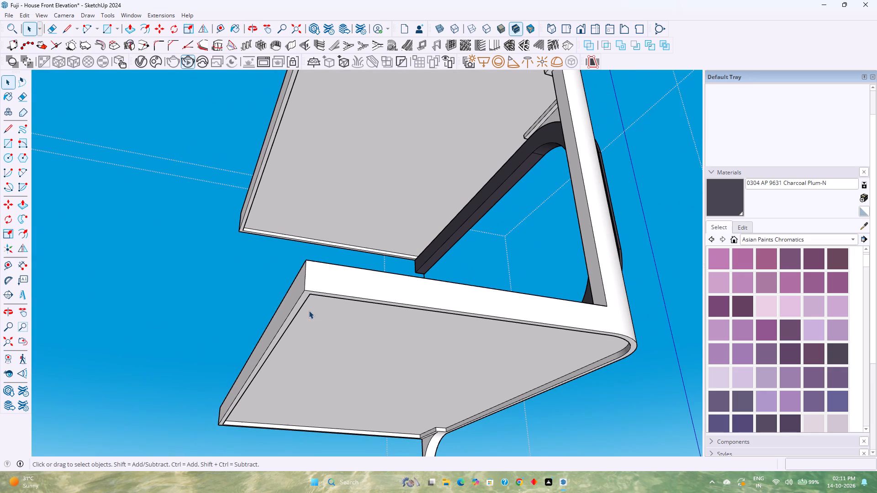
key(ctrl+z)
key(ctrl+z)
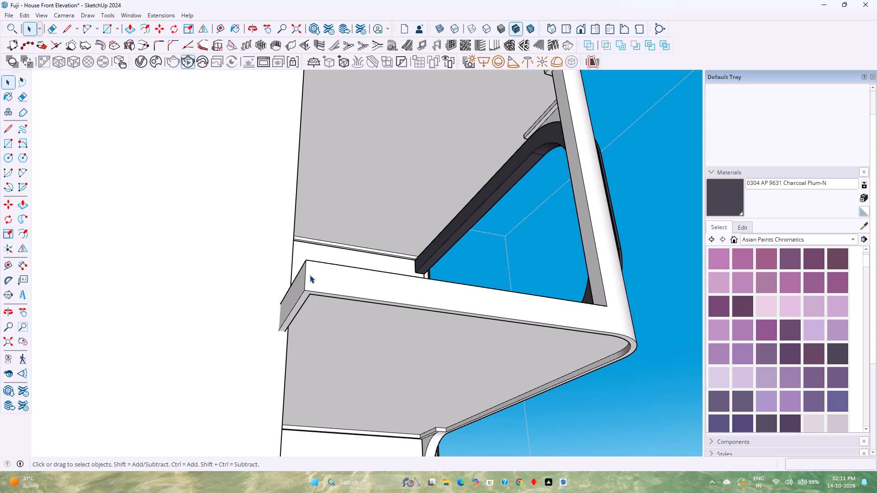
Inside the nested balcony frame group, draw a 2" line upward from the slab end face's bottom edge at the wall, and leave that group.
double_click(291, 305)
scroll(291, 305, up, 2)
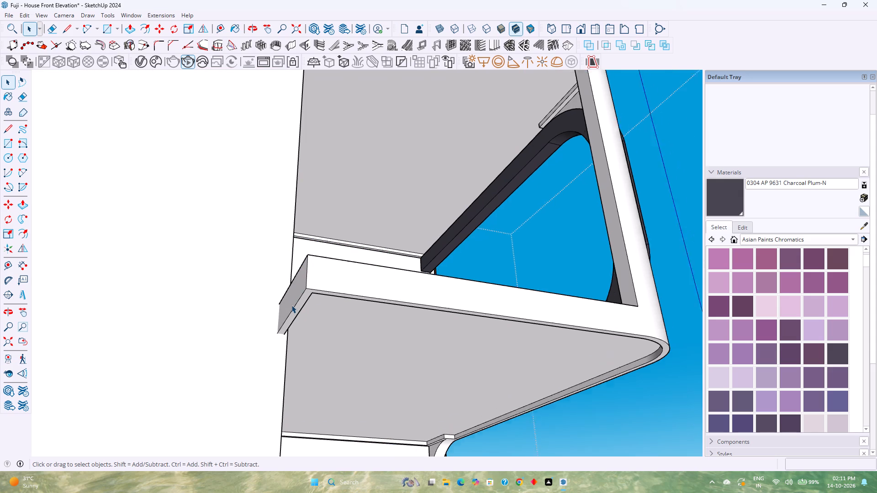
scroll(291, 305, up, 2)
click(297, 301)
double_click(297, 301)
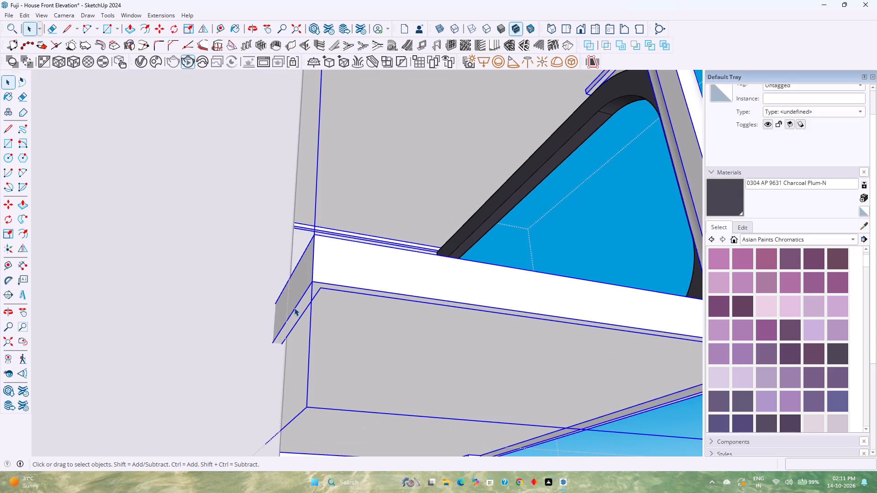
click(294, 308)
click(294, 308)
middle_drag(294, 308, 318, 379)
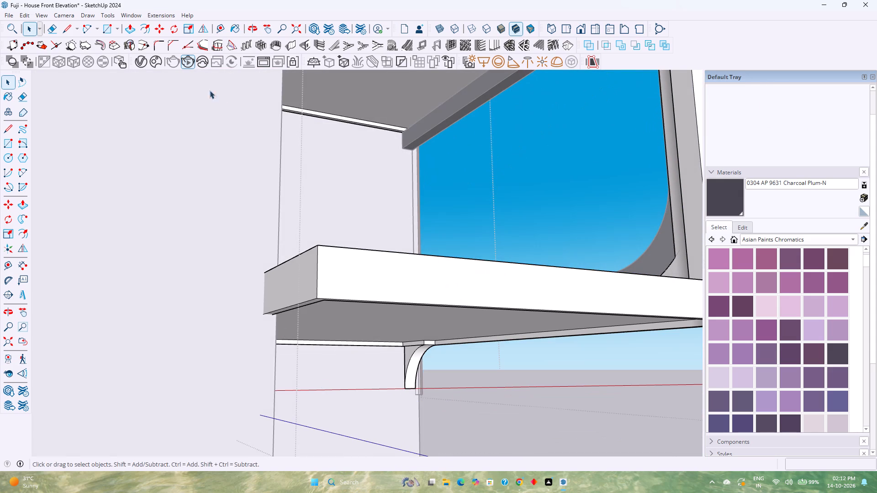
click(67, 31)
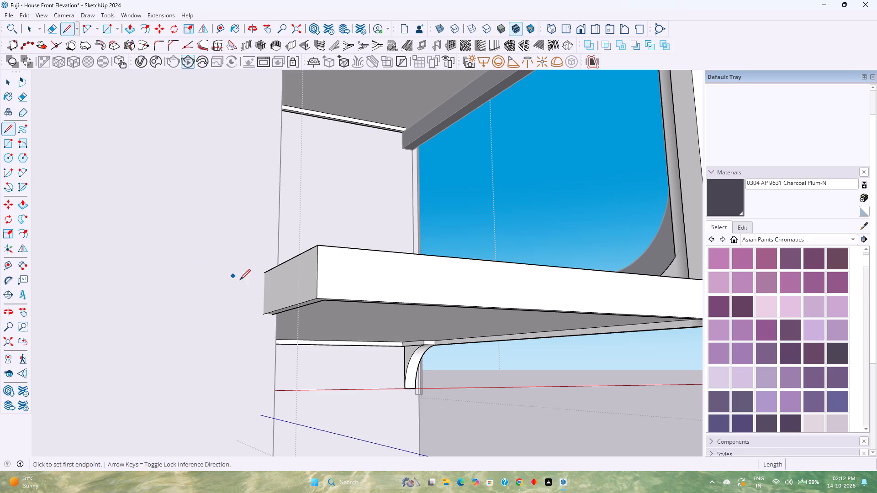
scroll(264, 315, up, 7)
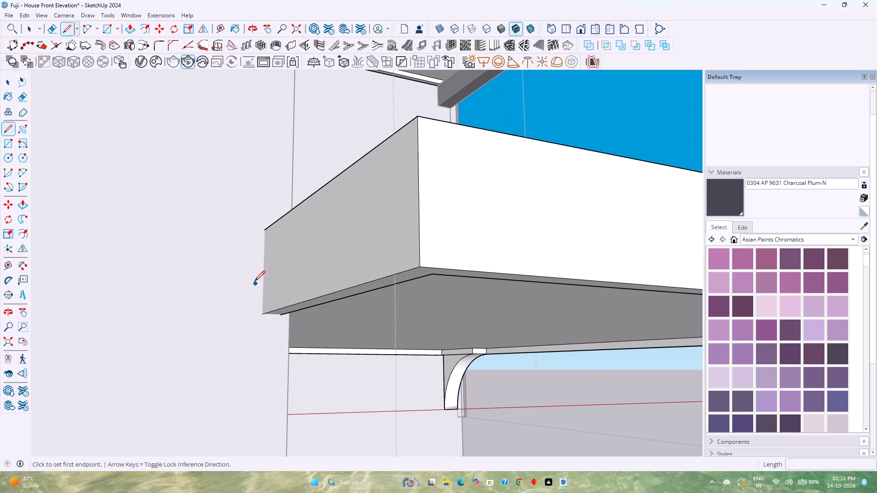
click(262, 313)
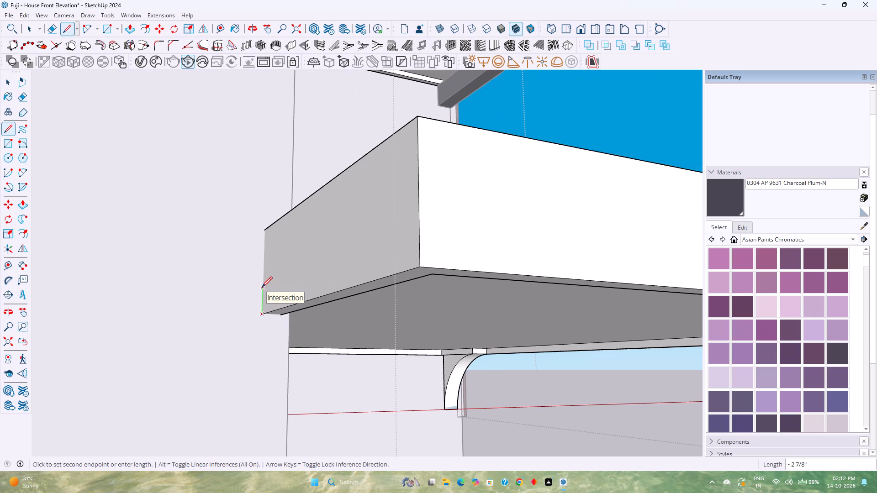
key(2)
key(Return)
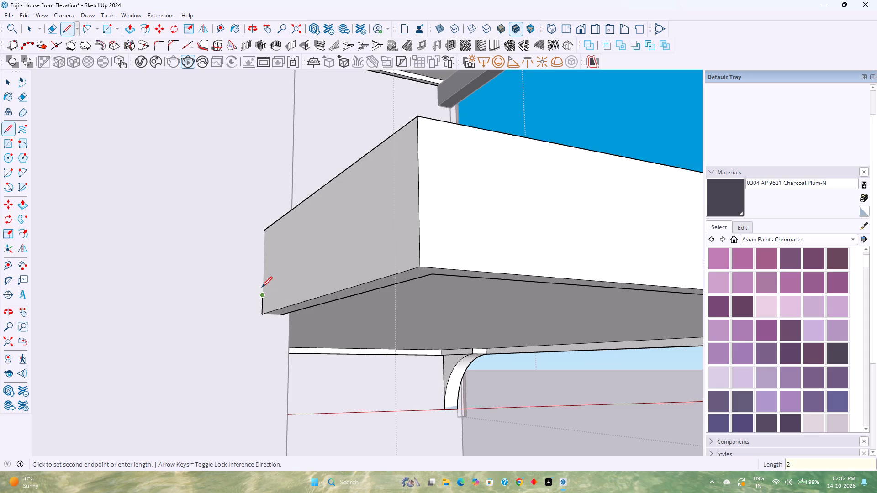
key(space)
scroll(301, 278, down, 2)
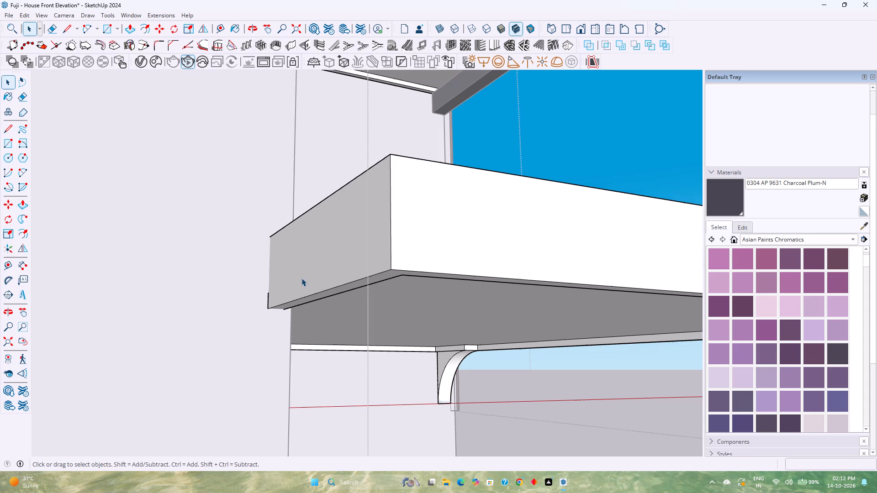
scroll(301, 278, down, 2)
scroll(344, 293, down, 1)
middle_drag(349, 305, 296, 264)
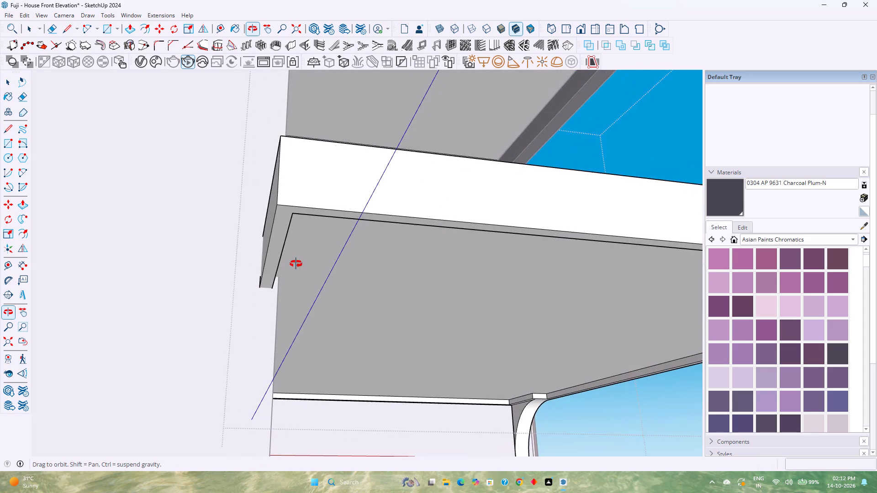
middle_drag(296, 264, 339, 299)
scroll(249, 288, down, 5)
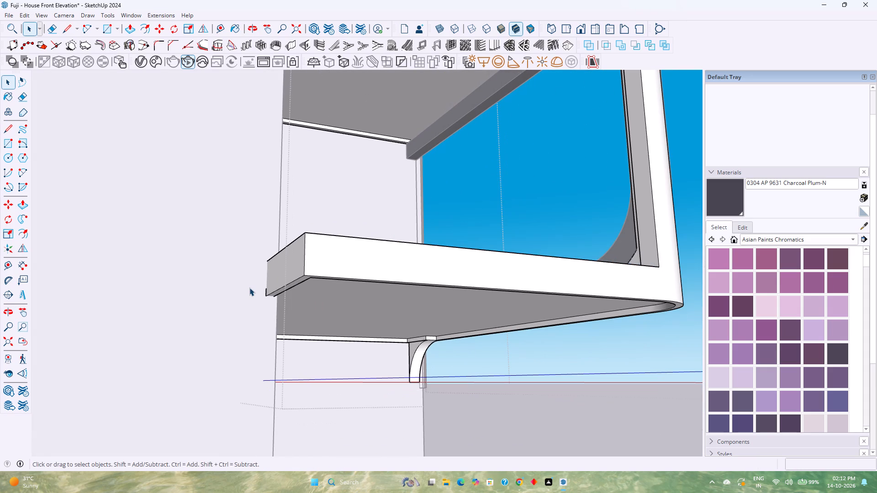
key(Escape)
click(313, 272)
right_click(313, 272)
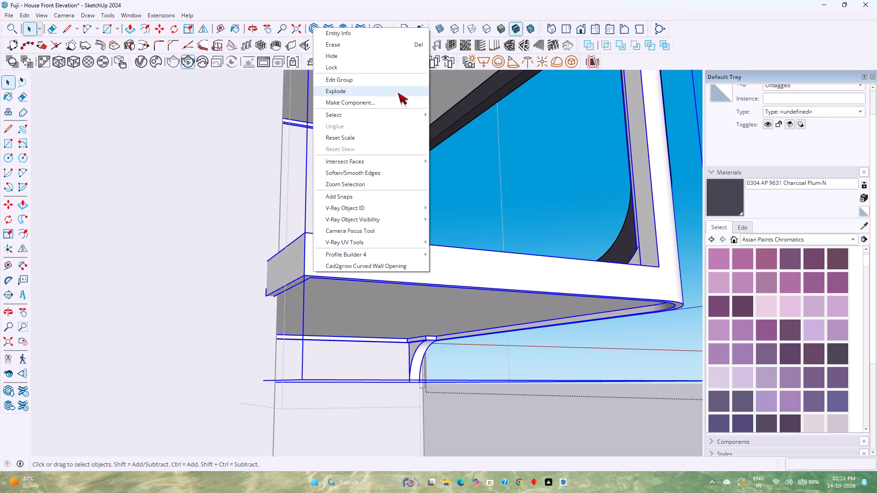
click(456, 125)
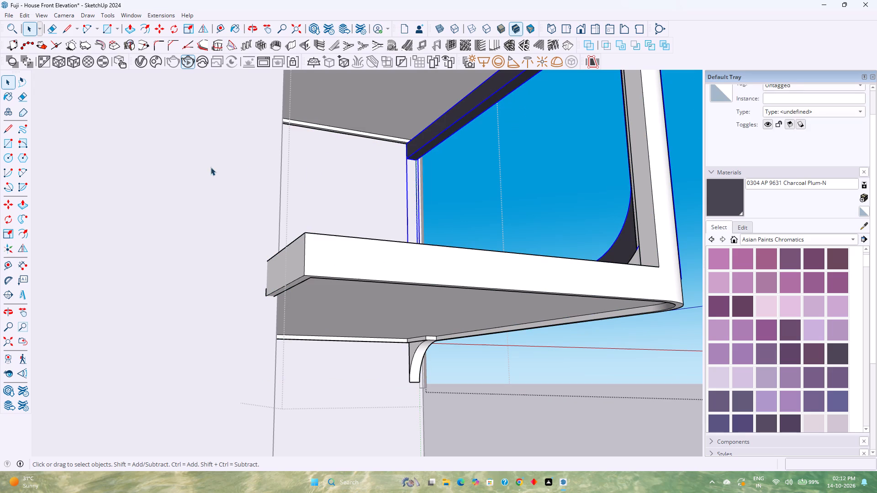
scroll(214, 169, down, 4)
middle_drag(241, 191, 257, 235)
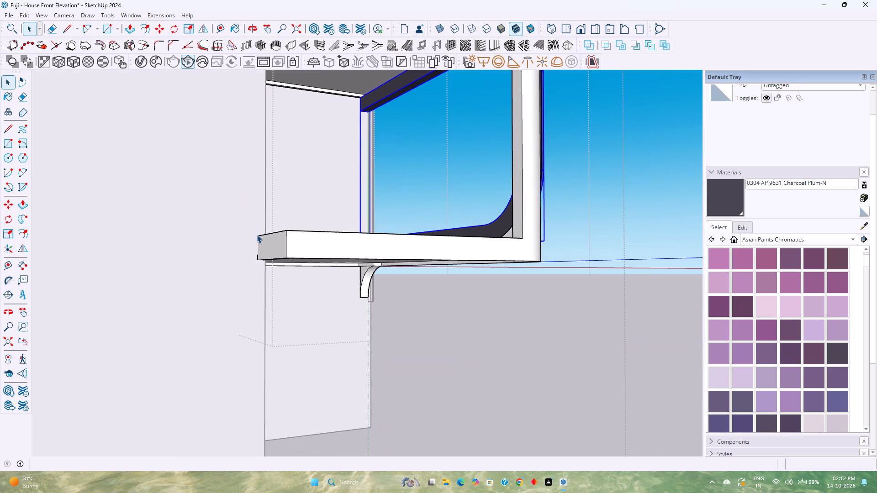
Isolate the balcony frame group by inverting its selection and hiding the rest of the building, and open the group for editing.
key(Escape)
click(295, 238)
right_click(295, 238)
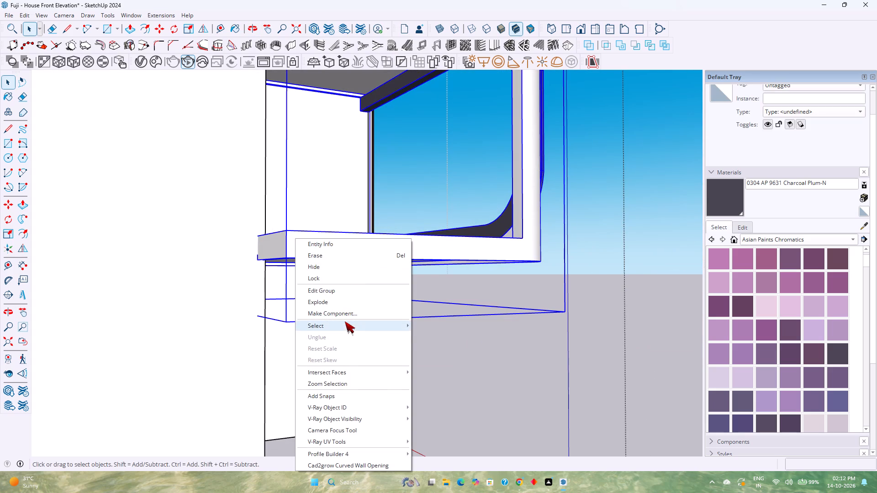
click(345, 321)
click(424, 333)
right_click(204, 257)
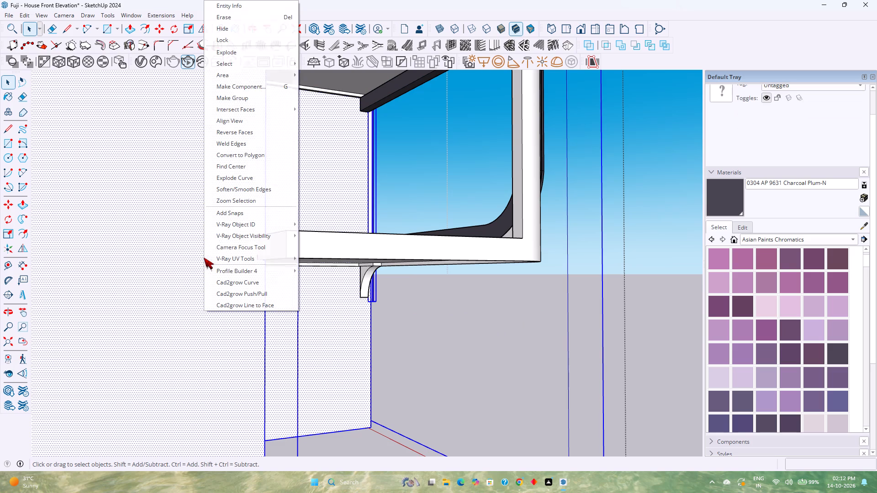
click(269, 31)
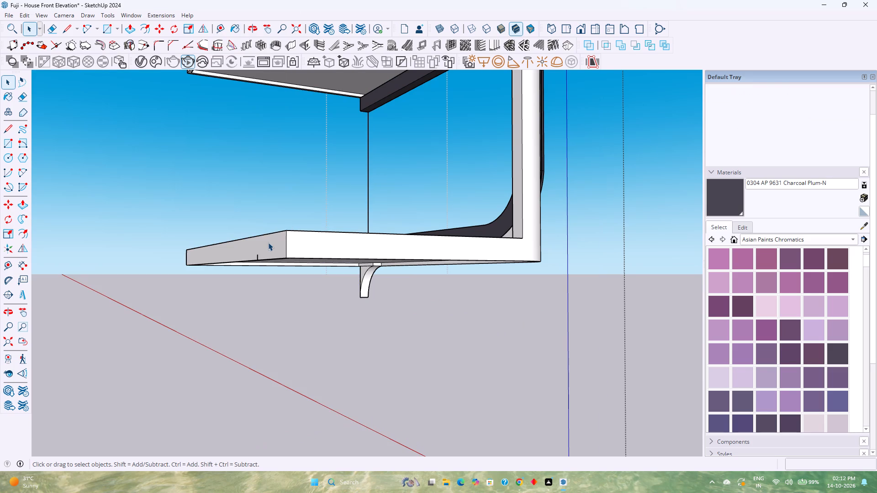
double_click(272, 252)
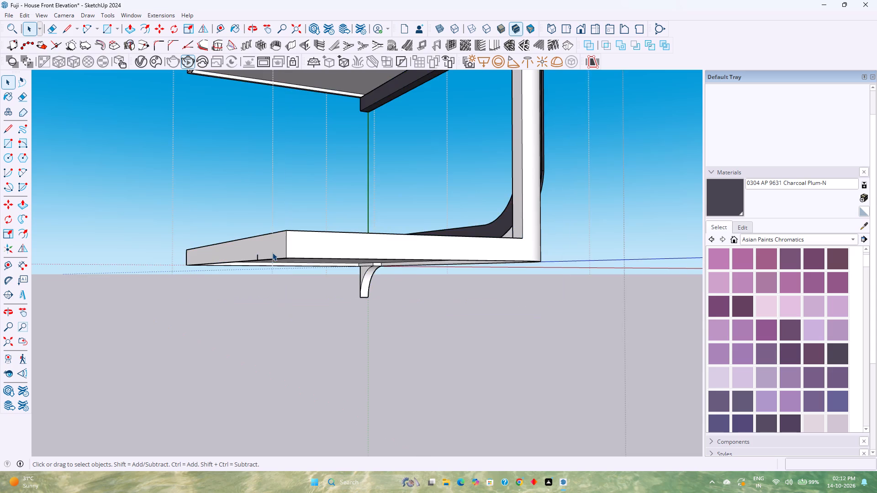
scroll(272, 252, up, 10)
middle_drag(269, 256, 359, 263)
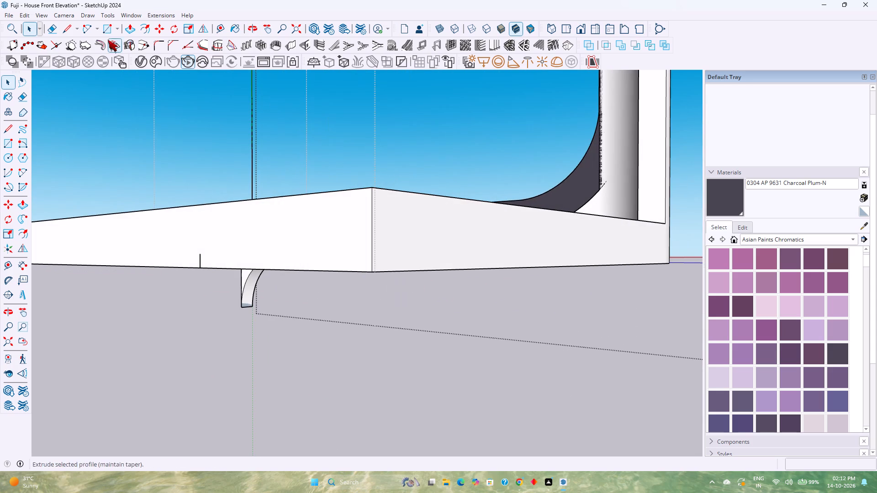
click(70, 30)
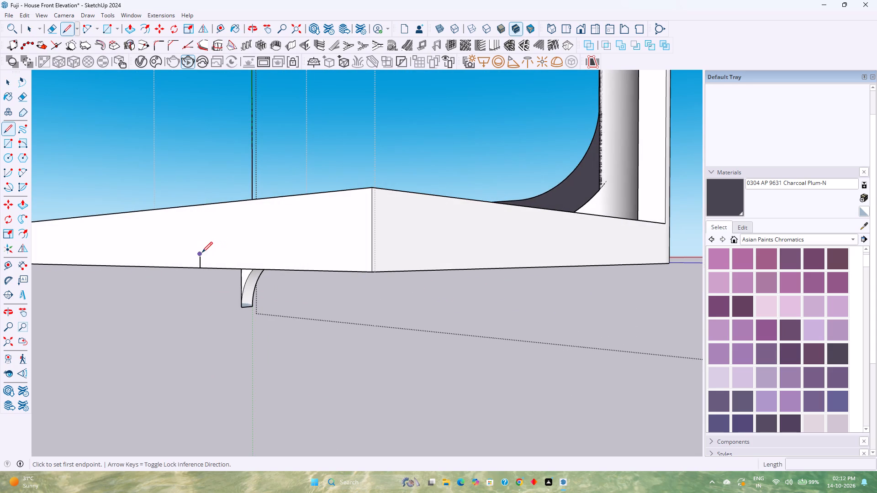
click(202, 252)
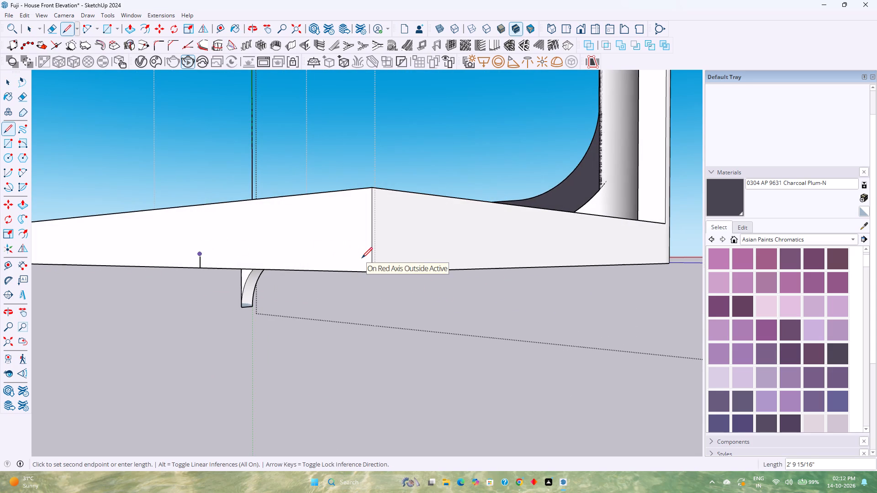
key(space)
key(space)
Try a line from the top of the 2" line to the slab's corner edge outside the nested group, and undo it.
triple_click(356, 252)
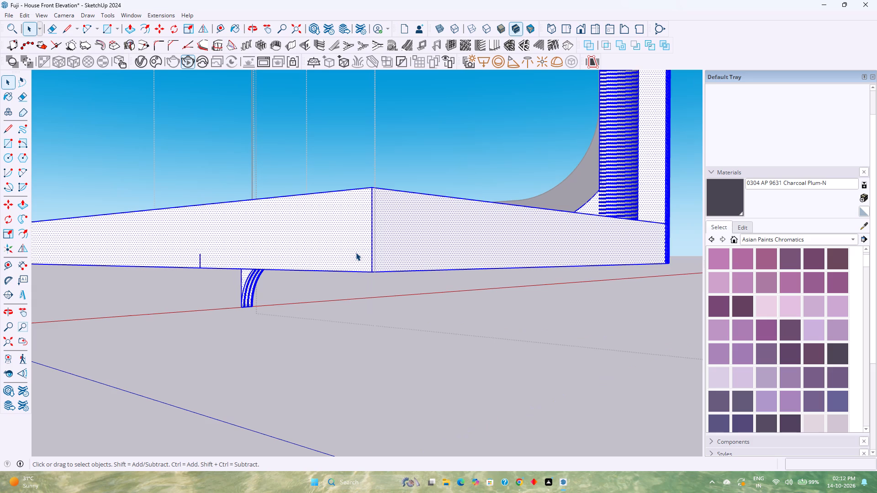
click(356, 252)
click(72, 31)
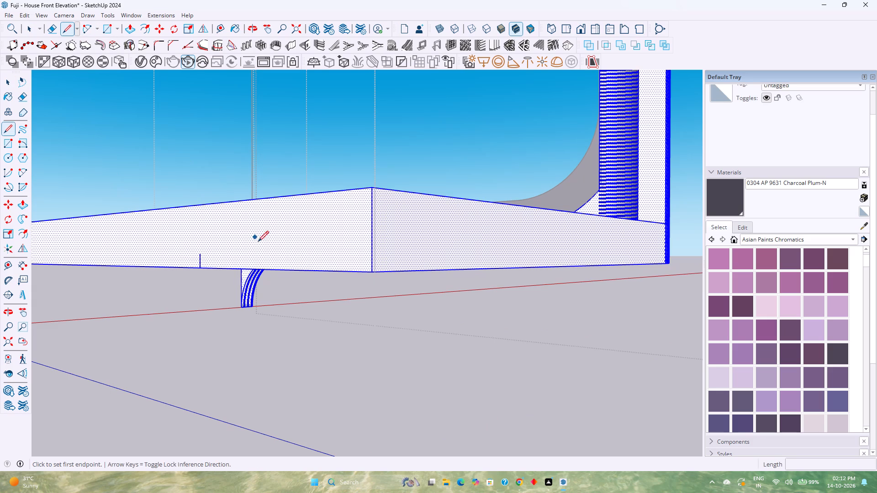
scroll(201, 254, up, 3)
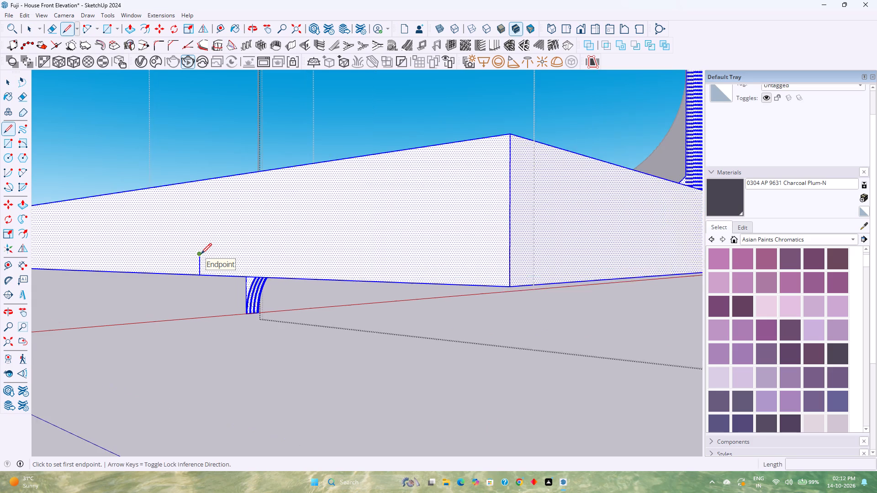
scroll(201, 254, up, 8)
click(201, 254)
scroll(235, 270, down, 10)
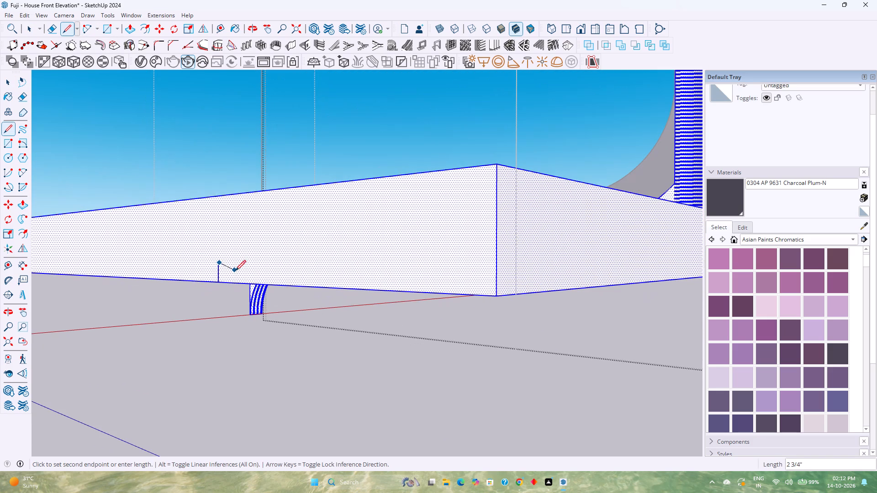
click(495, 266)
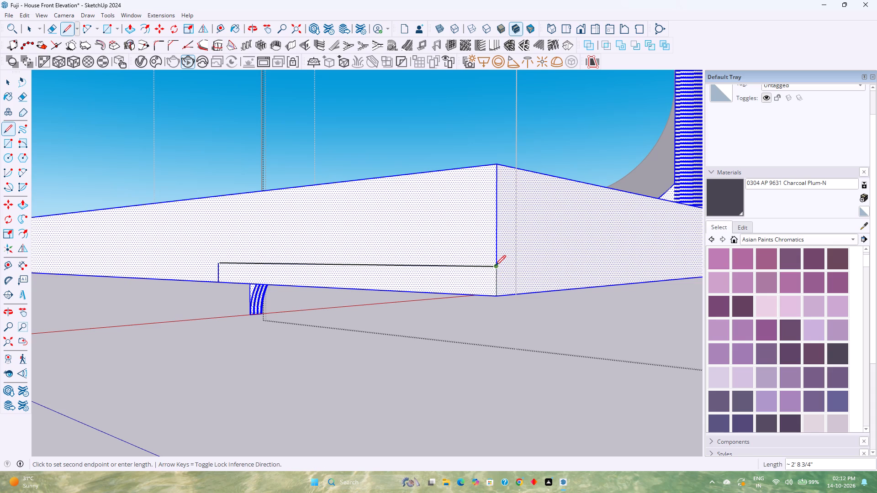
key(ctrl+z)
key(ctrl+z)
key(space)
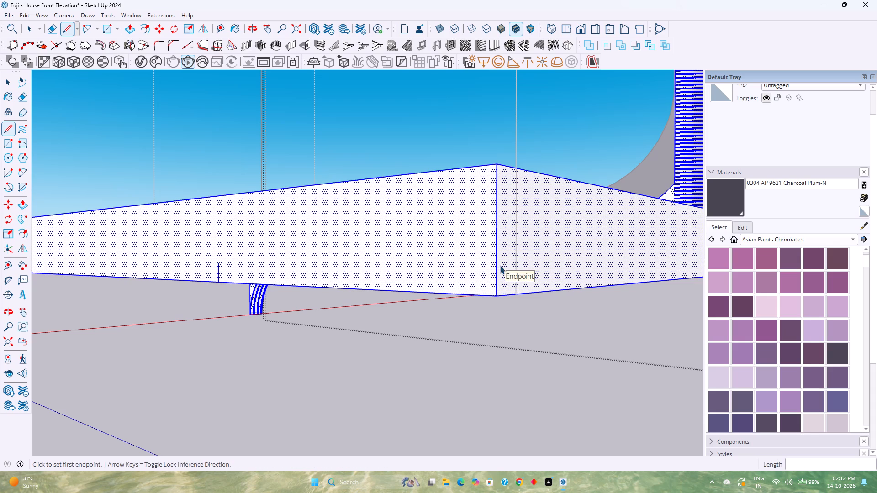
Inside the nested balcony frame group, draw a 2' 9" line parallel to the slab's bottom edge, from the 2" line's top to the corner edge.
double_click(470, 267)
click(461, 289)
click(461, 293)
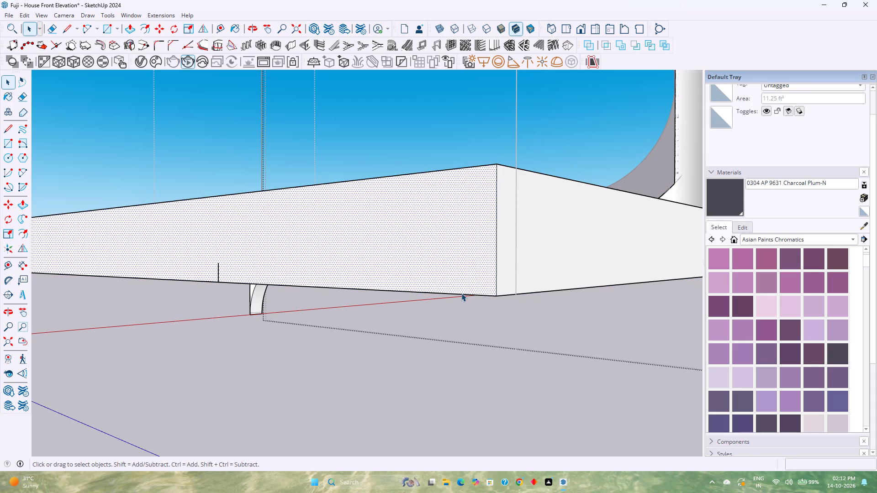
click(67, 31)
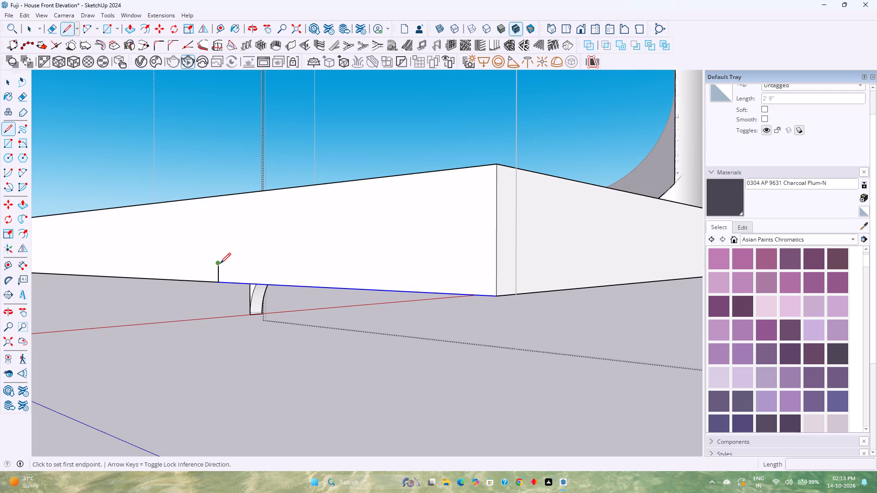
click(220, 263)
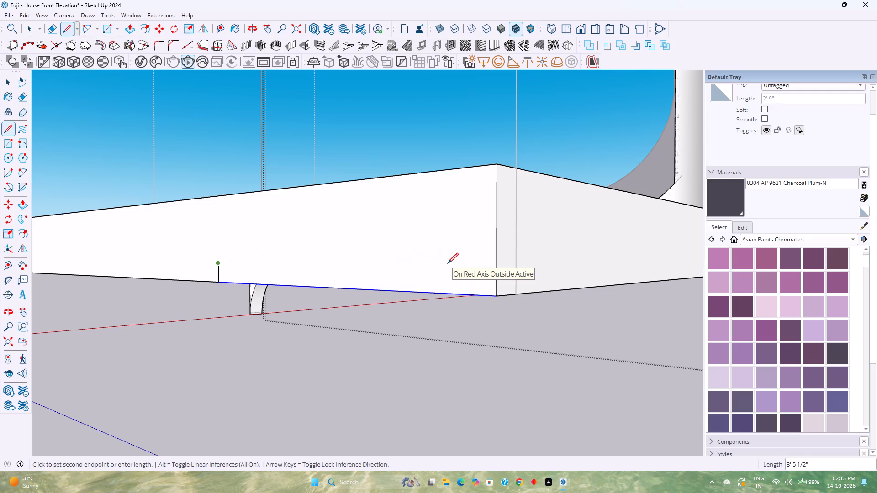
key(Up)
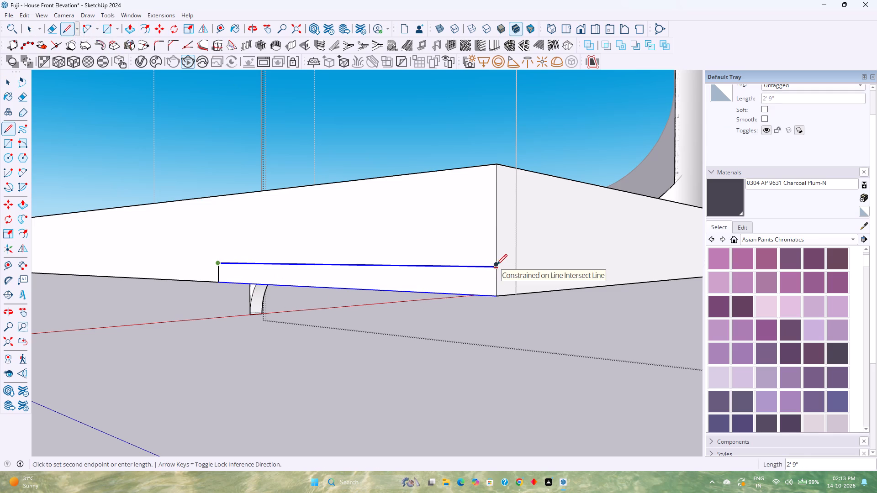
click(497, 265)
Push/Pull the bottom strip of the slab's end face outward by 16'.
key(p)
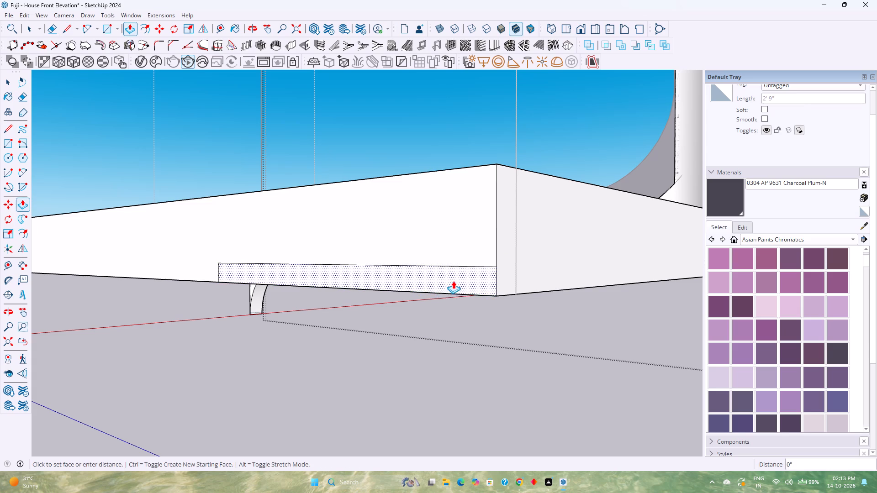
click(453, 281)
scroll(263, 319, down, 9)
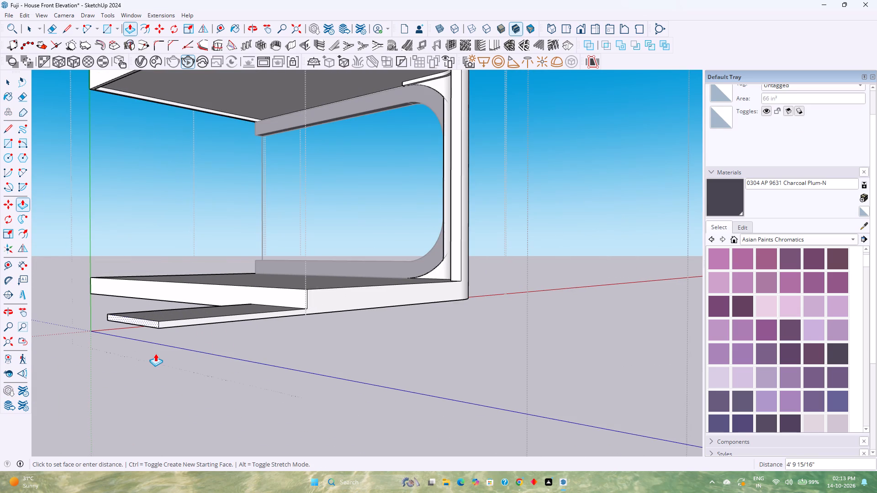
text(16')
key(Return)
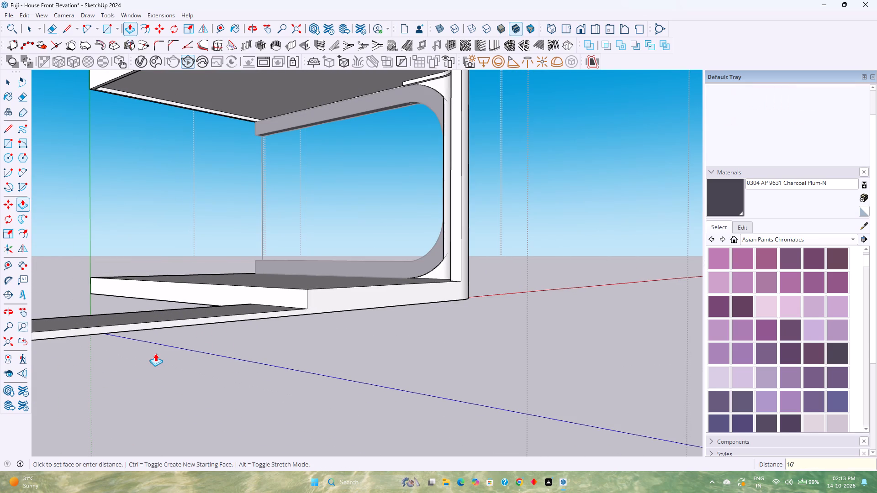
key(space)
On the slab's underside, place a guide 2" inward from the inner long edge of the extended strip.
scroll(176, 347, up, 1)
middle_drag(492, 267, 222, 251)
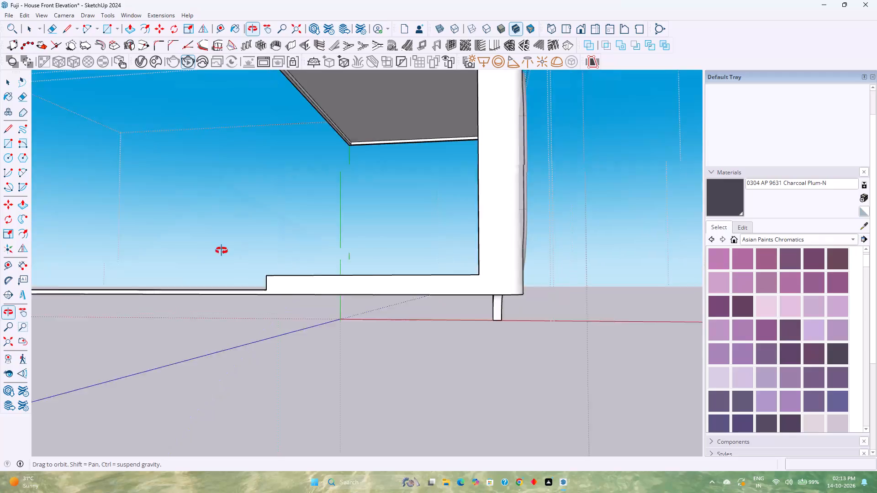
middle_drag(222, 251, 213, 250)
scroll(291, 288, up, 4)
middle_drag(290, 294, 250, 246)
scroll(307, 307, up, 8)
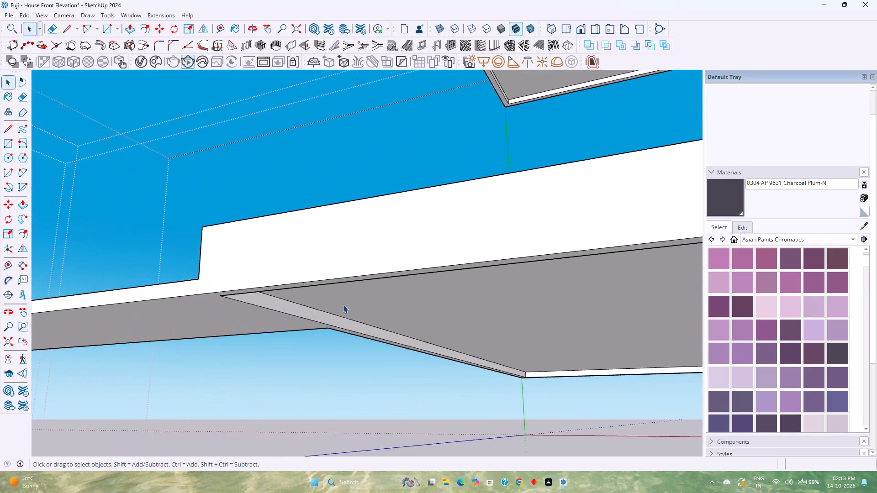
scroll(343, 304, up, 1)
middle_drag(343, 304, 107, 299)
middle_click(107, 299)
scroll(273, 310, up, 2)
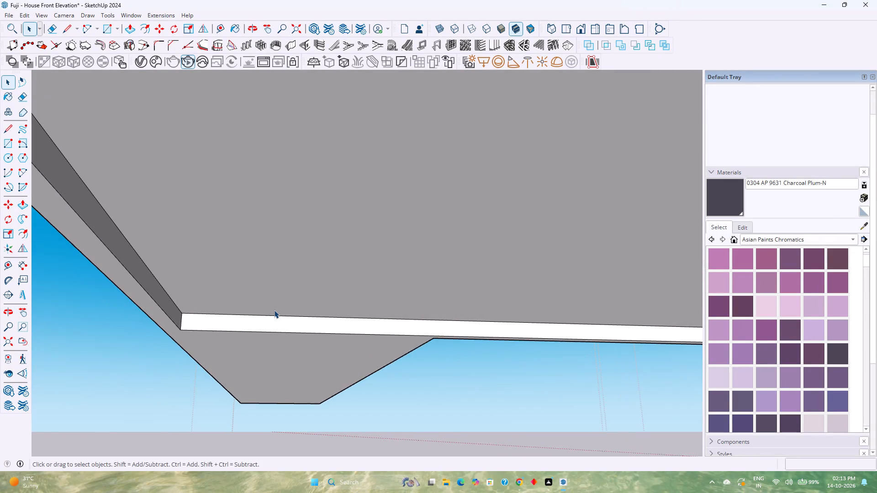
scroll(274, 310, up, 1)
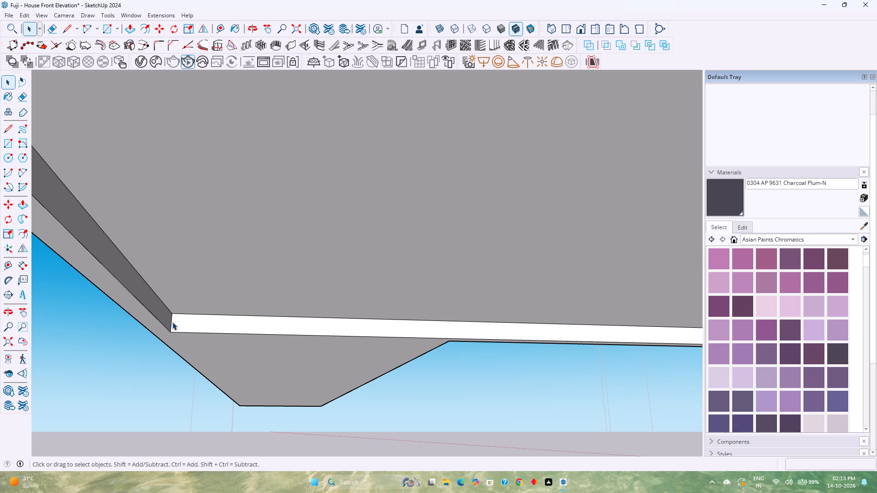
middle_drag(229, 357, 222, 304)
middle_click(222, 304)
middle_click(222, 297)
middle_drag(393, 306, 401, 323)
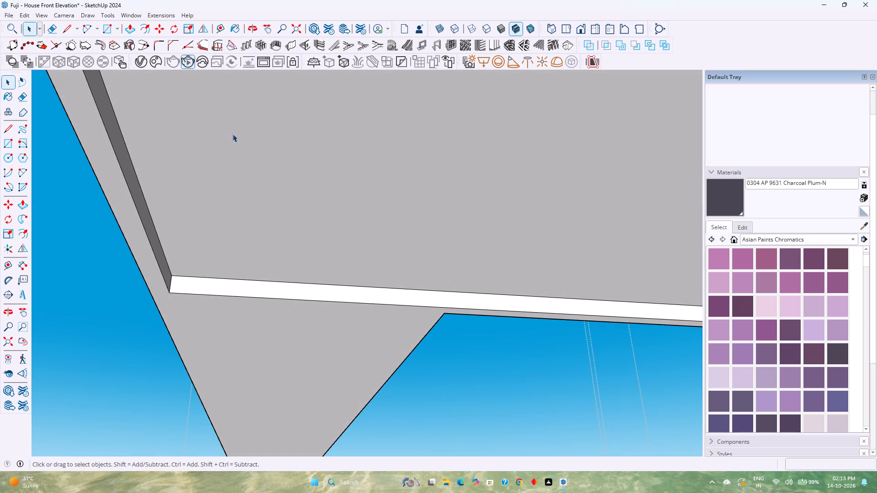
click(222, 34)
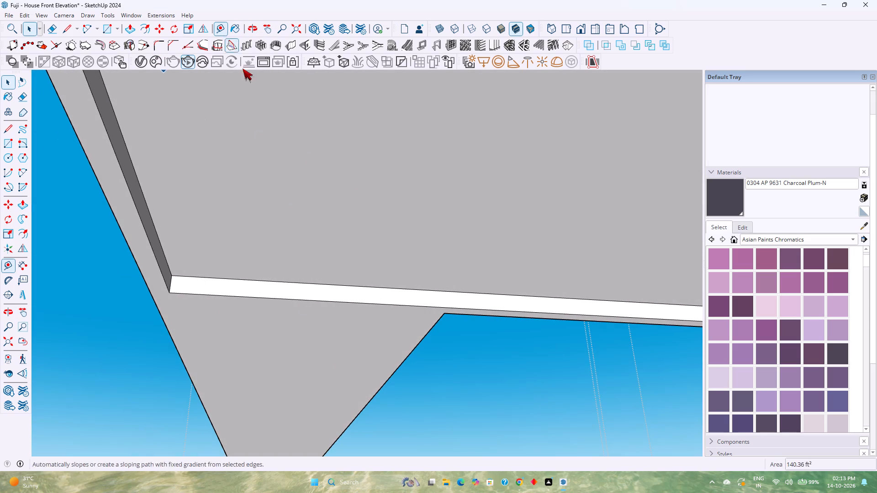
click(434, 330)
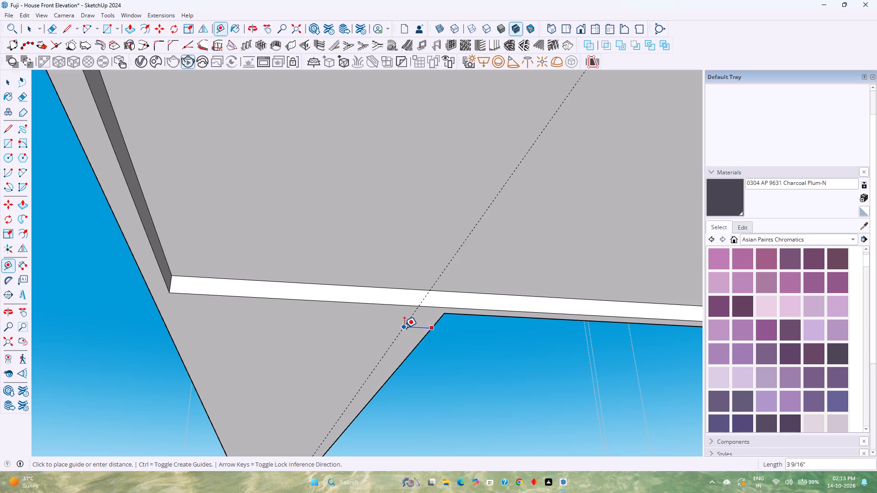
key(2)
key(Return)
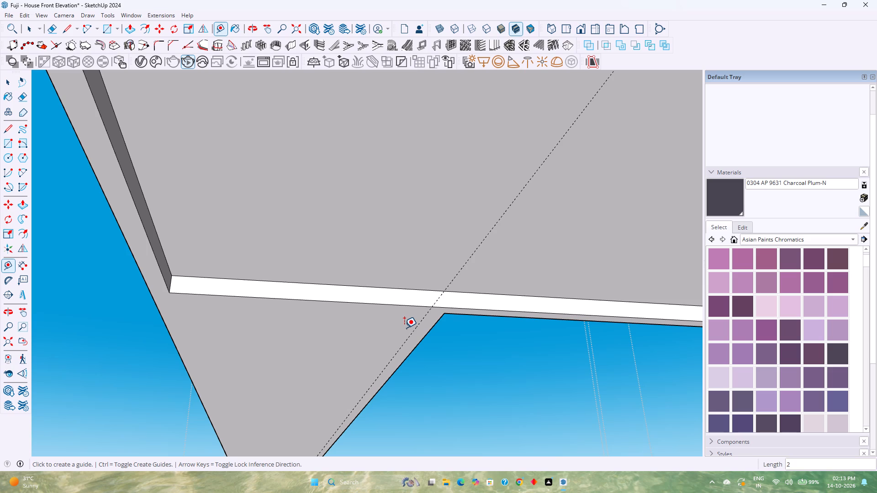
Draw a 2" line across the underside recess's end wall where the guide meets its lower edge.
click(60, 31)
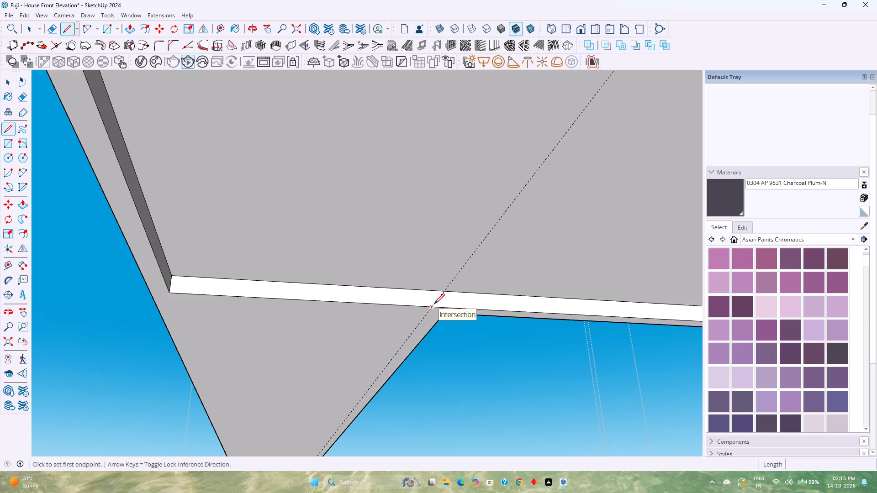
click(434, 304)
click(430, 286)
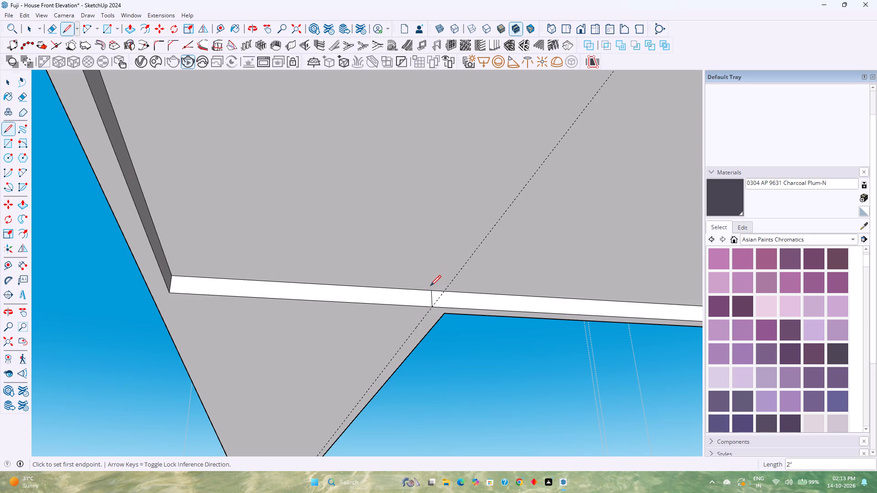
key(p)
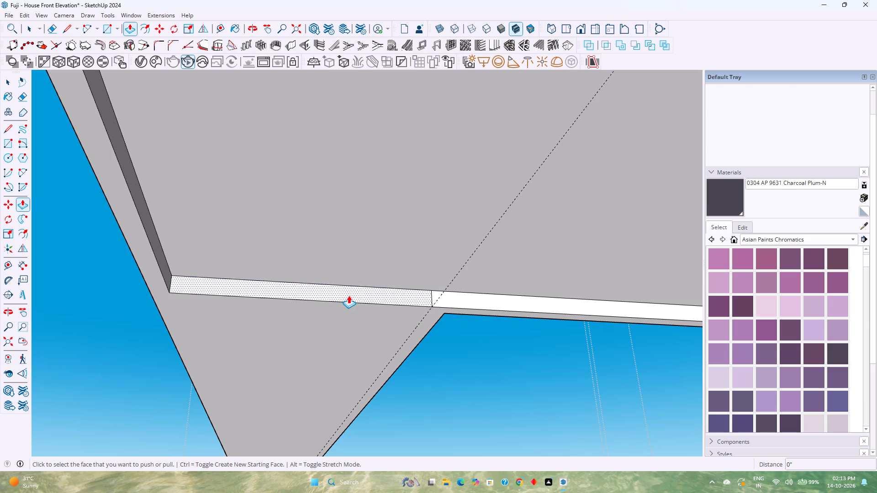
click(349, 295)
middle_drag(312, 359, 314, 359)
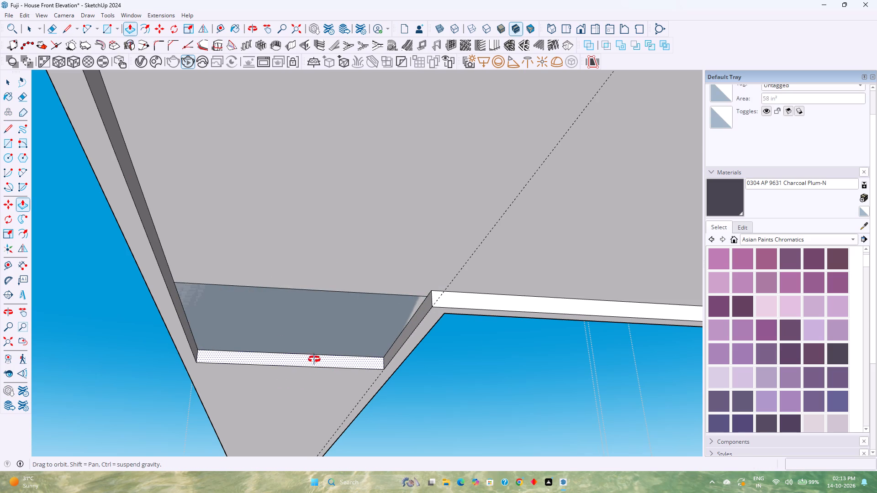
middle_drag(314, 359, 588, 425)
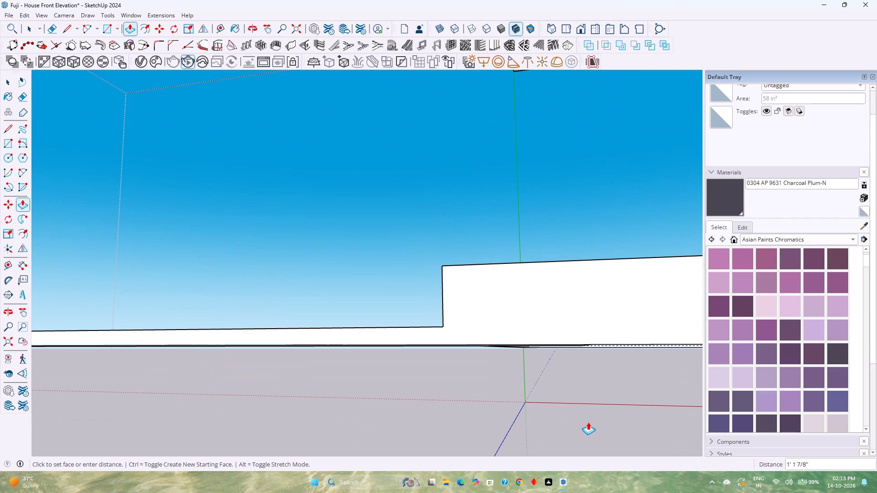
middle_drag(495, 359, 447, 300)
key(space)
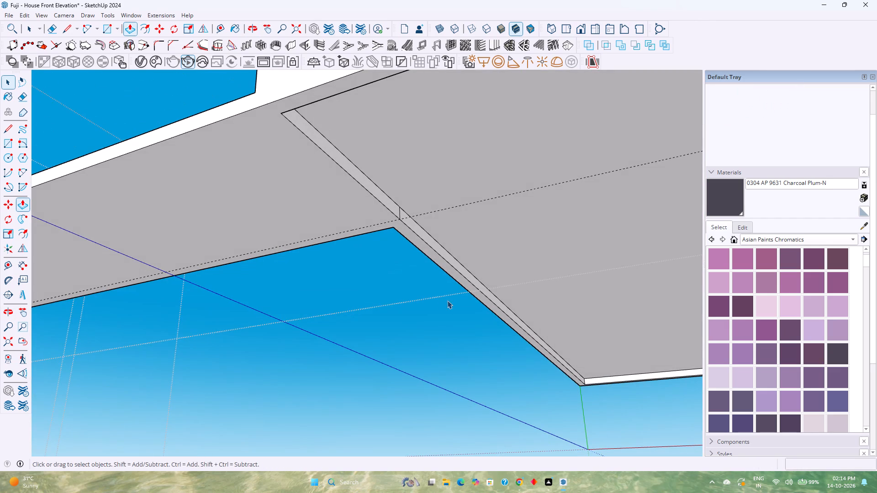
Push/Pull the extended strip's top face upward by 2".
middle_drag(433, 301, 642, 452)
scroll(335, 264, down, 3)
middle_drag(335, 264, 397, 336)
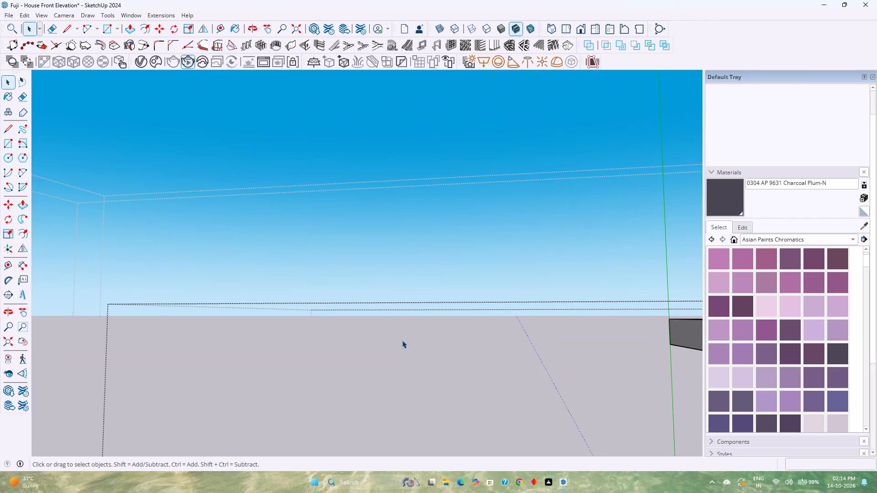
shift+middle_drag(402, 348, 352, 240)
shift+middle_drag(442, 347, 379, 232)
scroll(378, 231, down, 4)
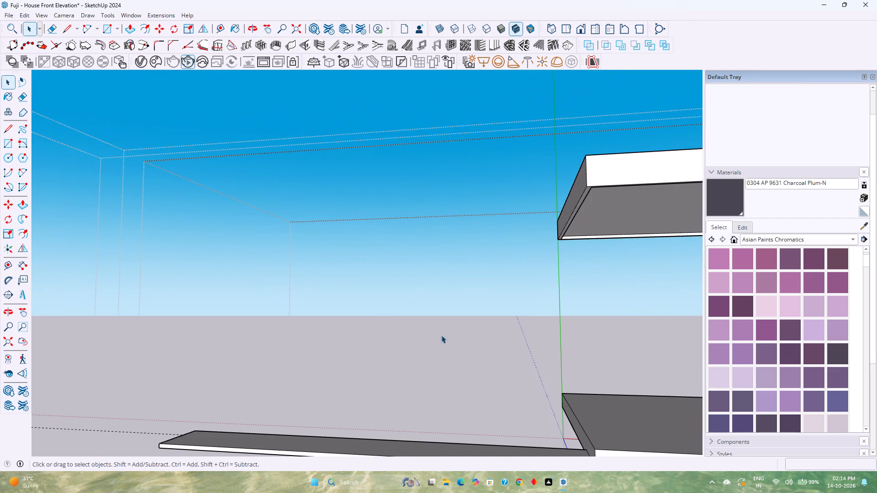
shift+middle_drag(464, 375, 415, 276)
middle_drag(416, 273, 464, 326)
shift+middle_drag(479, 332, 381, 204)
scroll(463, 288, up, 3)
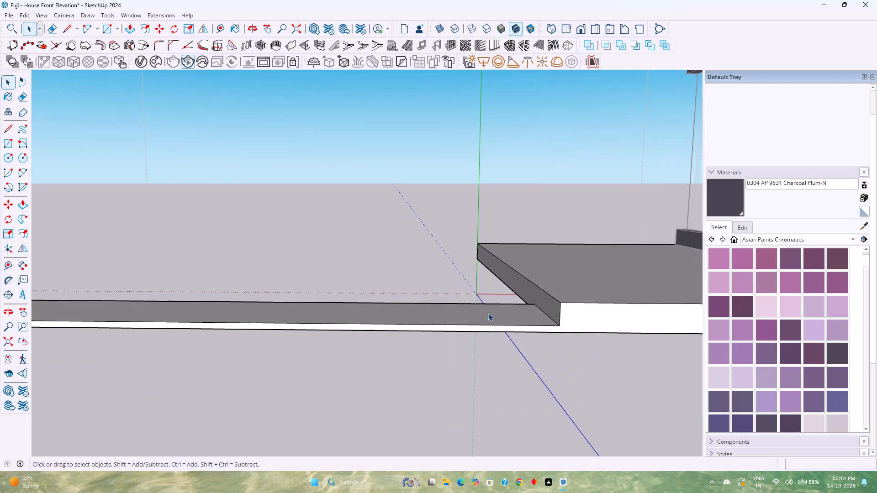
scroll(488, 313, up, 2)
key(p)
click(508, 320)
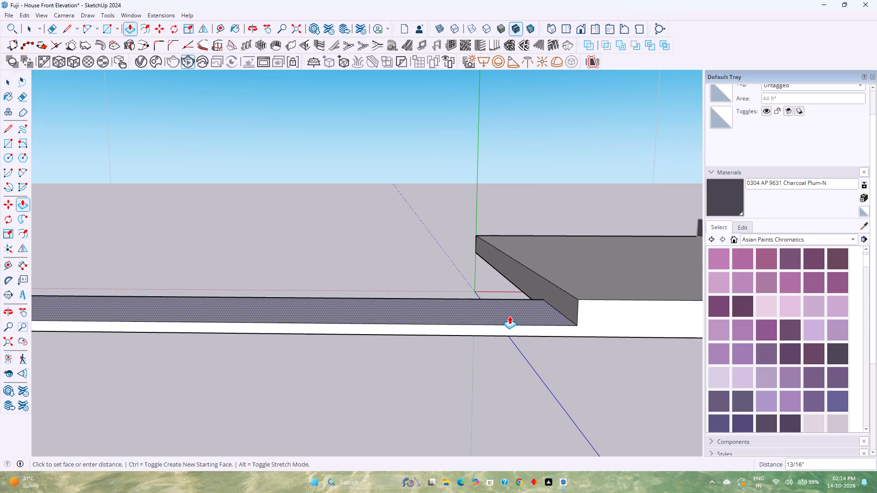
key(2)
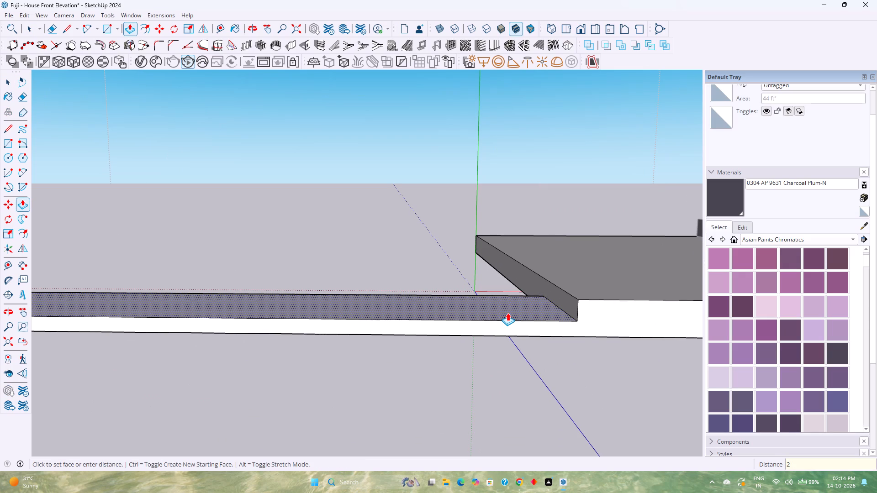
key(Return)
Push/Pull the underside recess's end wall by 16' to carry the recess along the extended strip.
middle_drag(524, 347, 358, 253)
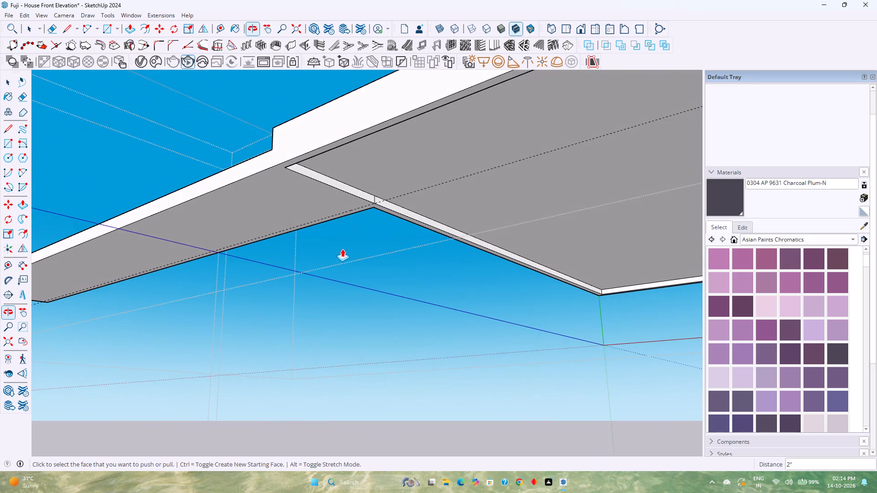
scroll(334, 220, up, 1)
click(341, 181)
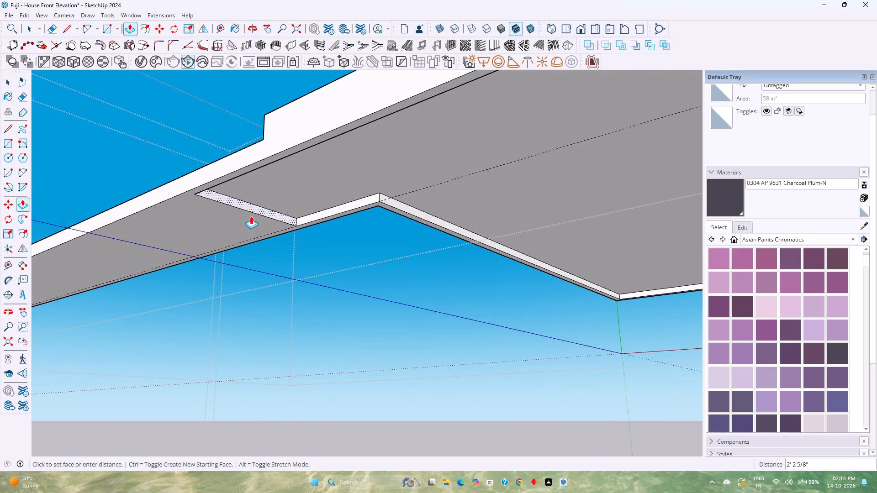
scroll(251, 216, down, 3)
shift+middle_drag(250, 219, 477, 279)
shift+middle_drag(495, 283, 517, 292)
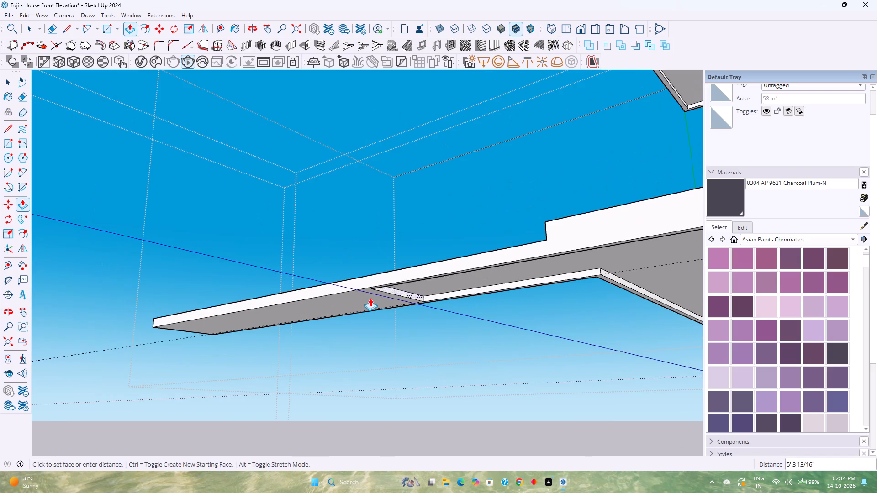
text(16')
key(Return)
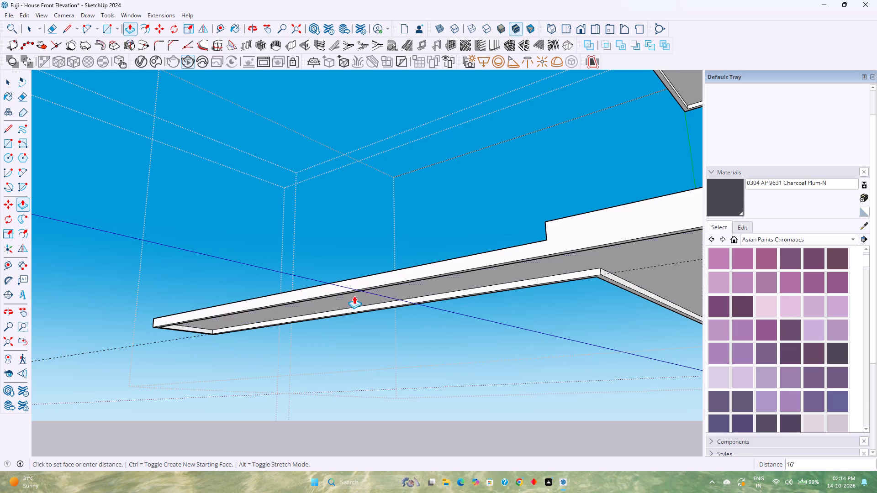
Push/Pull the extended strip's top face by 1".
middle_drag(363, 295, 156, 259)
middle_drag(278, 264, 300, 291)
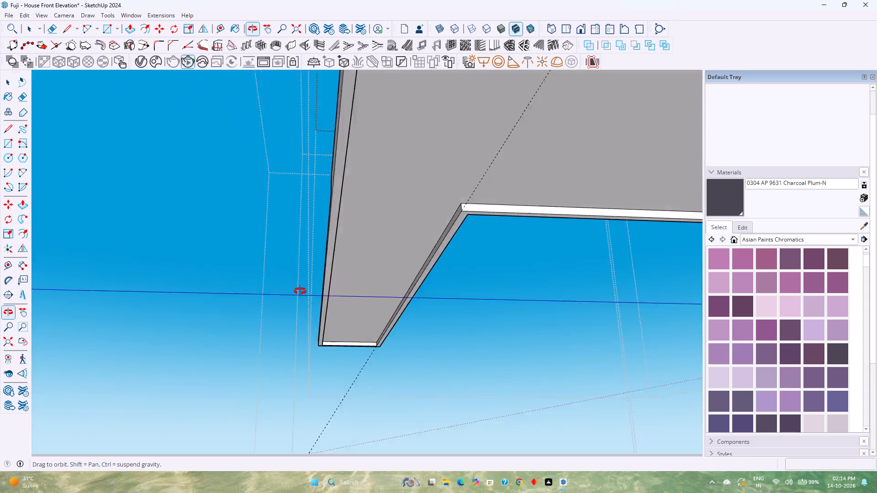
middle_drag(300, 291, 434, 400)
click(374, 259)
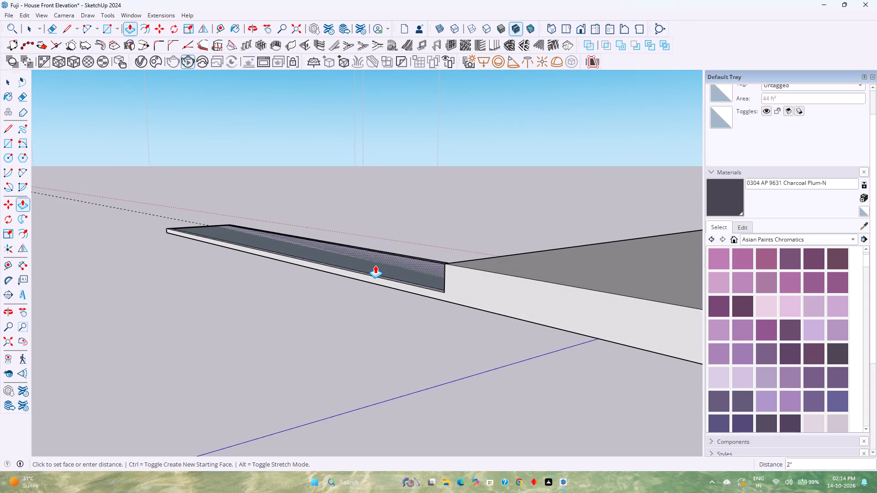
key(1)
key(Return)
key(space)
Examine the extended strip and the whole balcony frame from above, below and the front.
scroll(375, 265, down, 2)
middle_drag(375, 265, 382, 336)
scroll(364, 351, down, 3)
middle_drag(313, 383, 357, 321)
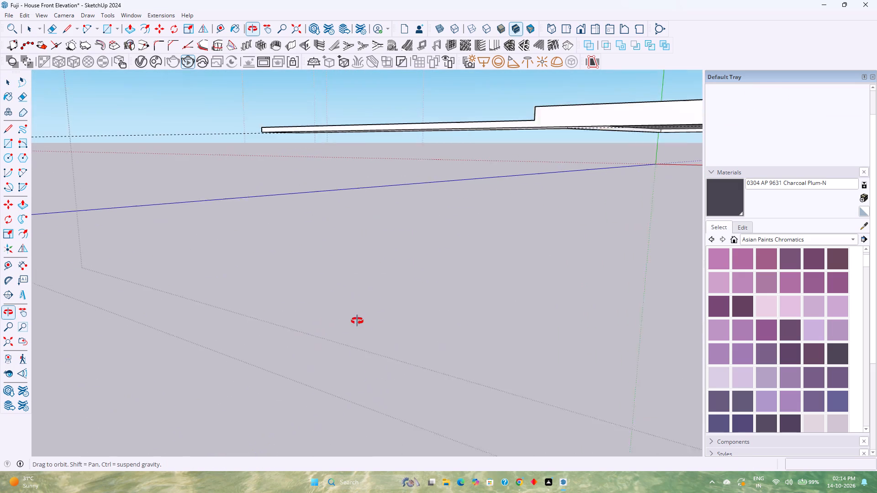
middle_drag(357, 321, 365, 321)
shift+middle_drag(376, 320, 274, 412)
middle_drag(282, 399, 412, 416)
shift+middle_drag(510, 355, 87, 380)
scroll(280, 319, down, 2)
shift+middle_drag(341, 313, 153, 338)
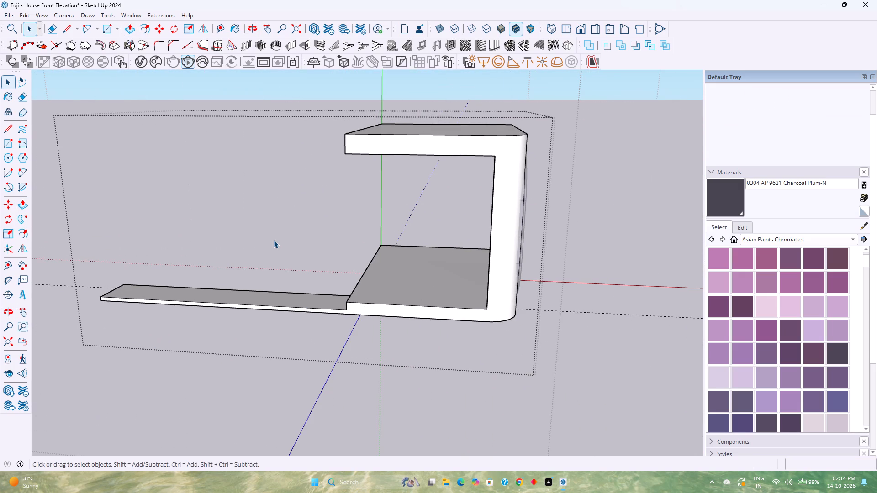
Leave the balcony frame's nested group levels, unhiding all hidden objects at each level to bring back the rest of the house.
click(169, 369)
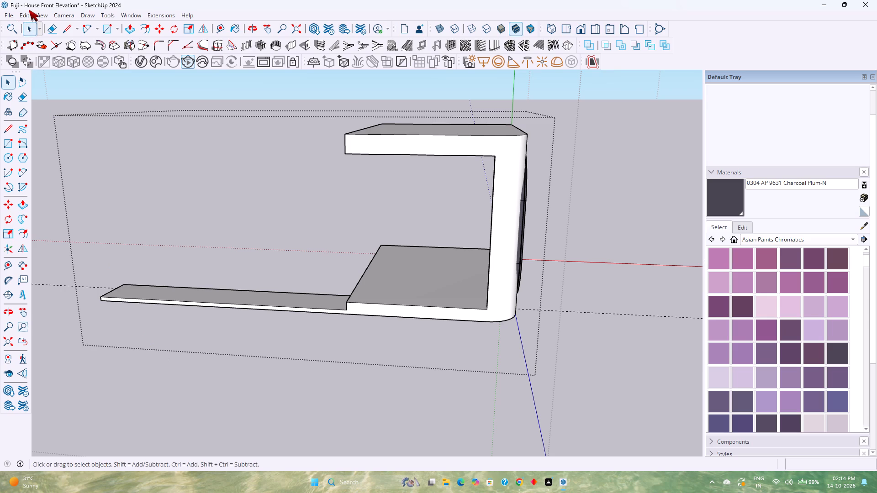
click(26, 12)
click(83, 161)
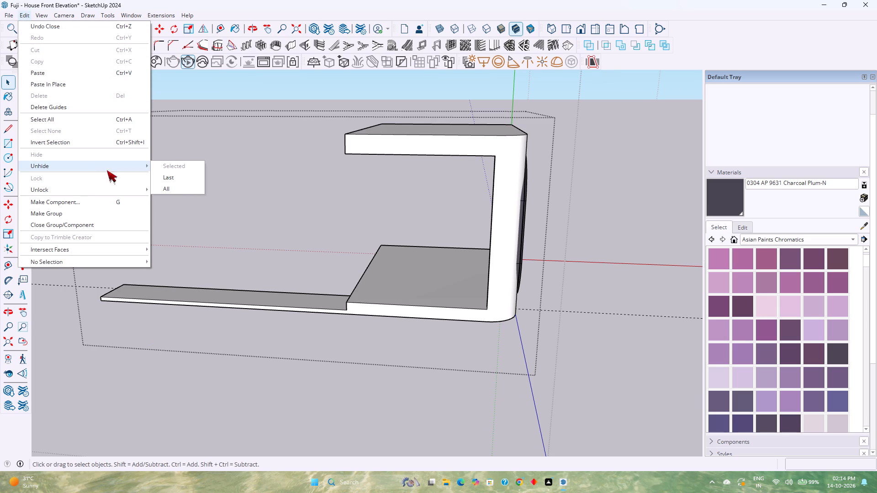
click(166, 188)
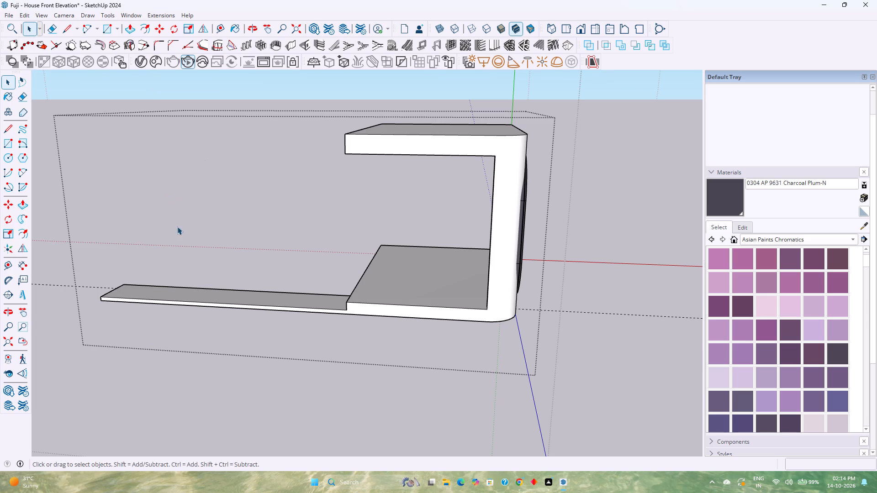
click(57, 258)
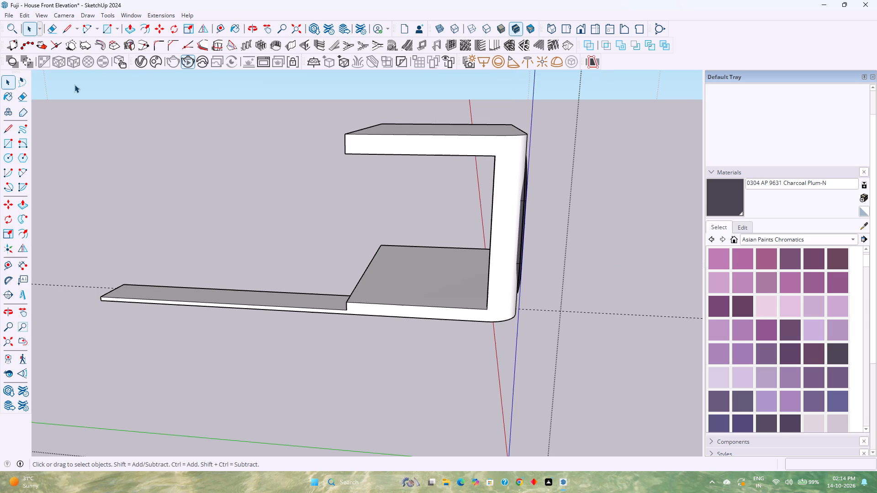
click(26, 16)
click(56, 163)
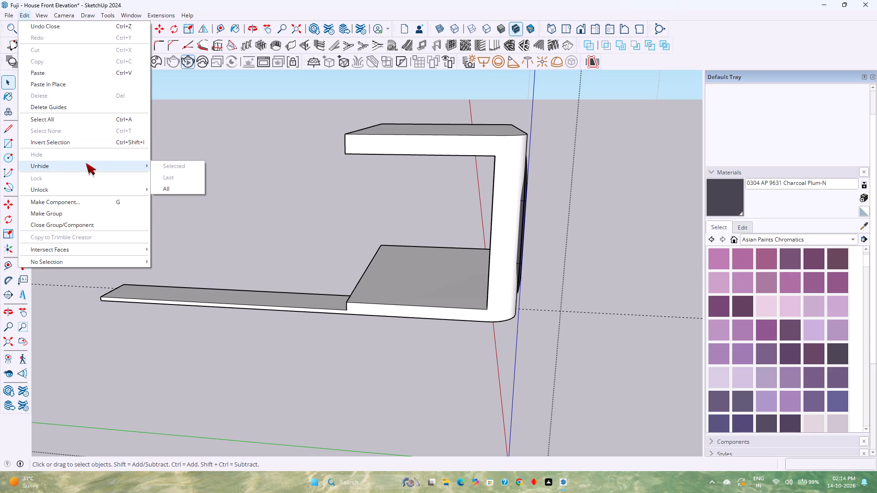
click(178, 187)
scroll(264, 238, down, 2)
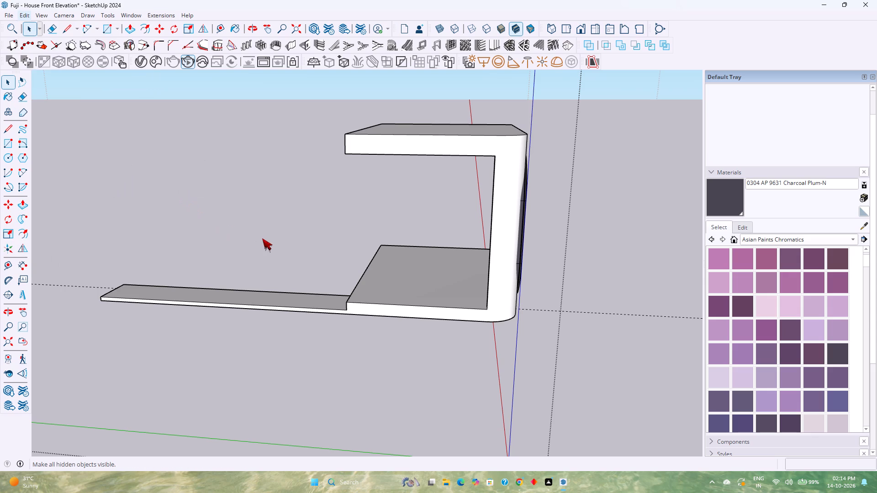
scroll(262, 238, down, 1)
click(234, 345)
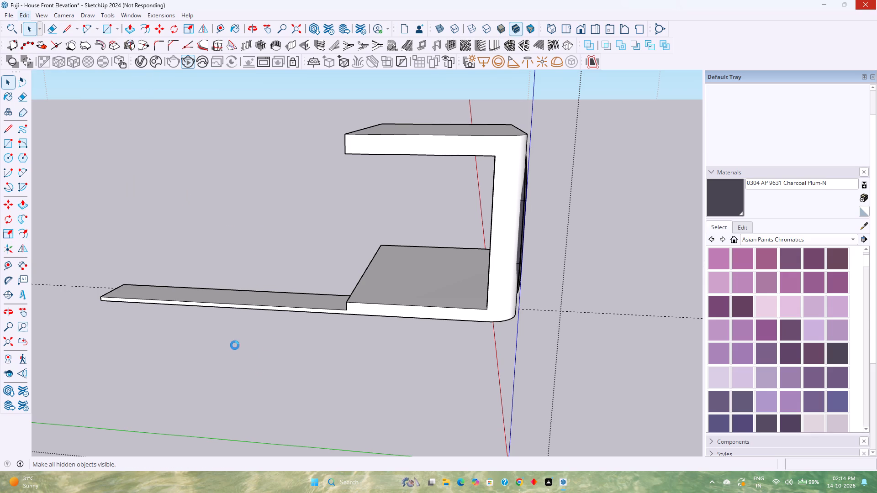
scroll(312, 339, down, 2)
Delete all guides from the house model.
middle_drag(369, 341, 180, 307)
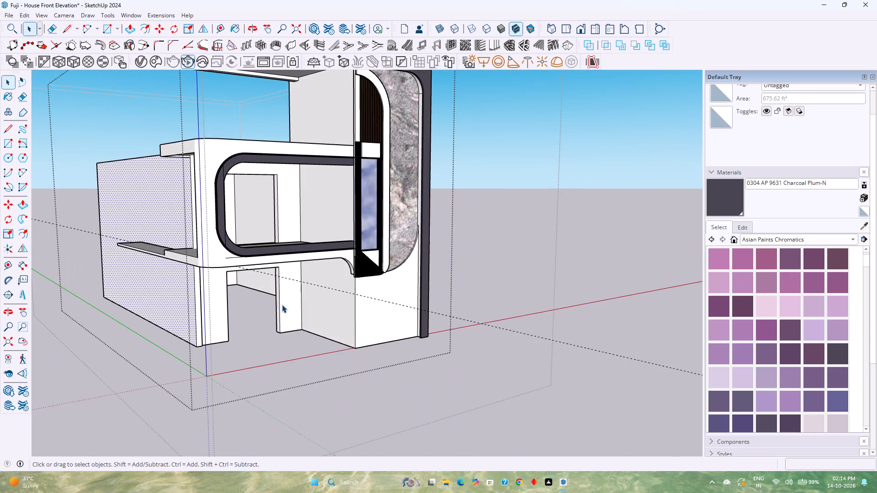
scroll(282, 304, up, 1)
shift+middle_drag(282, 304, 328, 359)
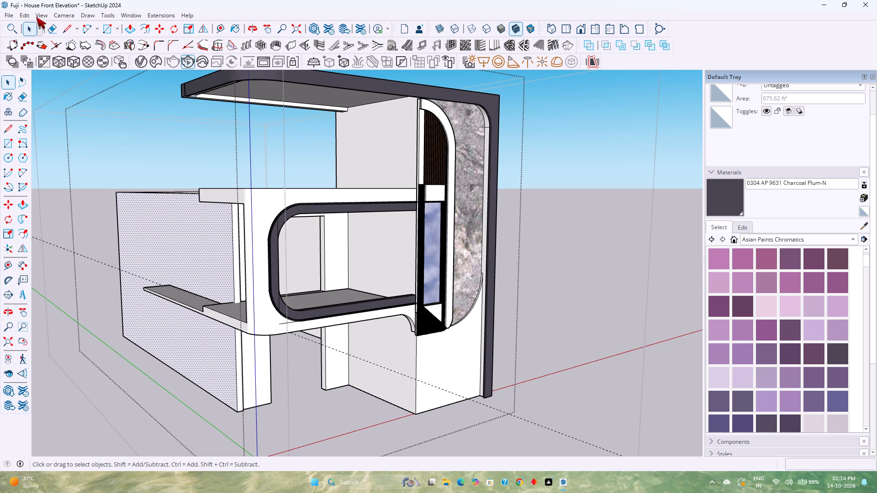
click(26, 14)
click(50, 107)
Unhide all hidden objects inside the open house group and again after leaving that group.
click(22, 15)
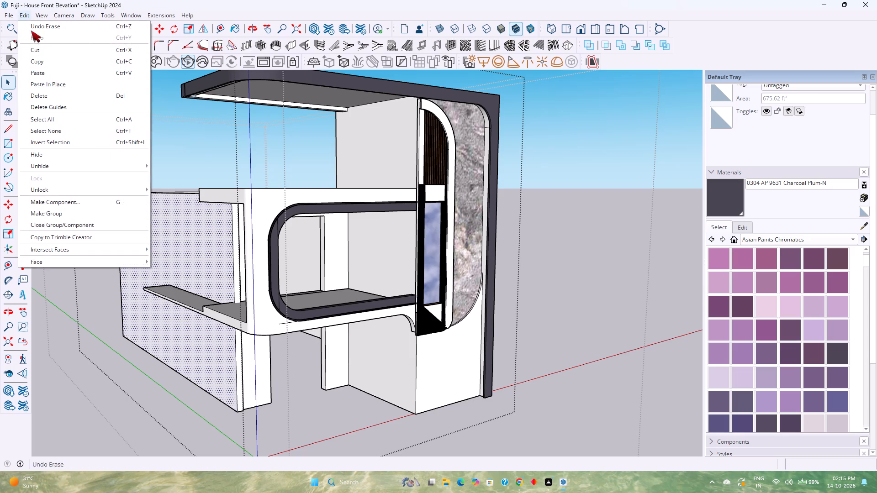
click(100, 166)
click(194, 189)
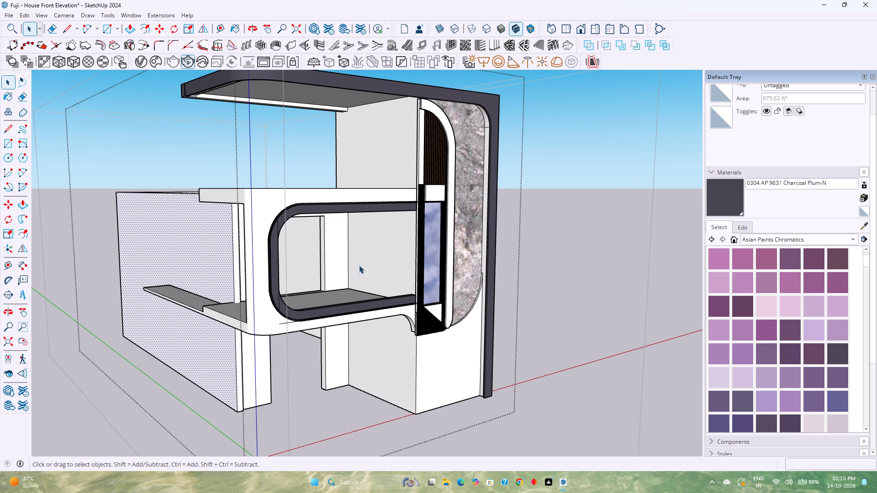
scroll(359, 265, down, 2)
click(100, 205)
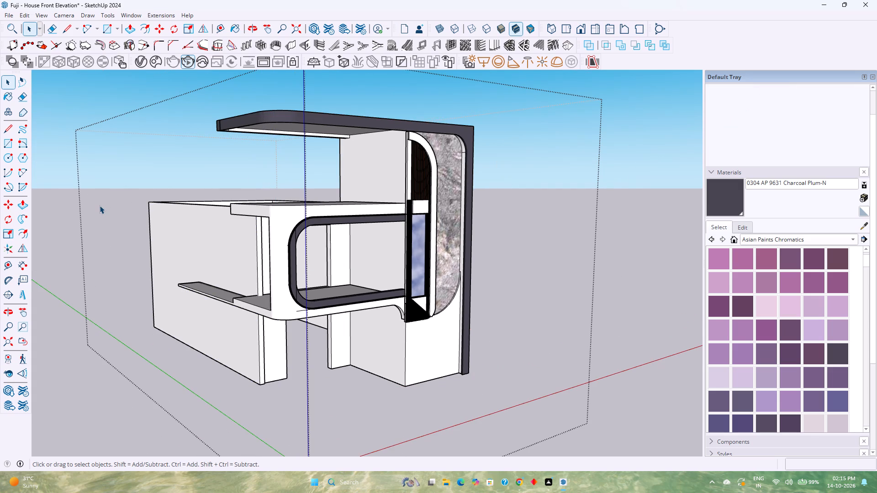
click(26, 15)
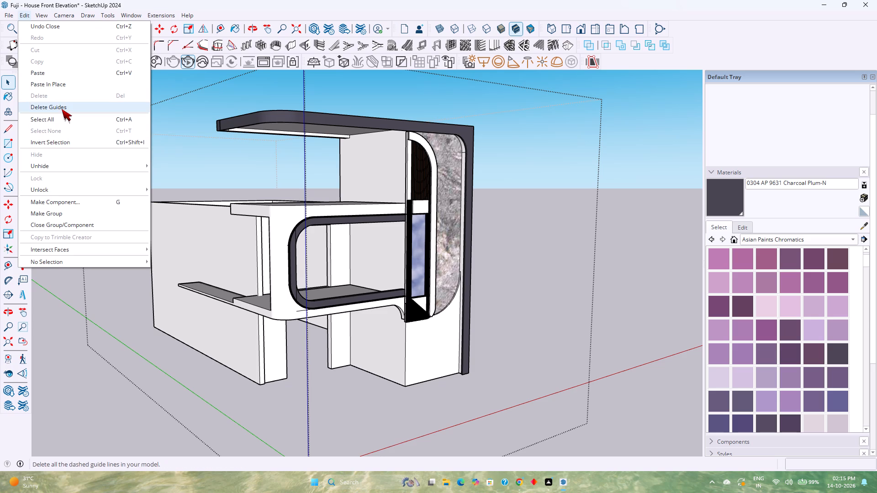
click(54, 164)
click(174, 190)
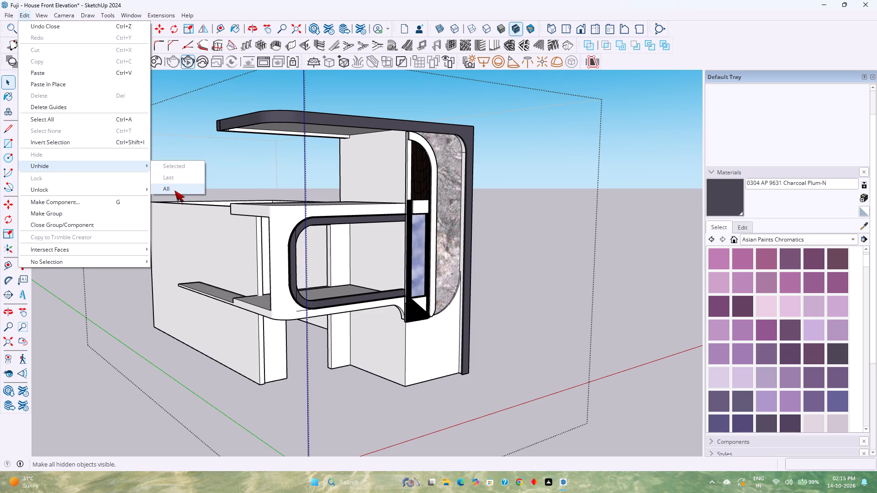
middle_drag(505, 236, 506, 236)
middle_drag(506, 236, 367, 257)
scroll(365, 239, down, 4)
scroll(365, 239, up, 4)
scroll(365, 239, down, 4)
click(500, 166)
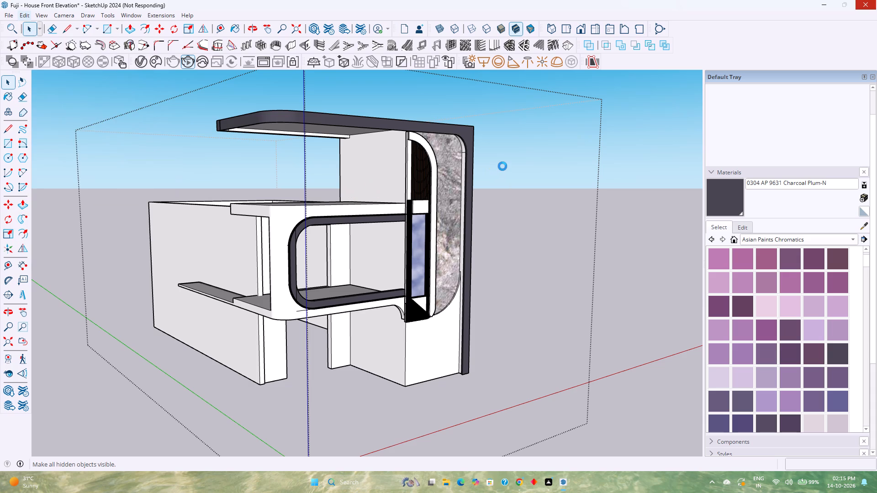
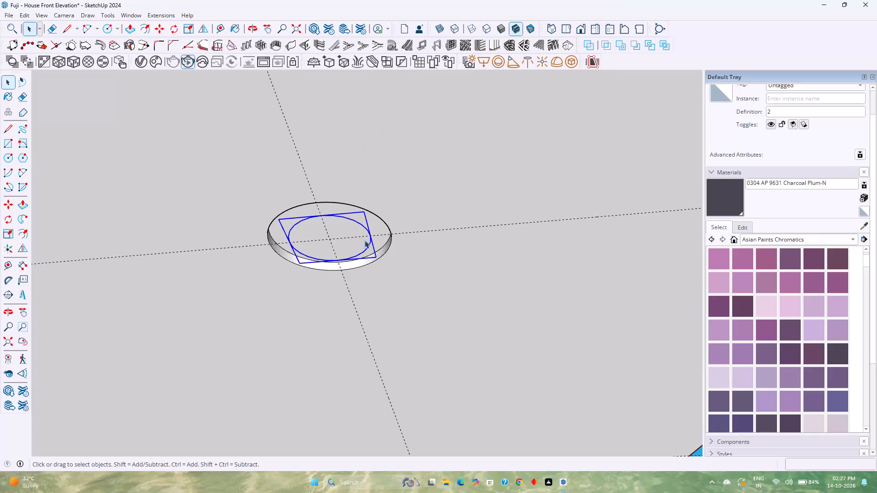
Open the circle component for editing and set its circle to a 3" radius with 180 segments.
double_click(347, 249)
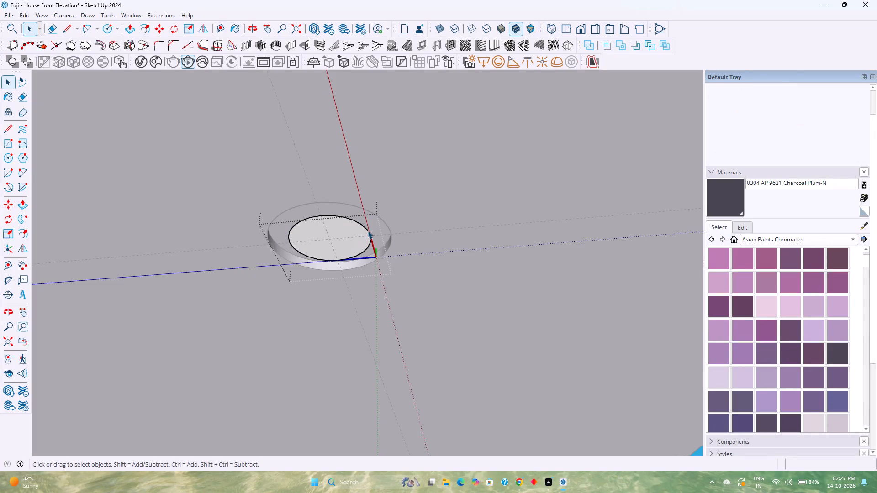
click(368, 231)
click(800, 105)
double_click(799, 103)
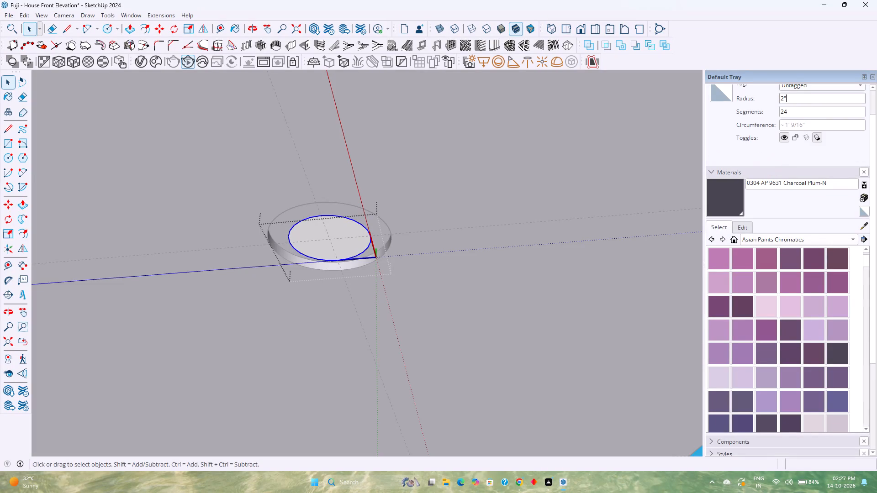
key(BackSpace)
key(BackSpace)
key(BackSpace)
key(3)
key(Return)
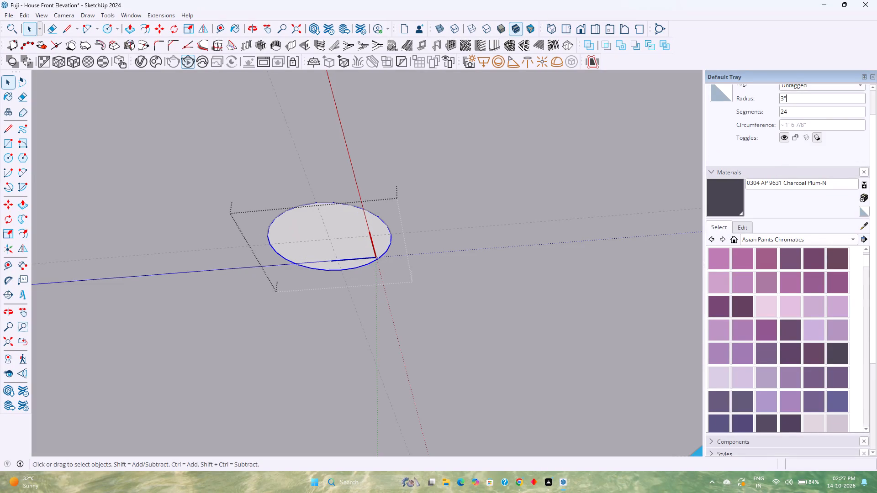
double_click(798, 114)
text(180)
key(Return)
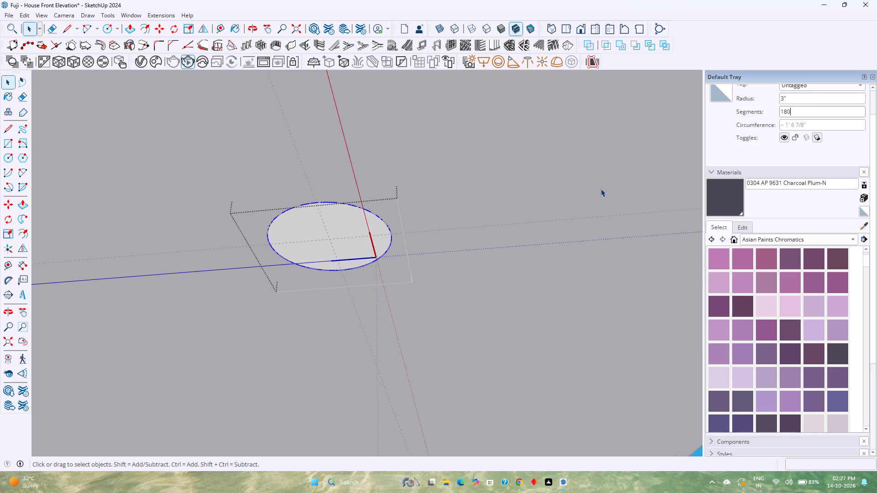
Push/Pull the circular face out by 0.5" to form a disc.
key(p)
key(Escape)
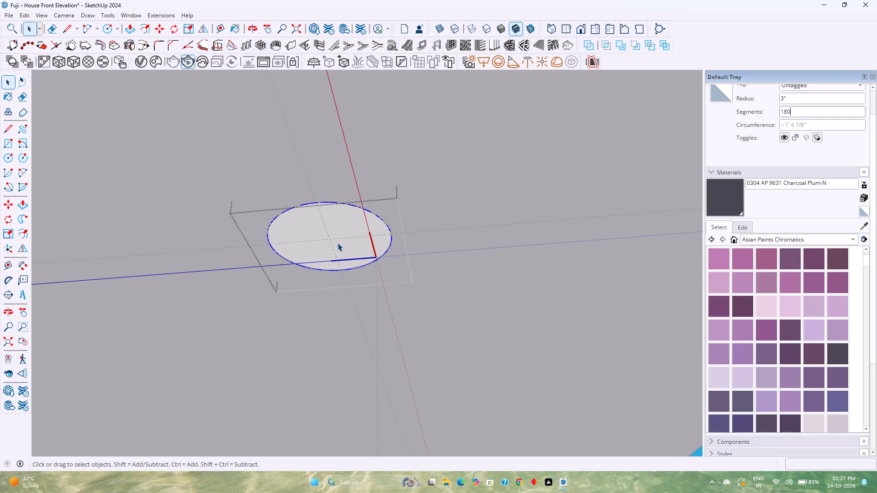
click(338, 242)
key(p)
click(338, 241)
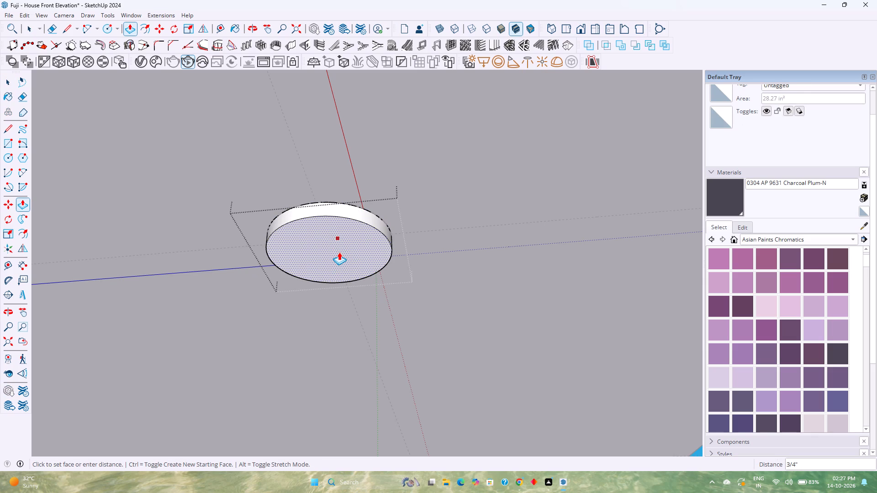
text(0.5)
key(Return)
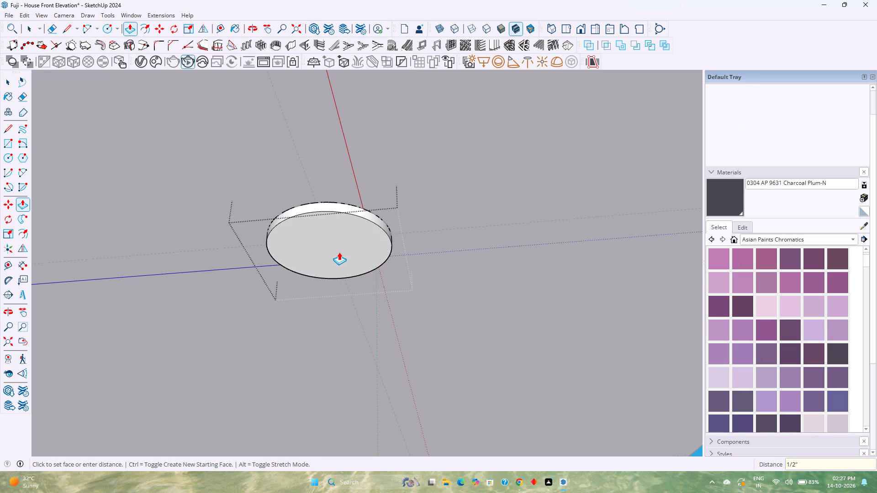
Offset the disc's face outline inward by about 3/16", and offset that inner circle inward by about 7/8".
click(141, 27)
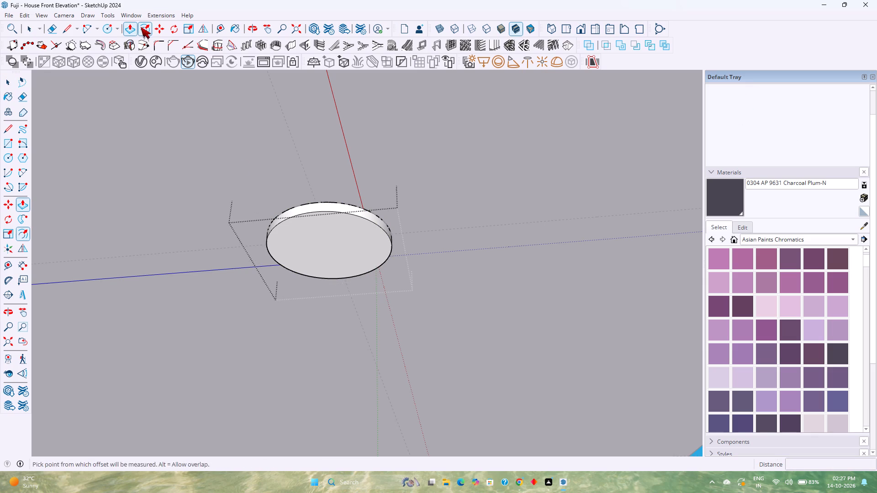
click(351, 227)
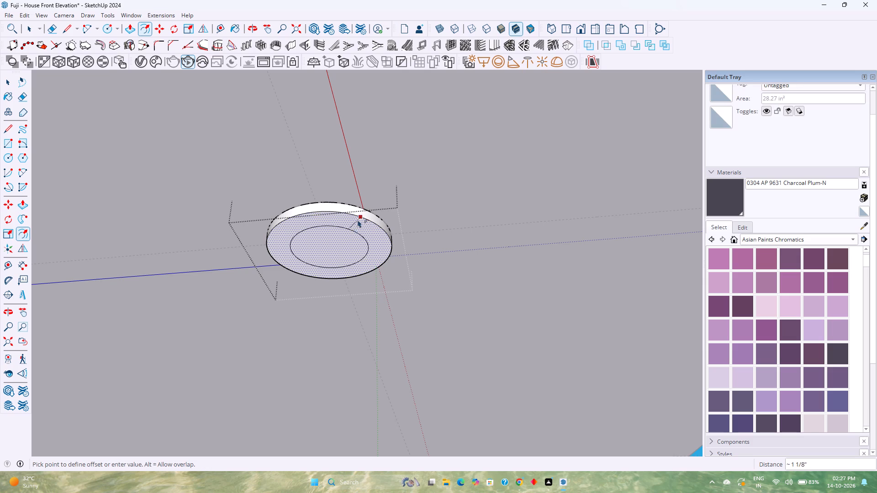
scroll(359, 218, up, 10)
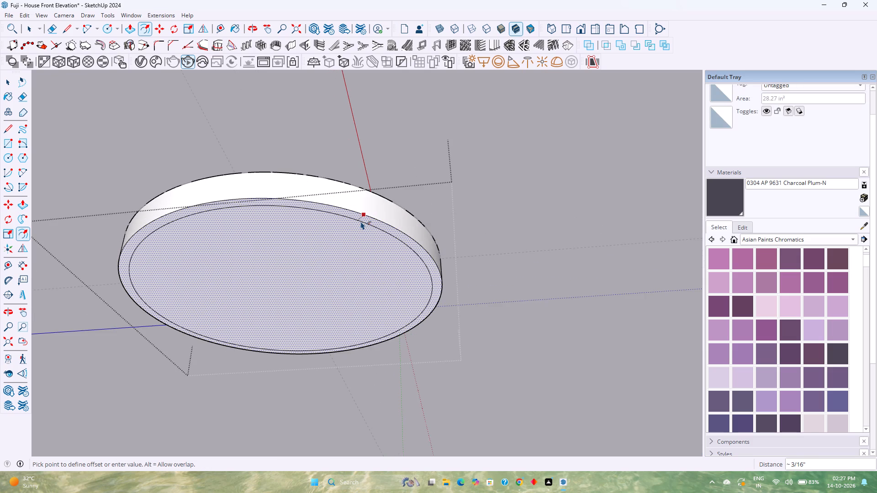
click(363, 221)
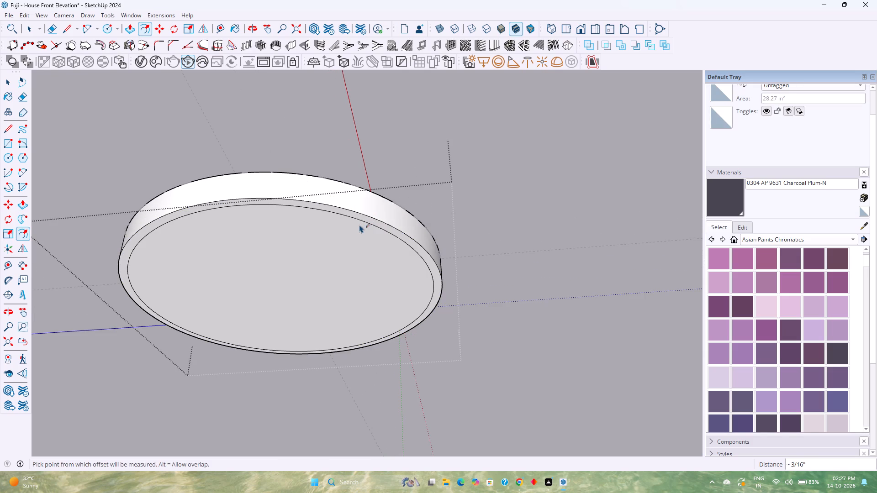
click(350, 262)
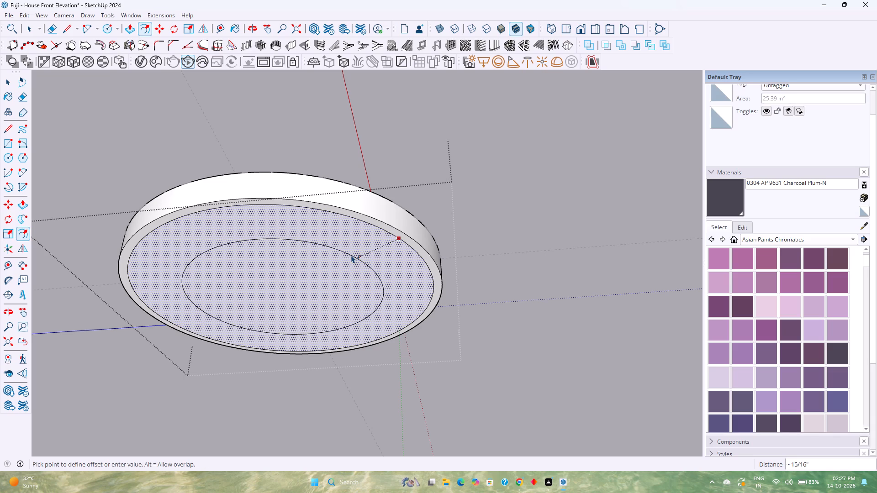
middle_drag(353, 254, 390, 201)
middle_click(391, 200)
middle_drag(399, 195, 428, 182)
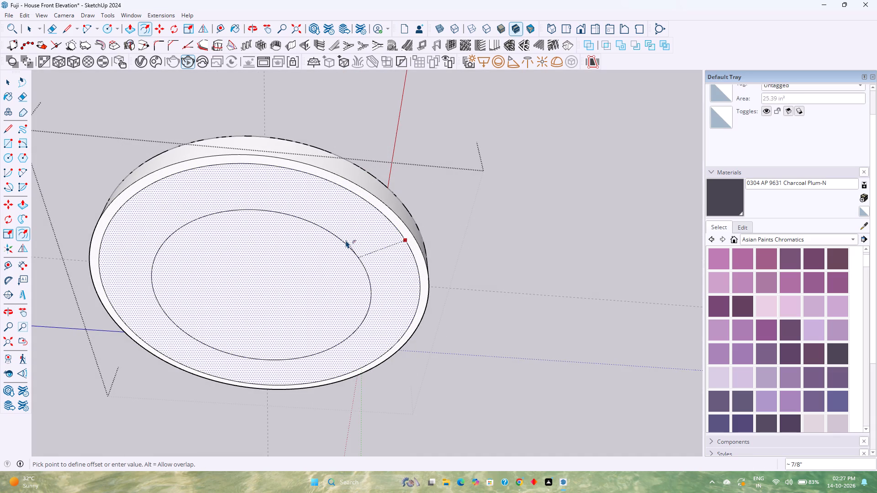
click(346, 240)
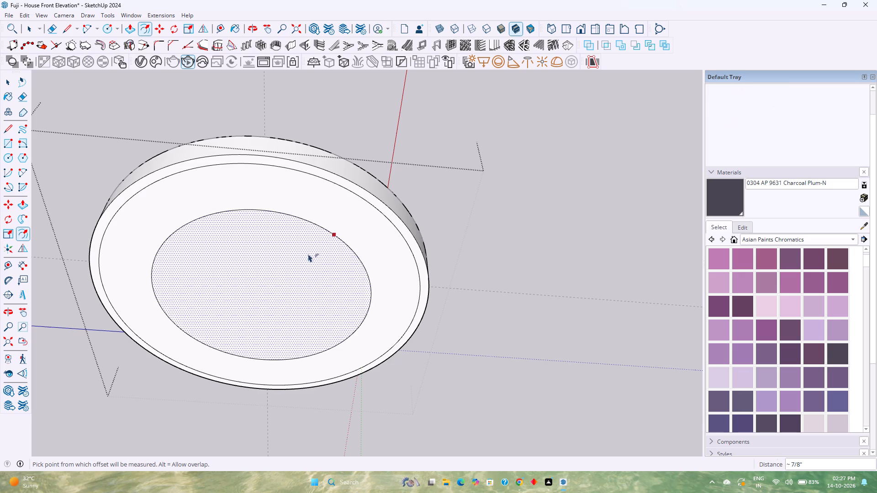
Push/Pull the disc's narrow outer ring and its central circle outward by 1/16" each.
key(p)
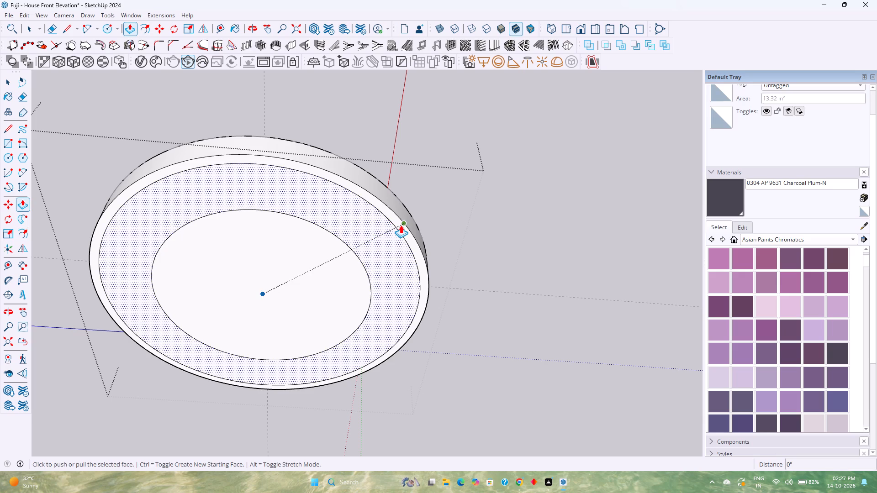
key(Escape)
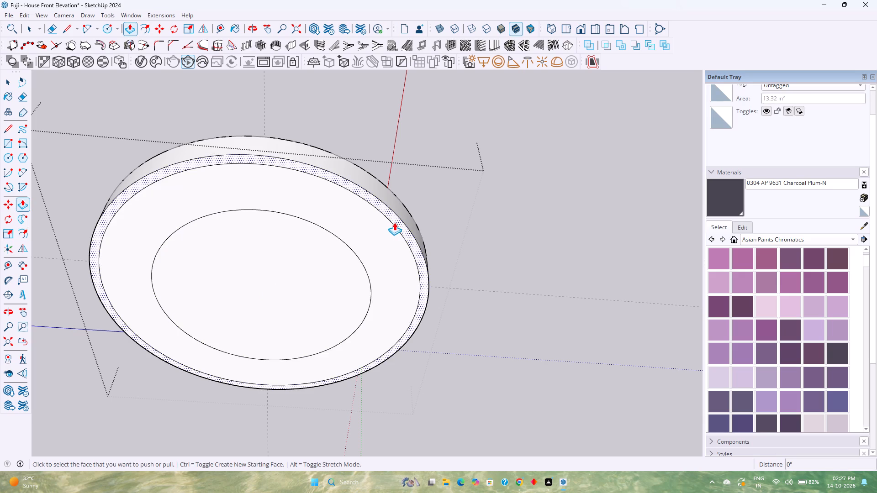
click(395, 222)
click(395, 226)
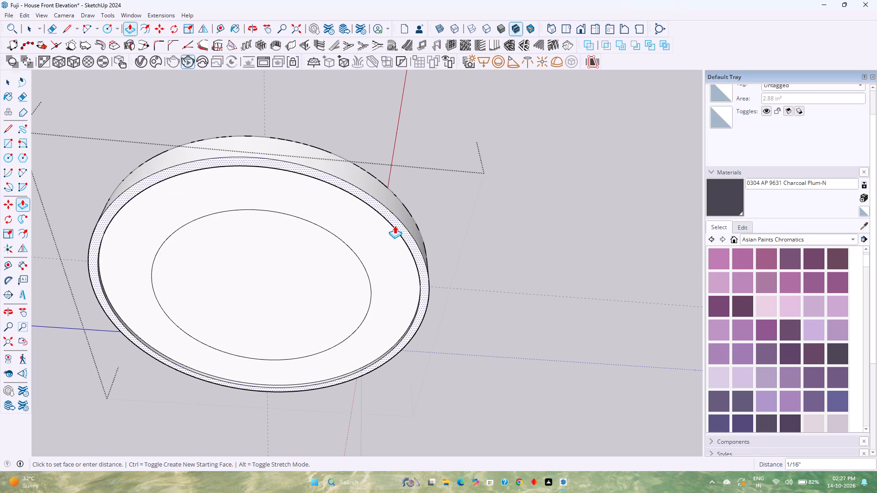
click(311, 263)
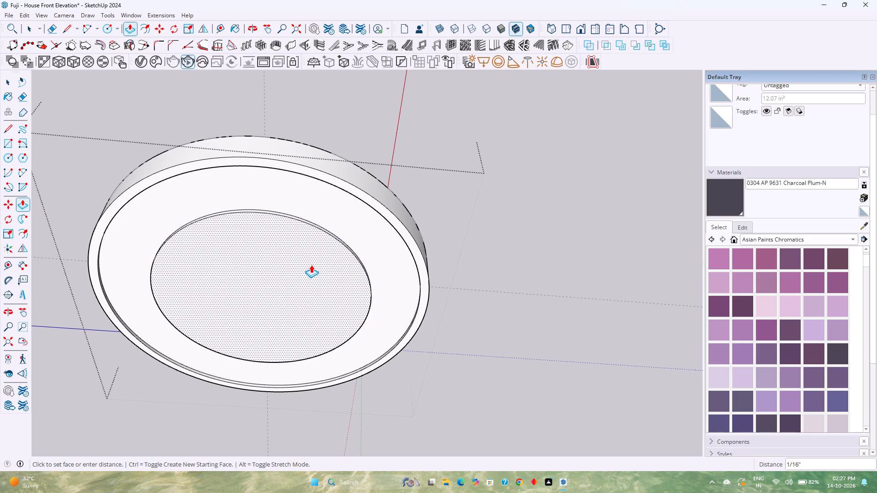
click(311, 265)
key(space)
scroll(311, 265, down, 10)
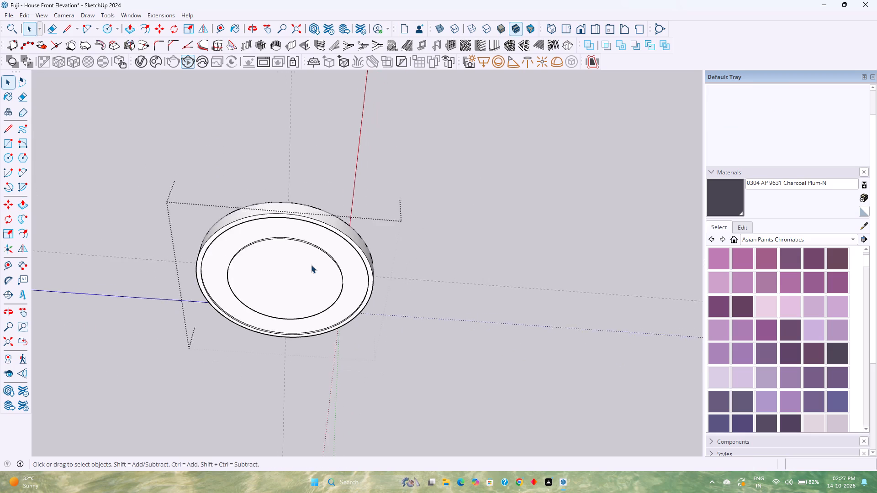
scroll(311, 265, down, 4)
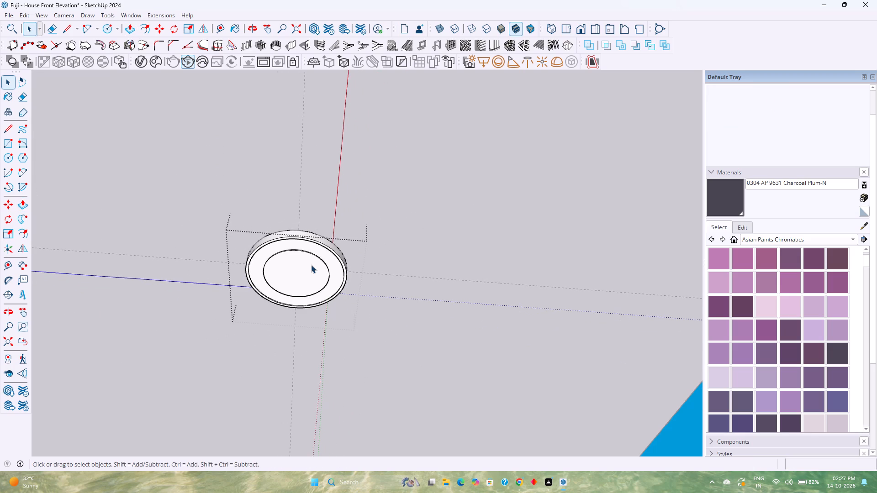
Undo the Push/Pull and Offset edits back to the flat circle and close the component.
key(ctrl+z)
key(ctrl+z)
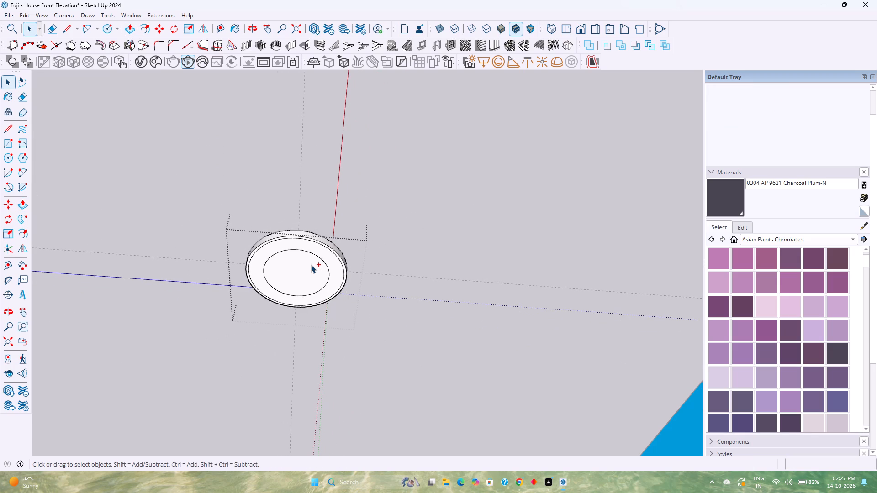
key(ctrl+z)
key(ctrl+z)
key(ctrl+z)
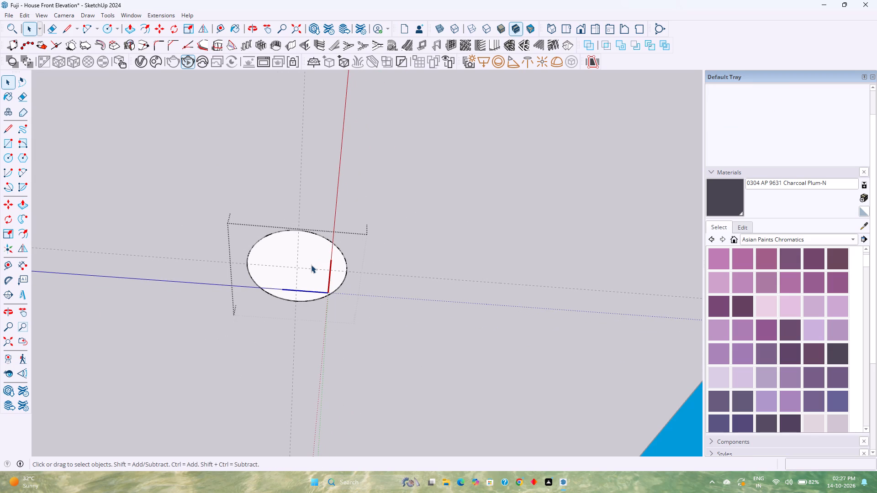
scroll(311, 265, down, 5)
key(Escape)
Copy the circle component 4' along the crossing guide to the neighbouring guide intersection near the slab edge.
click(311, 265)
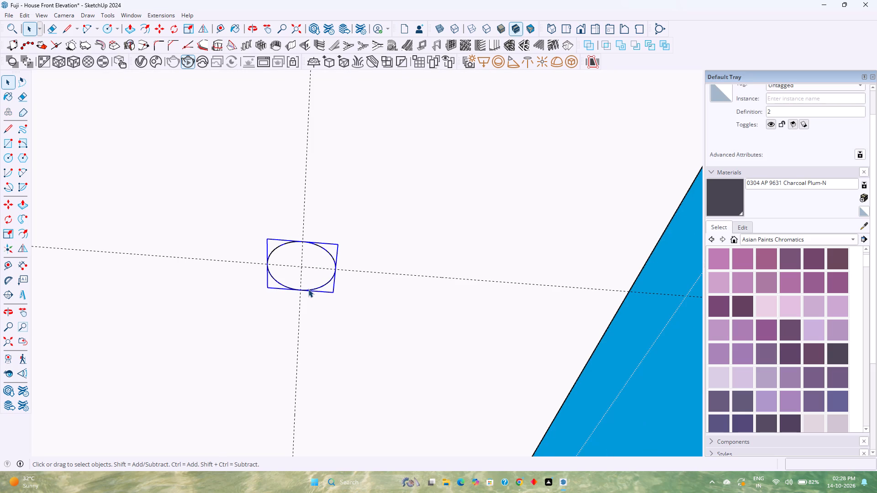
key(m)
click(302, 266)
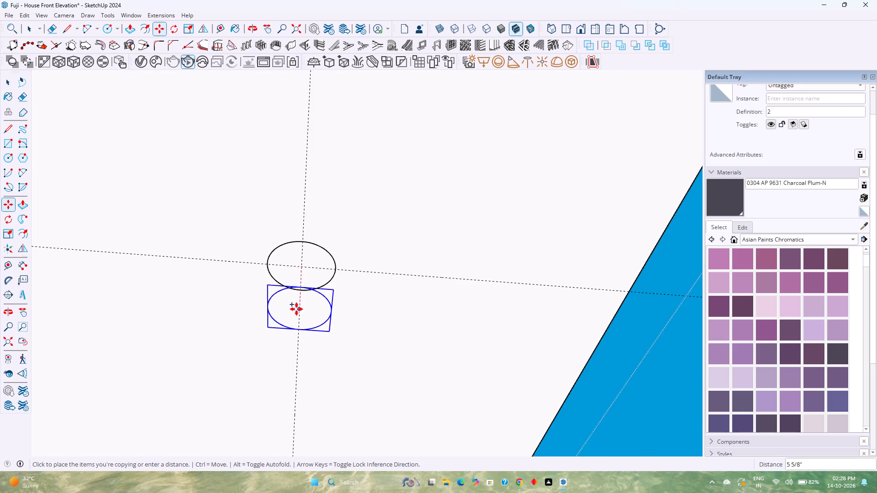
scroll(296, 309, down, 11)
shift+middle_drag(293, 344, 287, 305)
shift+middle_drag(287, 303, 286, 299)
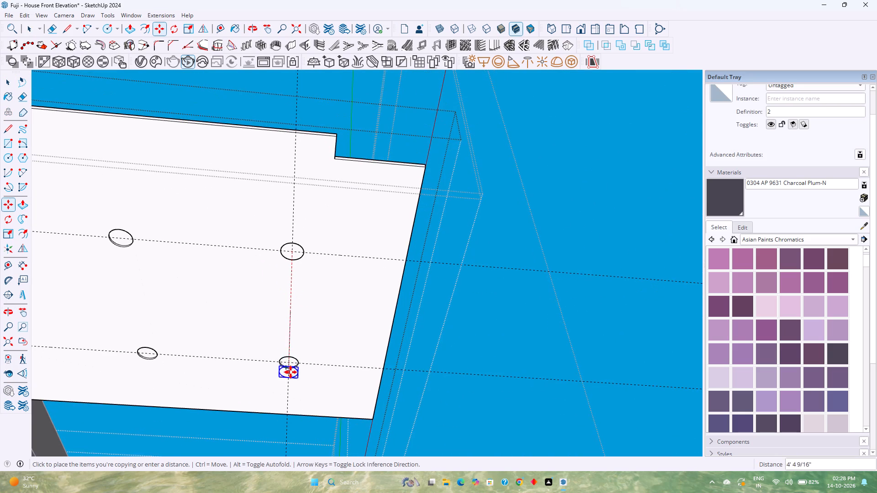
scroll(291, 372, up, 20)
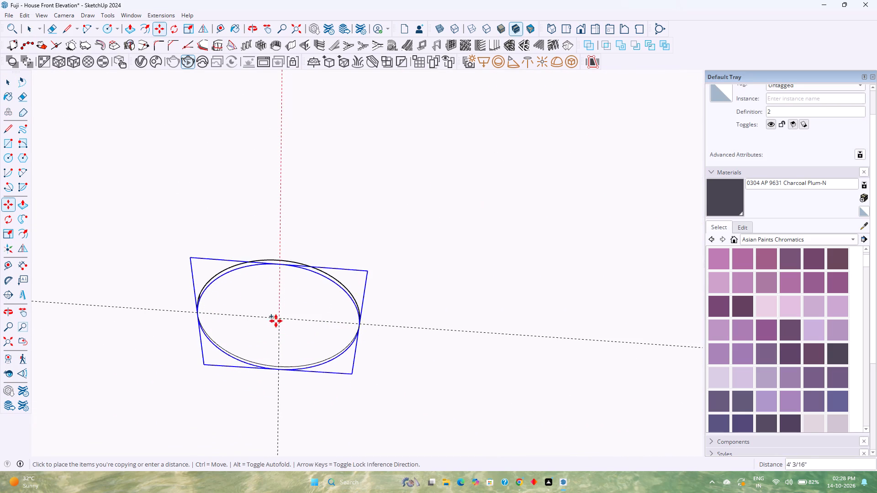
click(280, 319)
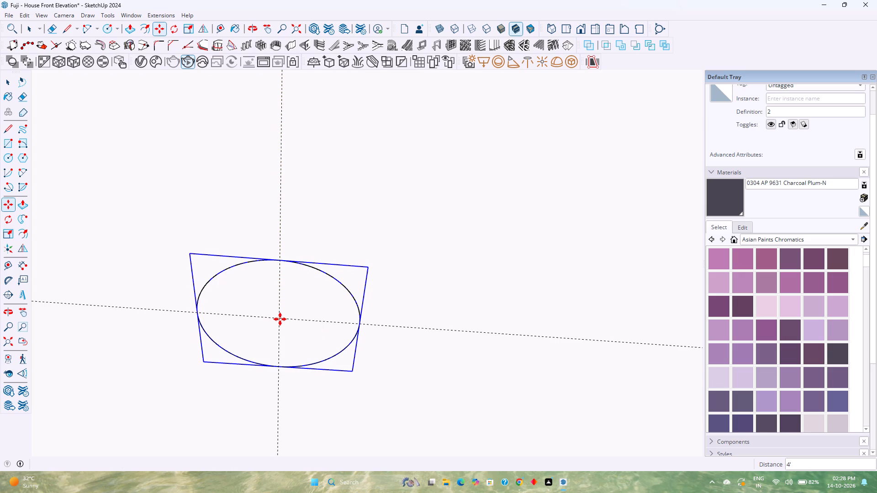
scroll(280, 319, down, 20)
key(space)
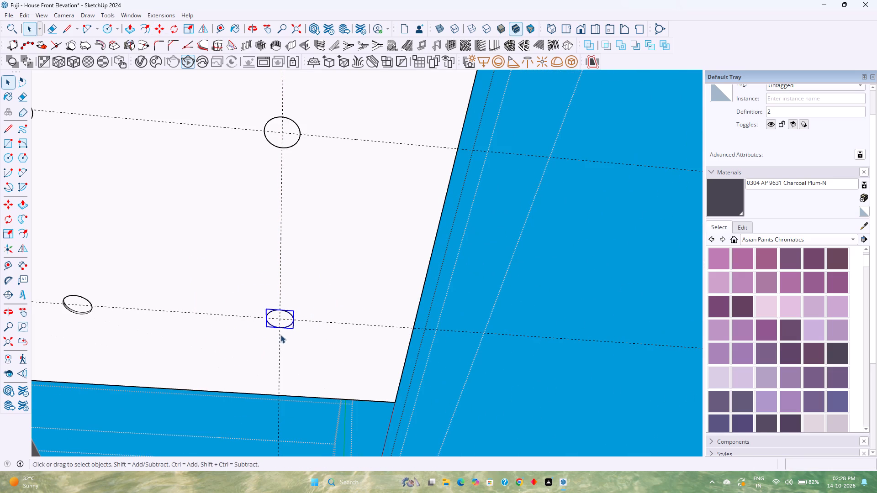
Select all instances of the circle component and copy them 10' 11" along the parallel guides to the far crossing guide, divided into 3 spaces.
scroll(285, 329, up, 2)
right_click(284, 322)
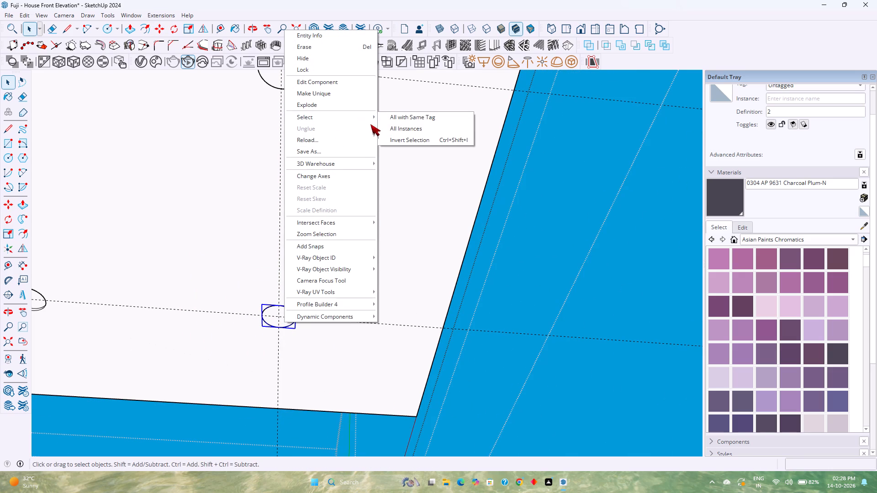
click(388, 131)
scroll(337, 269, down, 6)
middle_drag(337, 269, 353, 300)
key(m)
scroll(311, 192, up, 4)
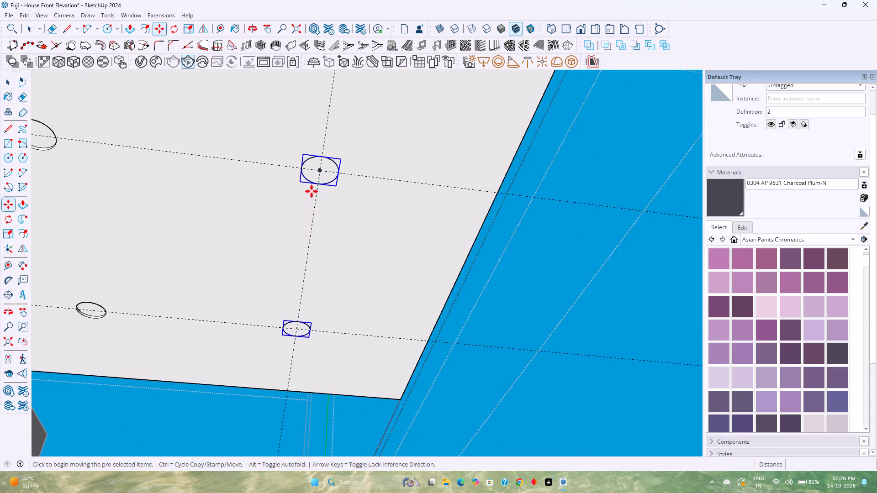
scroll(312, 190, up, 2)
click(322, 166)
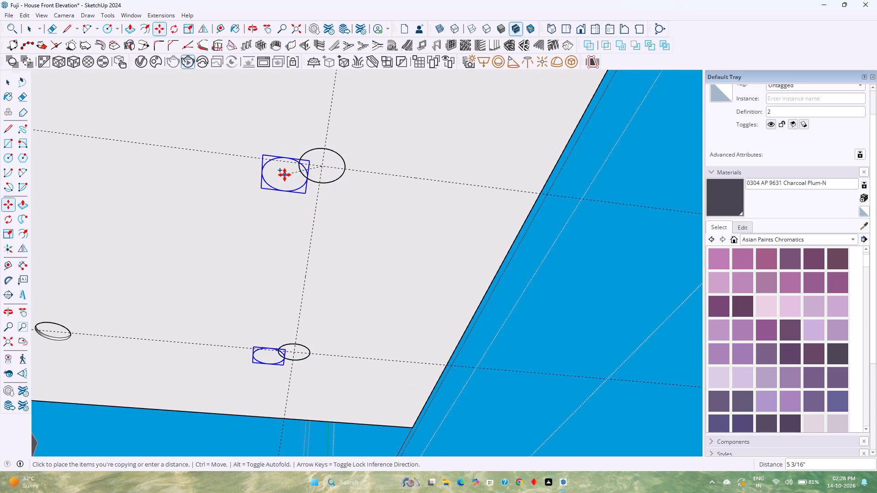
scroll(285, 175, down, 5)
shift+middle_drag(285, 175, 493, 223)
shift+scroll(493, 223, down, 1)
scroll(493, 223, up, 1)
scroll(493, 223, down, 8)
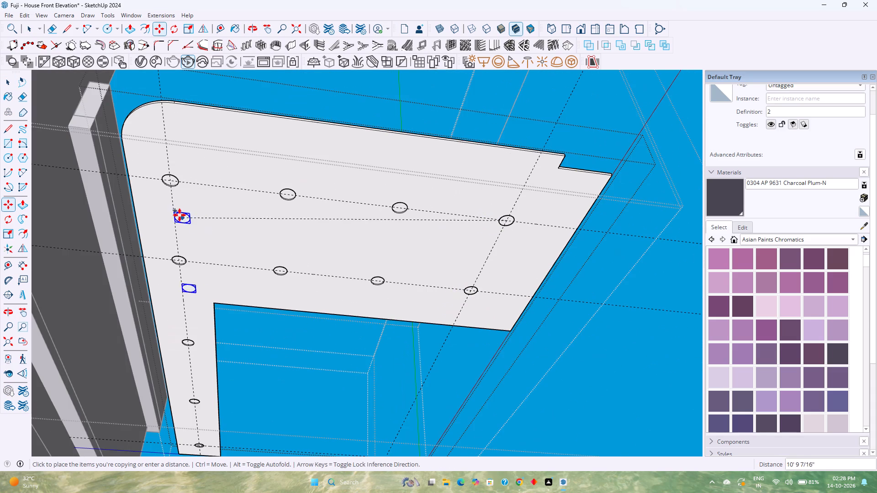
scroll(164, 181, up, 10)
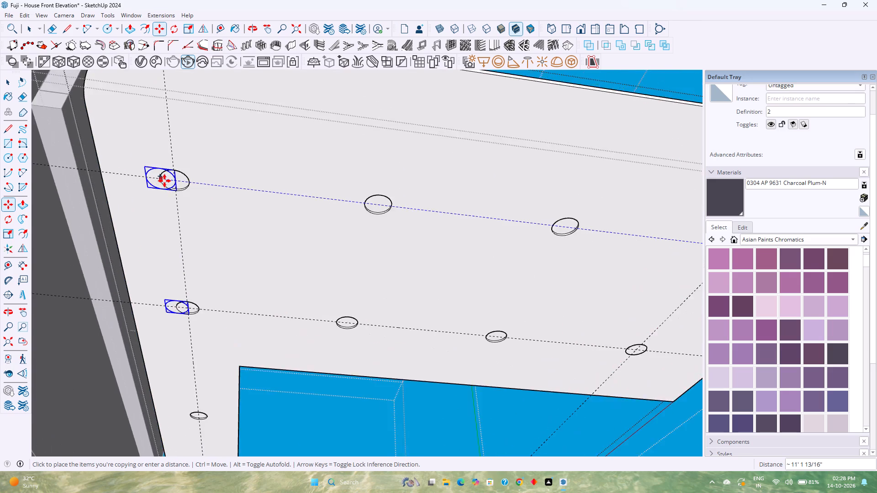
scroll(164, 181, up, 6)
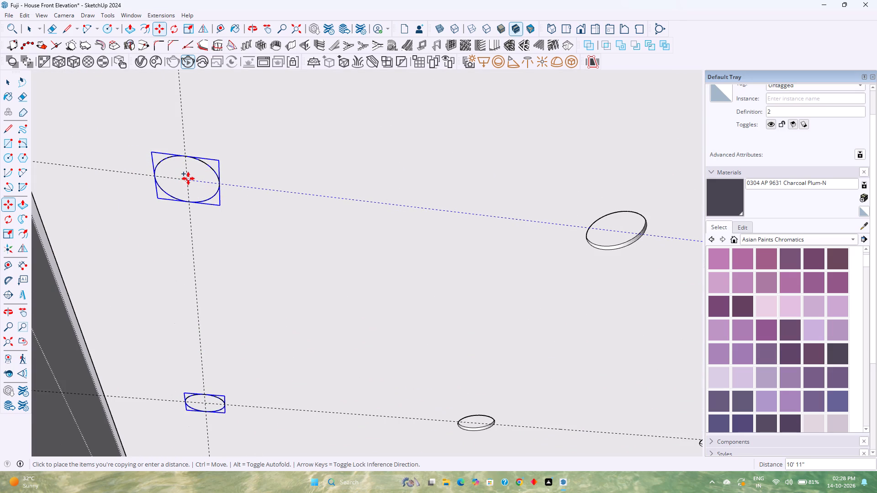
click(188, 178)
text(/3)
key(Return)
scroll(173, 231, down, 2)
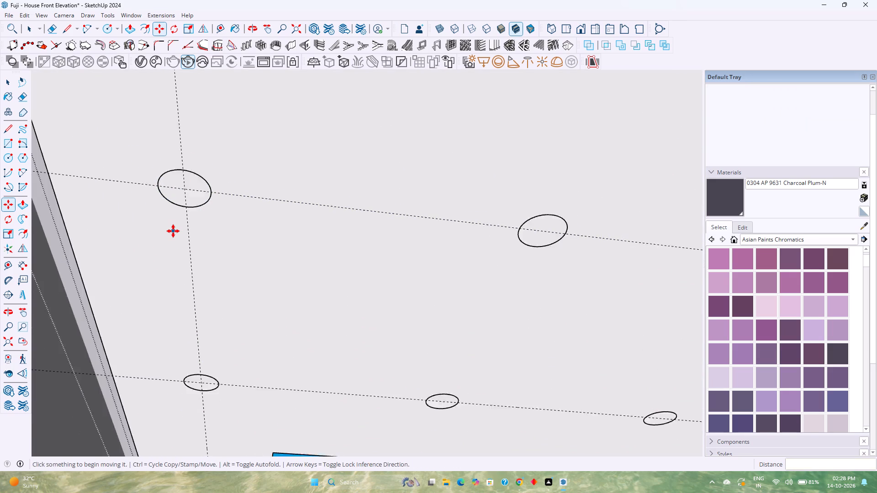
scroll(173, 231, down, 8)
Copy the circle at the inner corner intersection 17' 2" along the narrow slab strip's guide to its end intersection, divided into 4 spaces.
key(space)
scroll(175, 330, up, 3)
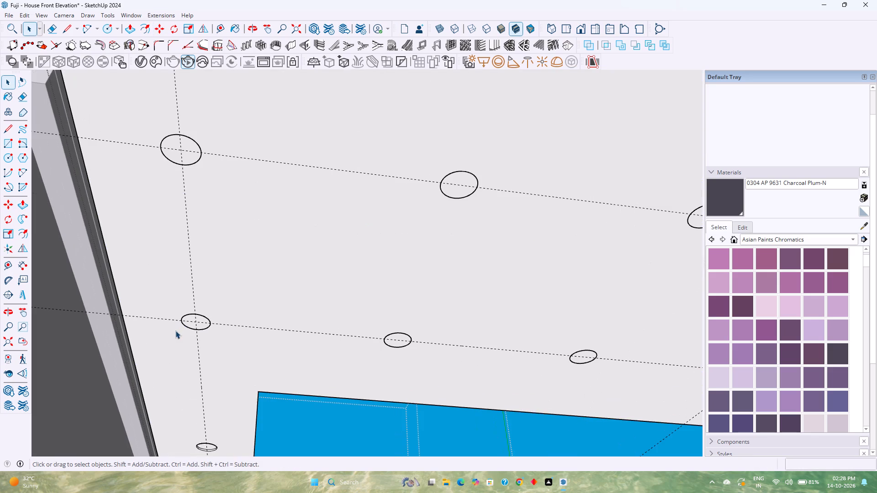
click(200, 326)
middle_drag(204, 339, 129, 324)
middle_click(129, 324)
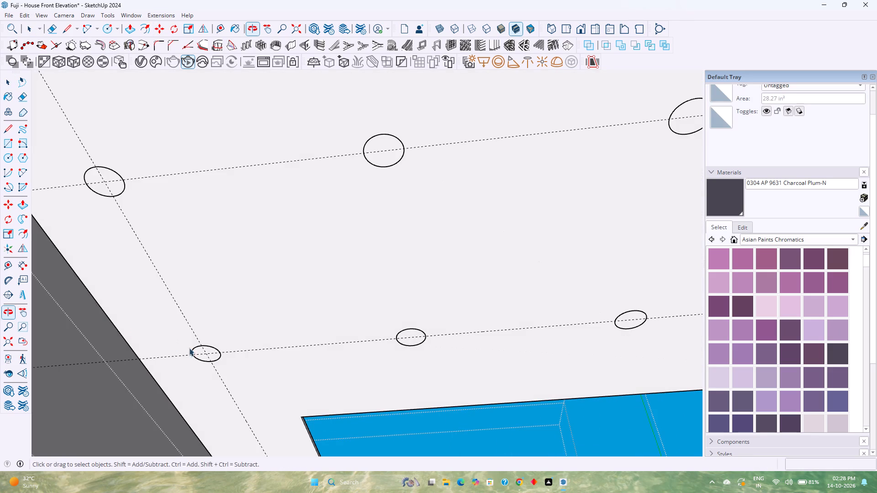
scroll(221, 372, up, 8)
click(207, 340)
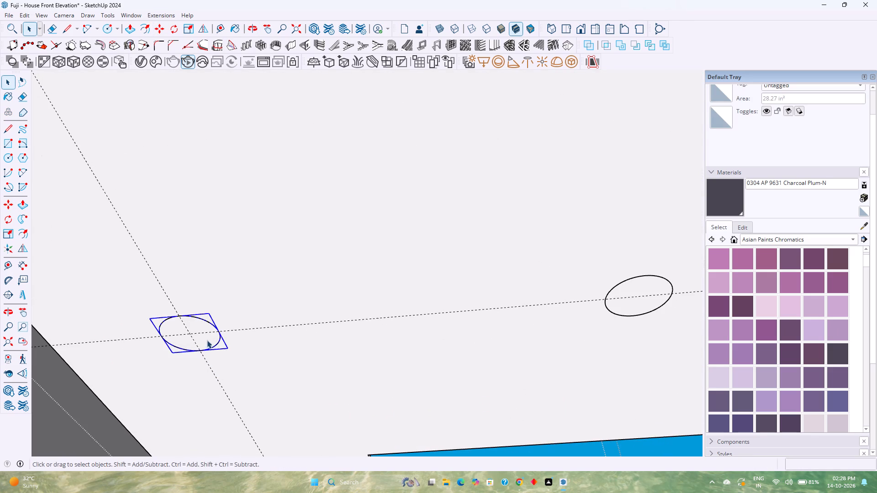
key(m)
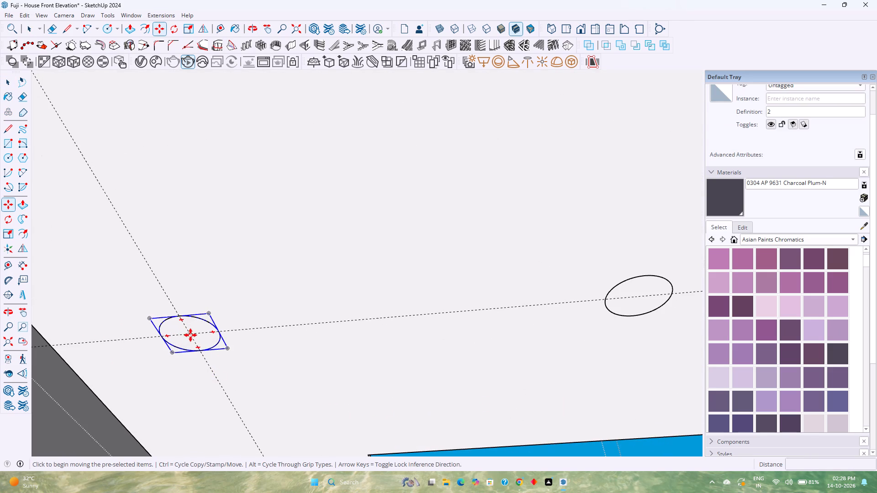
click(190, 335)
scroll(232, 375, down, 5)
shift+middle_drag(263, 380, 189, 302)
scroll(187, 298, down, 6)
shift+middle_drag(217, 393, 124, 271)
shift+middle_click(123, 269)
scroll(127, 275, down, 5)
scroll(216, 410, up, 15)
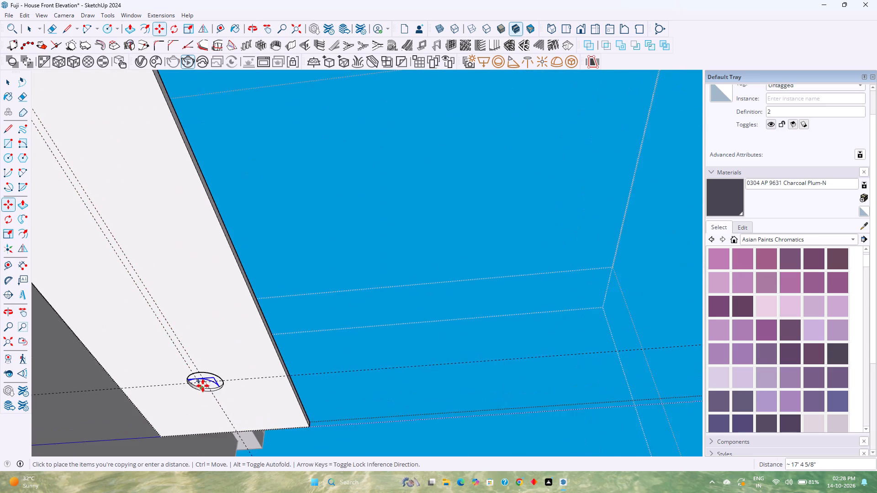
scroll(203, 386, up, 2)
scroll(203, 386, down, 1)
scroll(203, 386, up, 12)
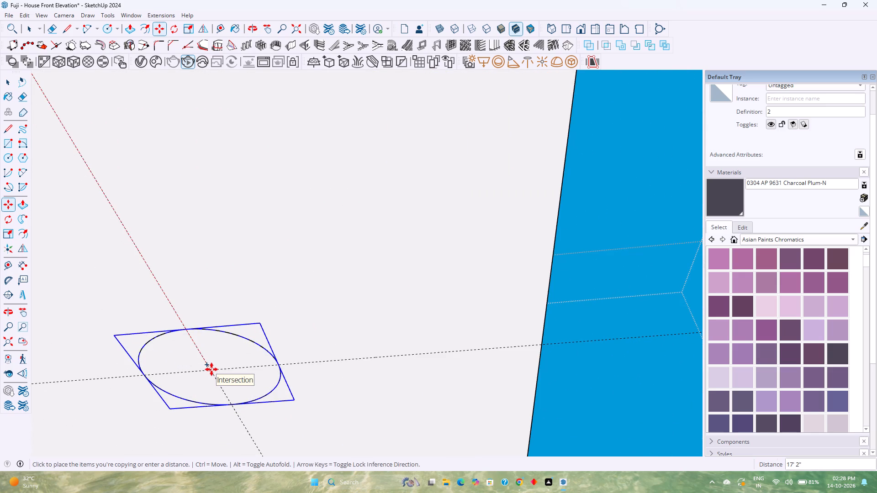
click(211, 369)
text(/4)
key(Return)
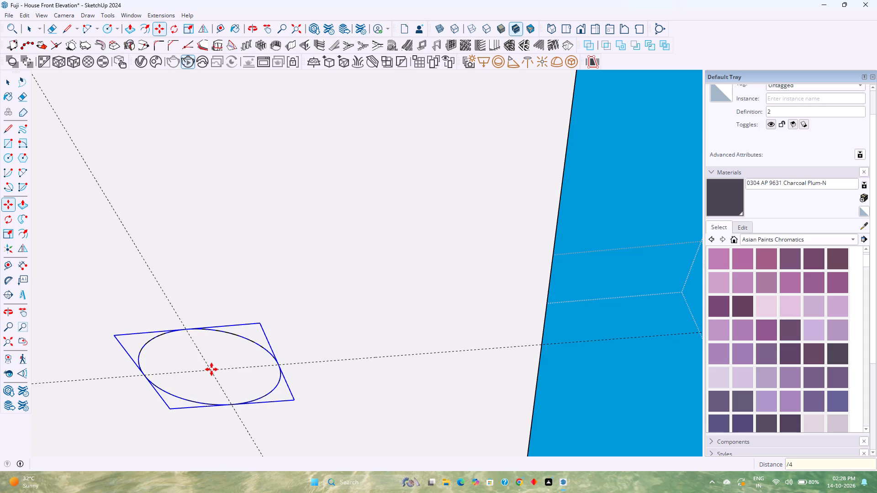
Change the division of the circle copies along the narrow strip to 3 spaces.
scroll(211, 369, down, 5)
scroll(211, 369, up, 1)
scroll(211, 369, down, 6)
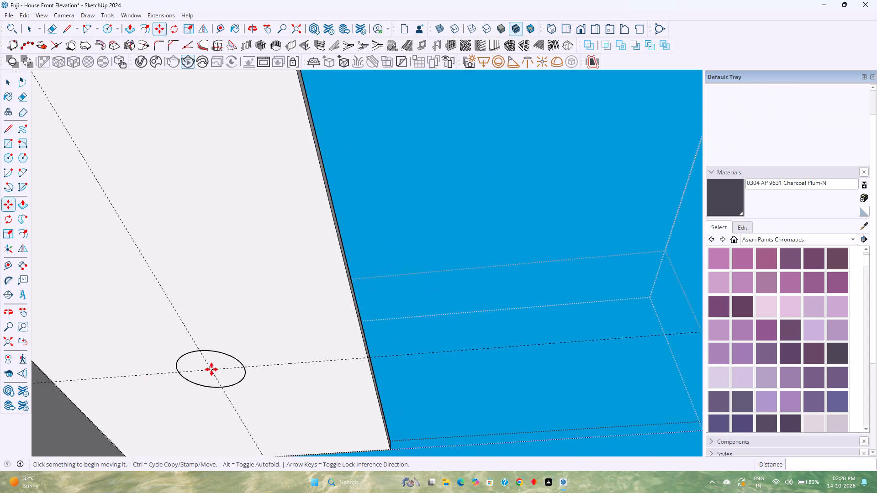
scroll(211, 369, down, 3)
scroll(211, 369, up, 1)
scroll(211, 369, down, 11)
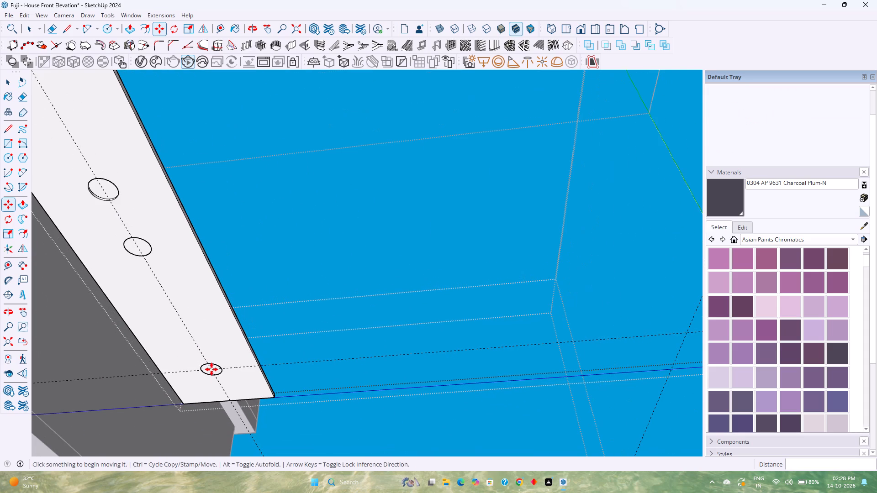
text(/3)
key(Return)
key(space)
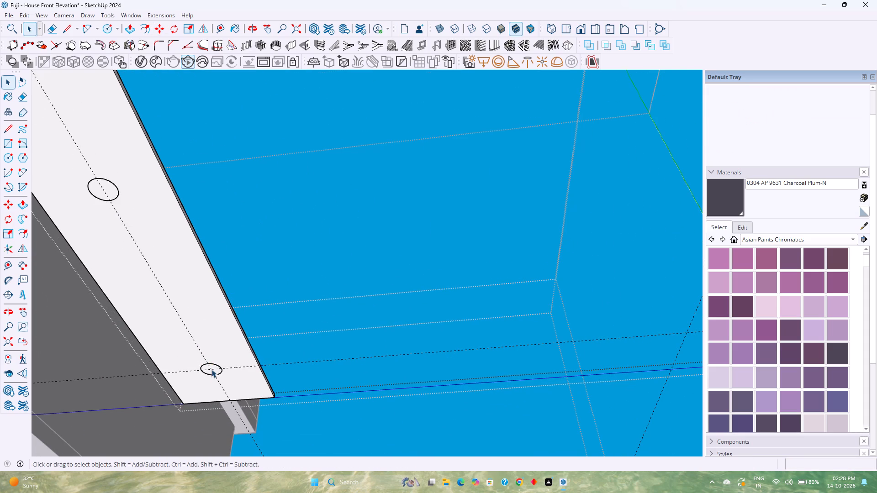
Open the circle component on the wide part of the slab for editing and Push/Pull its face outward by 0.5".
scroll(211, 369, down, 15)
middle_drag(211, 369, 228, 375)
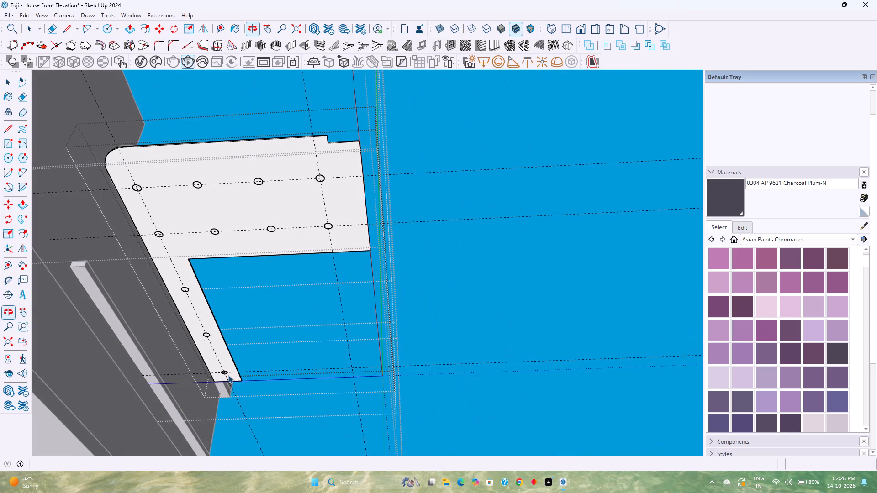
scroll(317, 174, up, 3)
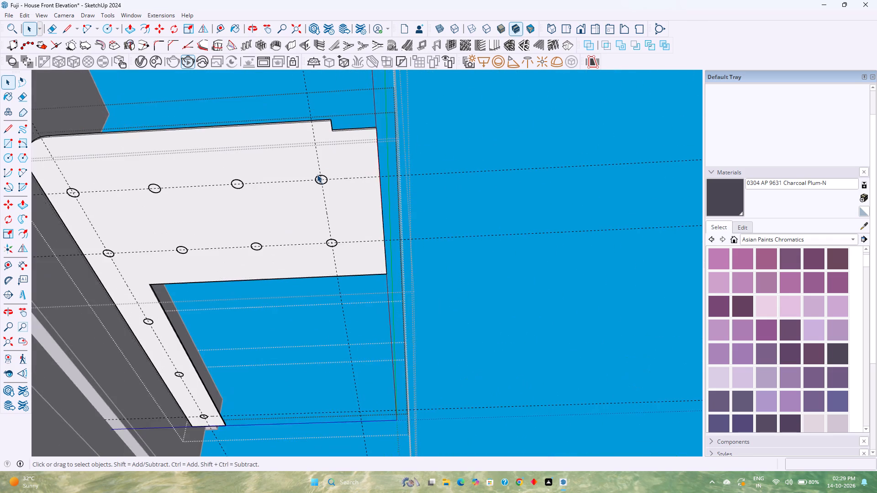
scroll(317, 174, up, 15)
scroll(328, 195, down, 3)
scroll(328, 195, up, 2)
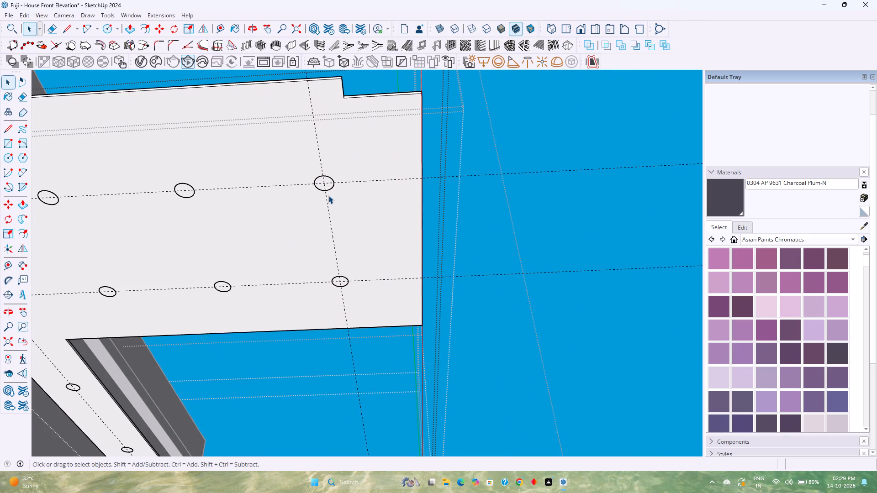
scroll(328, 195, up, 1)
scroll(328, 195, down, 3)
scroll(328, 195, up, 2)
scroll(328, 195, down, 4)
scroll(328, 195, up, 10)
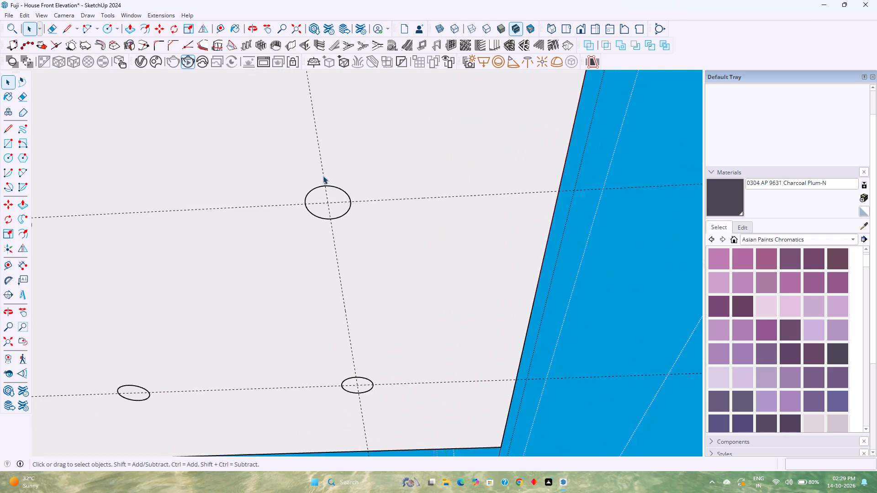
scroll(323, 176, up, 12)
double_click(347, 201)
scroll(347, 201, up, 4)
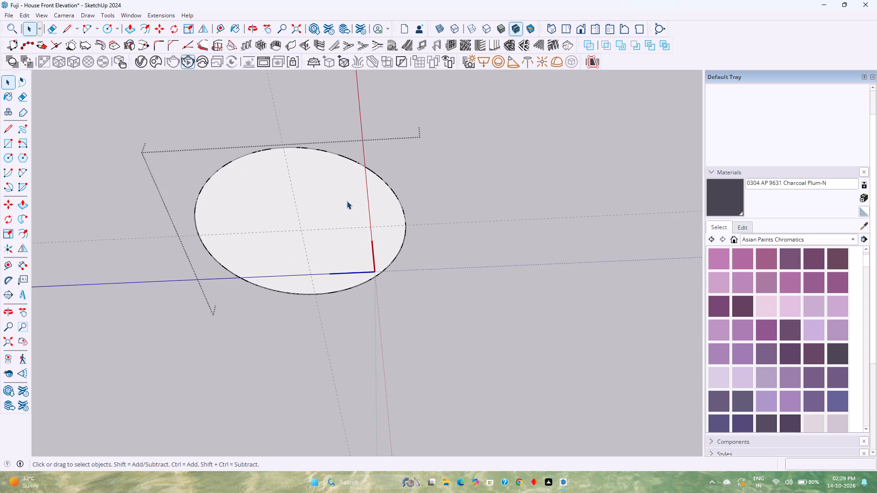
click(336, 189)
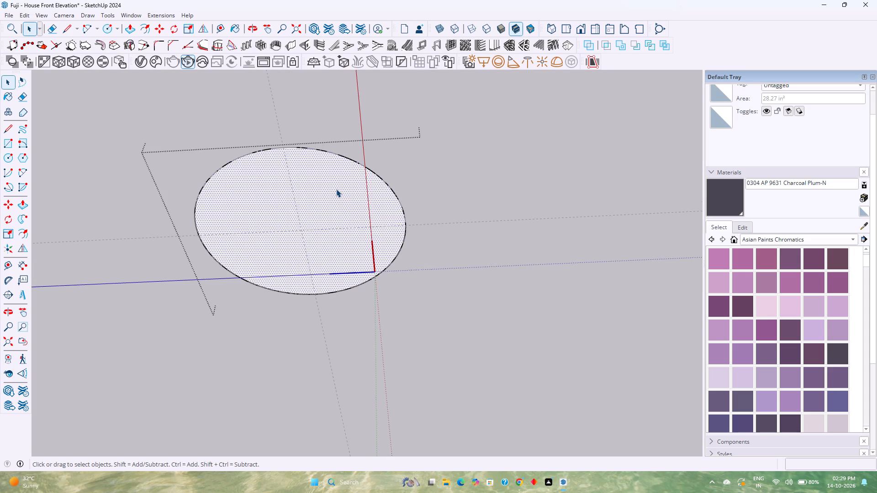
key(p)
click(336, 189)
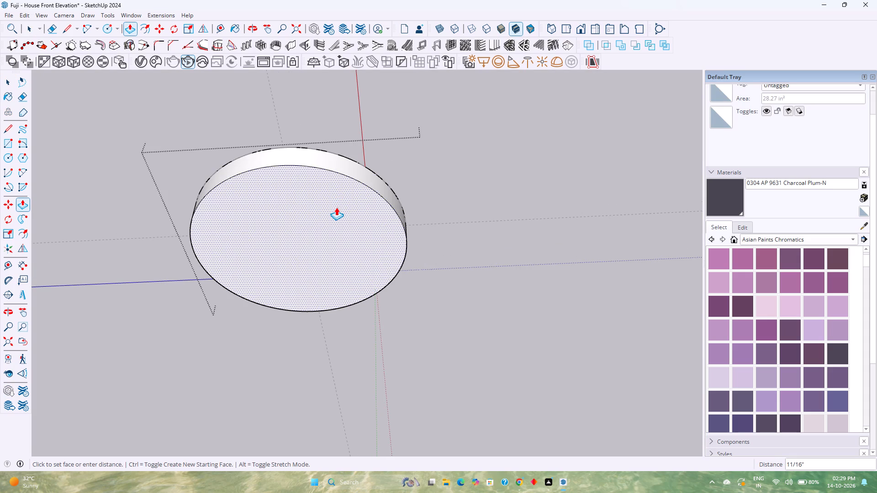
text(0.5)
key(Return)
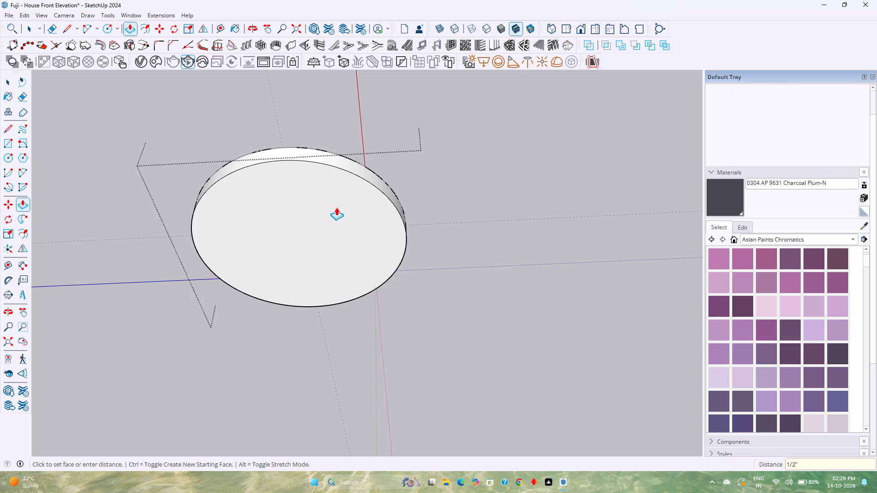
Offset the disc's face outline inward by about 1/8", and offset that inner circle inward by about 3/4".
click(141, 31)
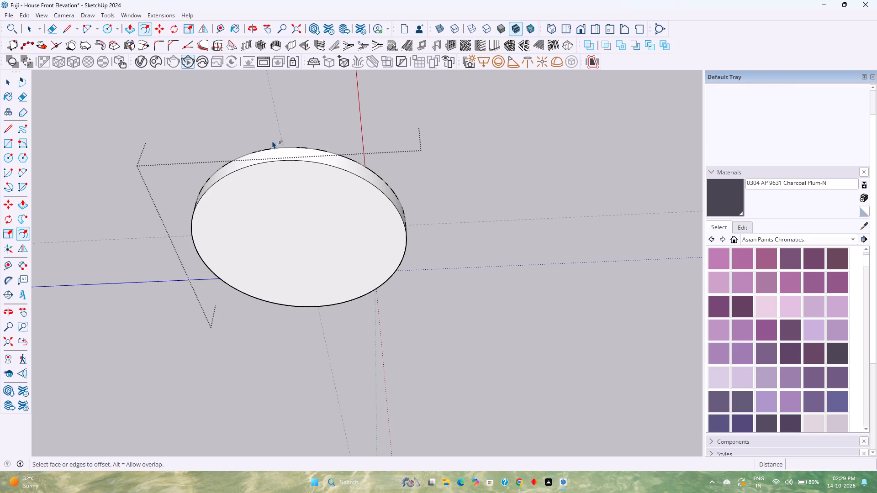
click(344, 186)
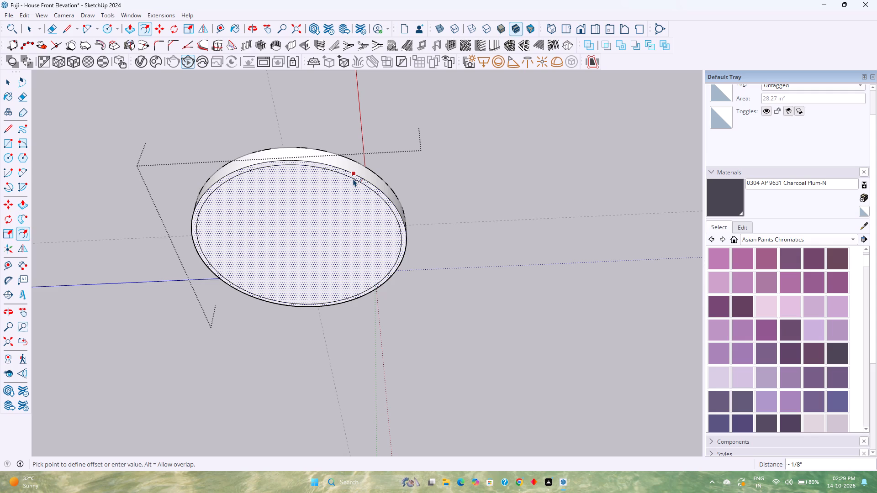
click(353, 178)
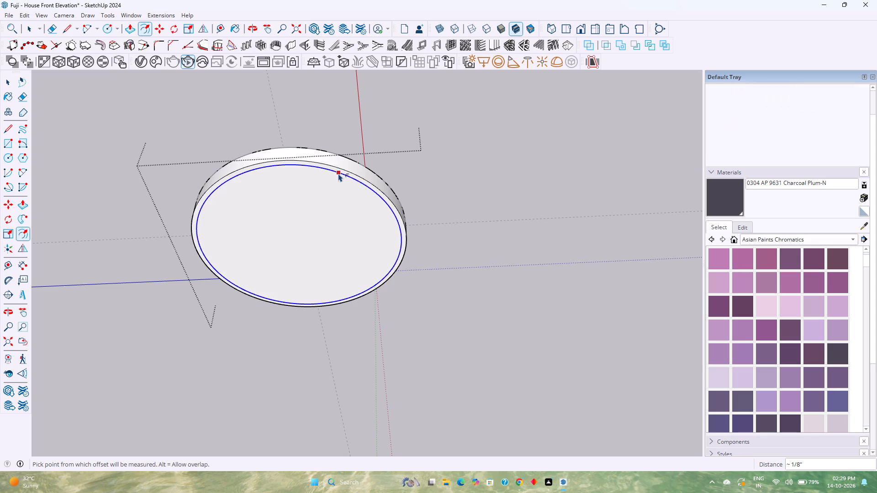
click(336, 178)
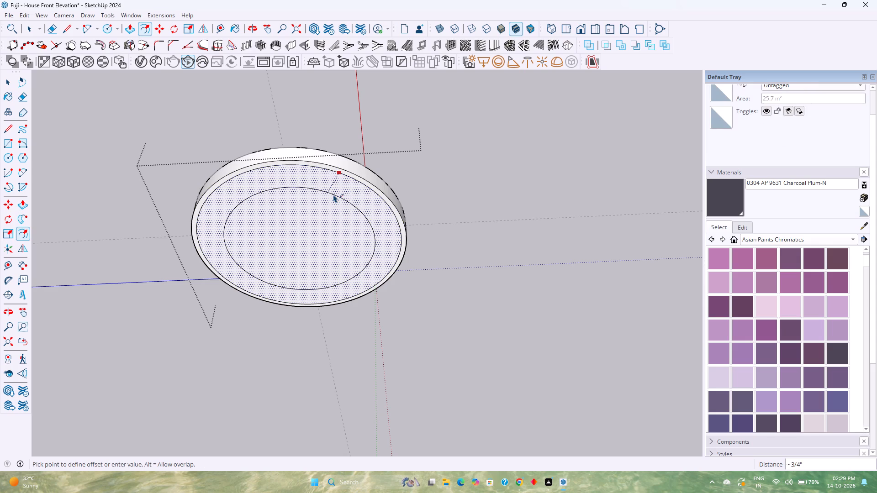
click(333, 194)
Push/Pull the disc's narrow outer ring and its central circle outward by 1/16" each.
scroll(350, 189, up, 3)
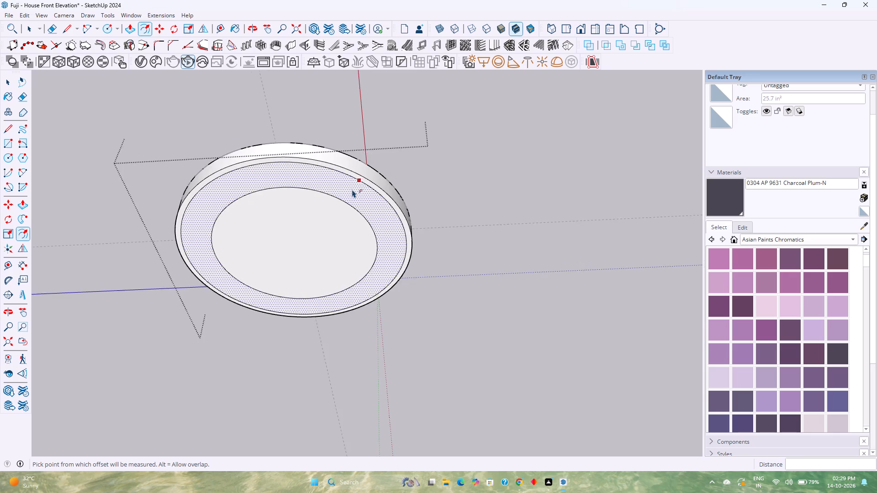
scroll(352, 189, up, 6)
key(p)
key(Escape)
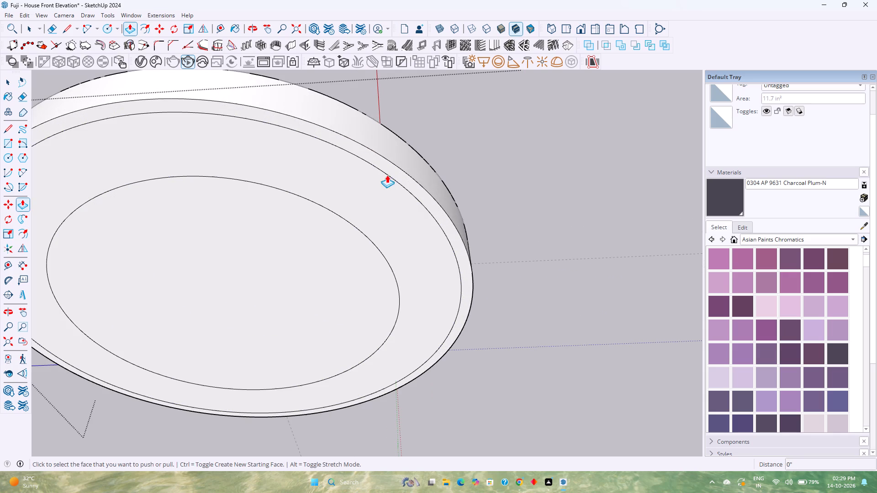
click(391, 172)
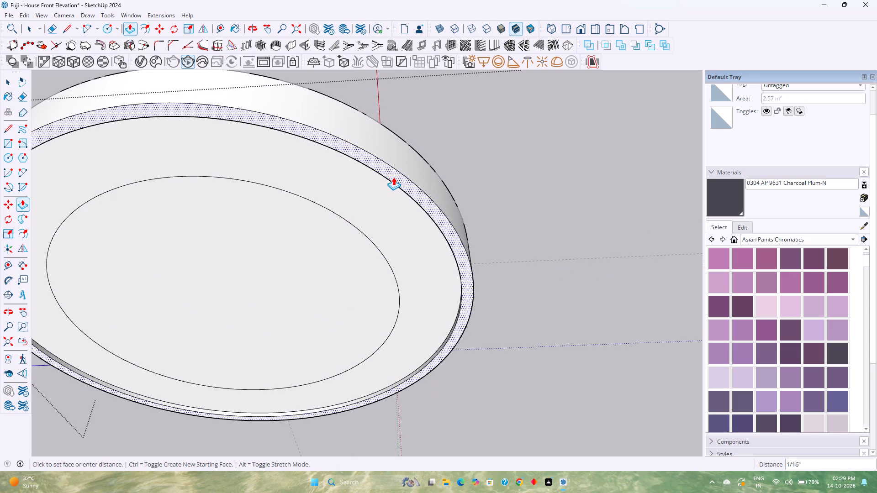
click(393, 177)
double_click(316, 240)
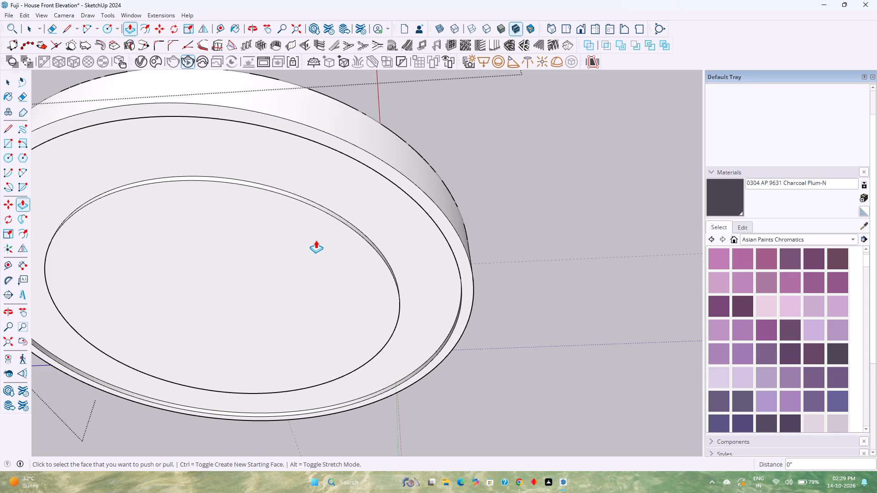
key(space)
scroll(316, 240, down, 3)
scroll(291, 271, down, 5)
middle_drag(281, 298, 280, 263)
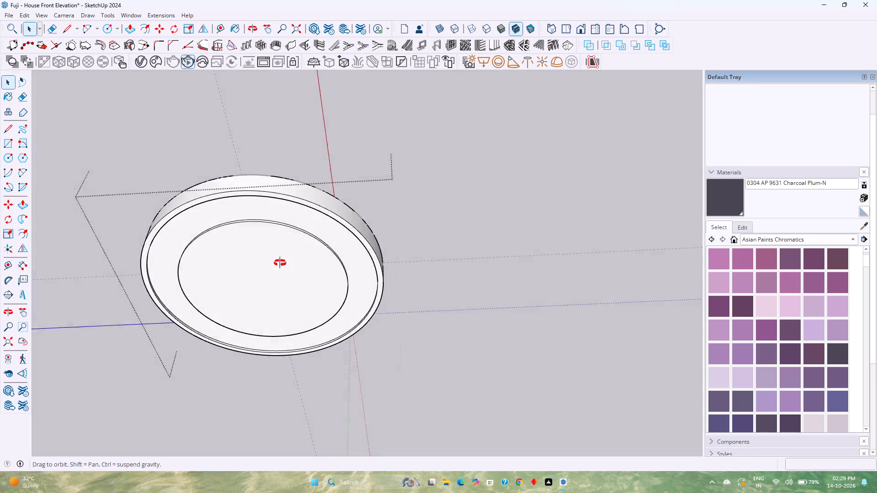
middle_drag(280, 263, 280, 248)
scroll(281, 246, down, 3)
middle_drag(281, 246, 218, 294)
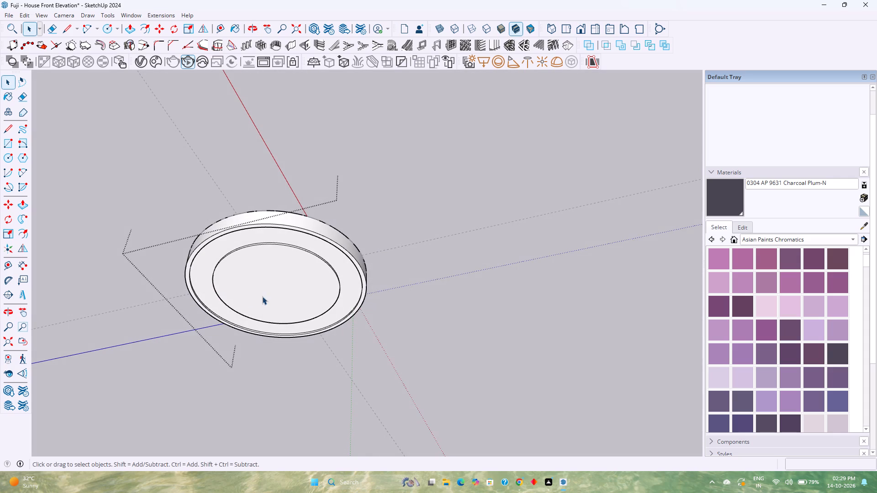
Place a spot light at the centre of the disc component's raised central face and leave the component.
scroll(258, 301, up, 3)
scroll(258, 301, down, 4)
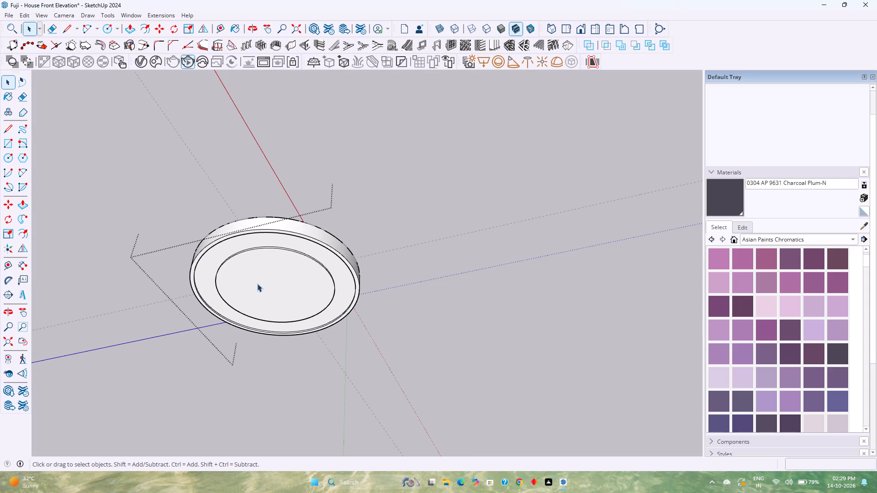
click(274, 290)
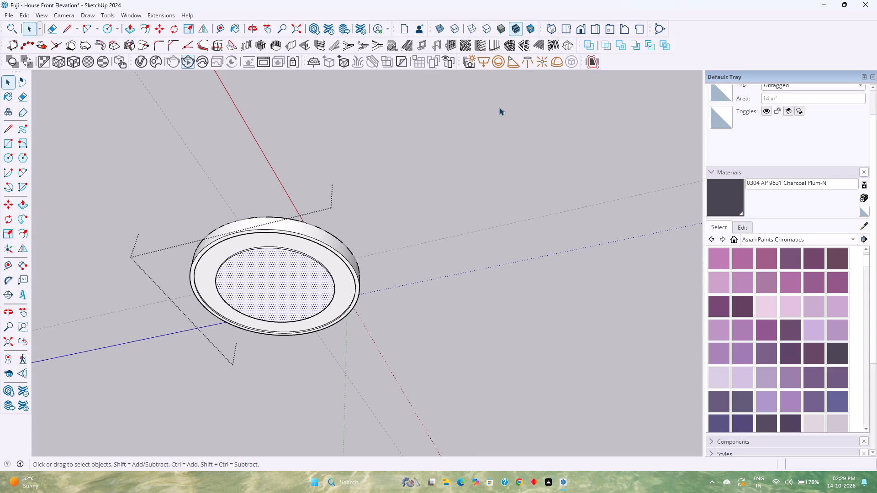
click(507, 64)
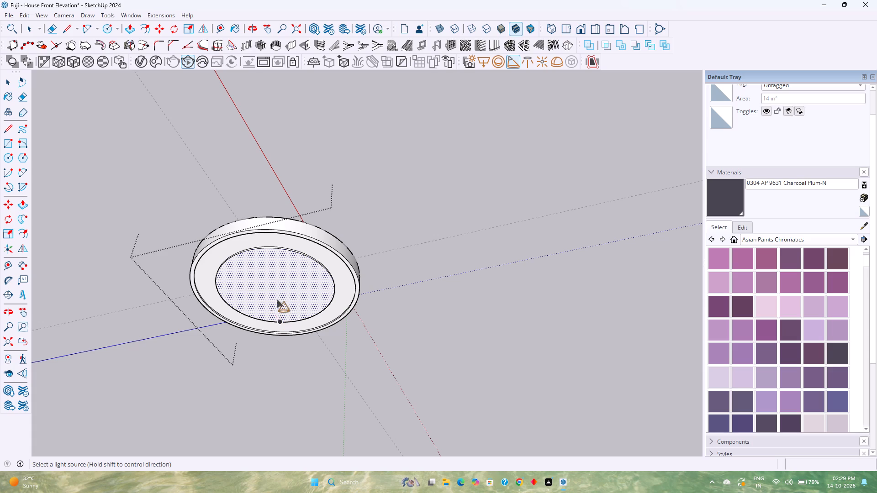
click(275, 286)
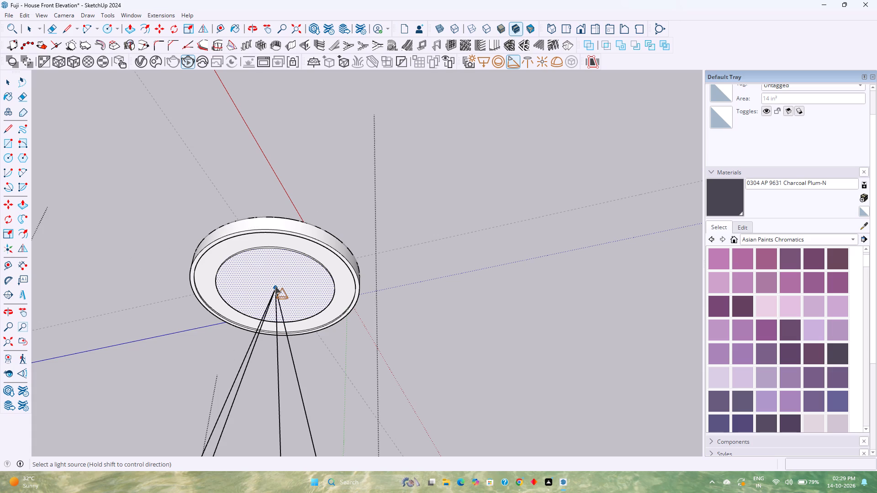
scroll(275, 286, down, 15)
scroll(275, 286, up, 1)
scroll(275, 286, down, 11)
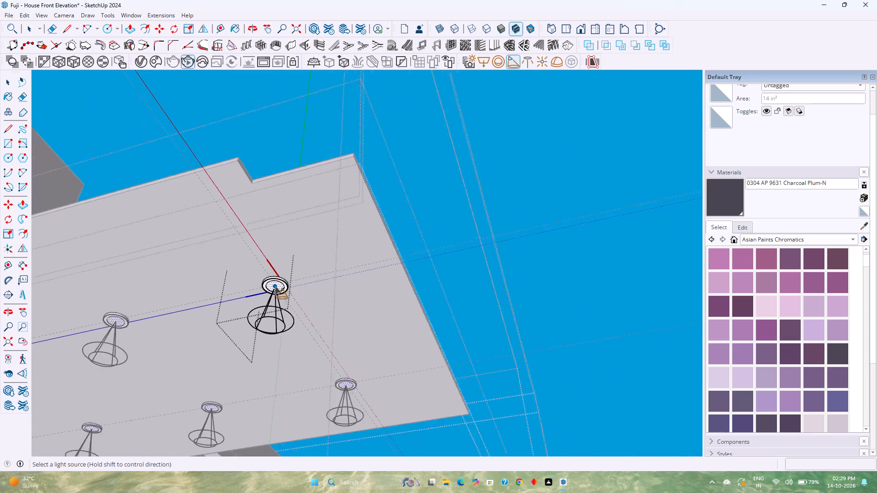
scroll(275, 286, down, 2)
scroll(275, 286, up, 1)
scroll(275, 286, down, 4)
scroll(319, 256, down, 1)
middle_drag(355, 240, 376, 277)
middle_click(376, 277)
middle_click(377, 278)
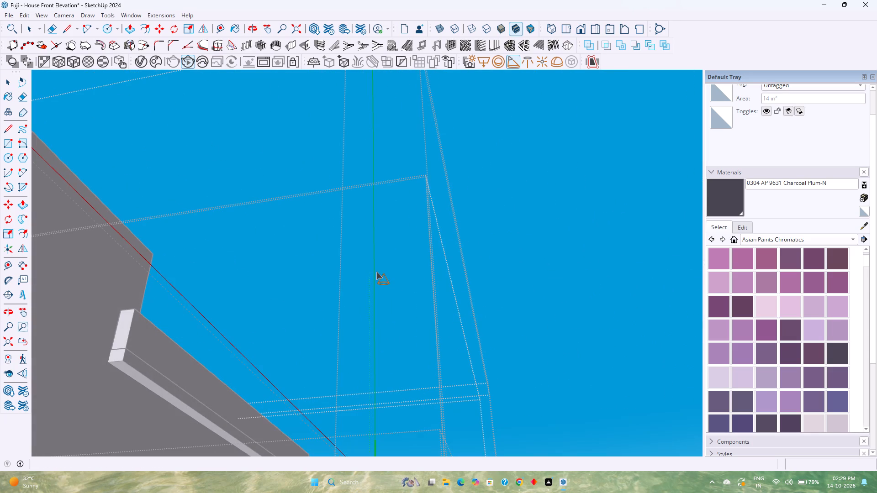
key(space)
key(Escape)
scroll(376, 272, down, 9)
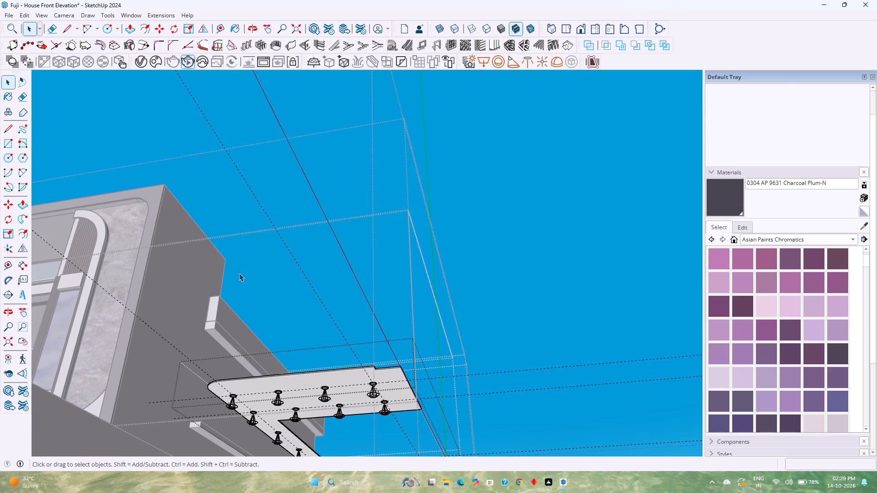
Delete all guides from the model.
click(31, 14)
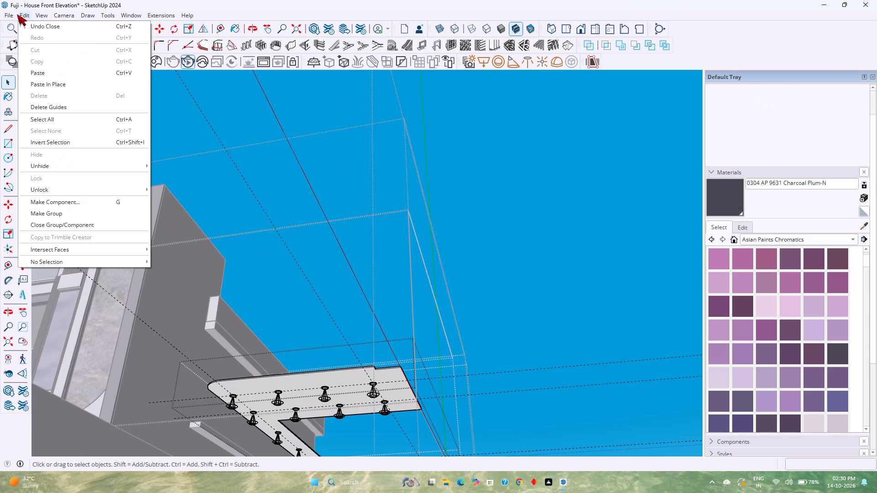
click(54, 107)
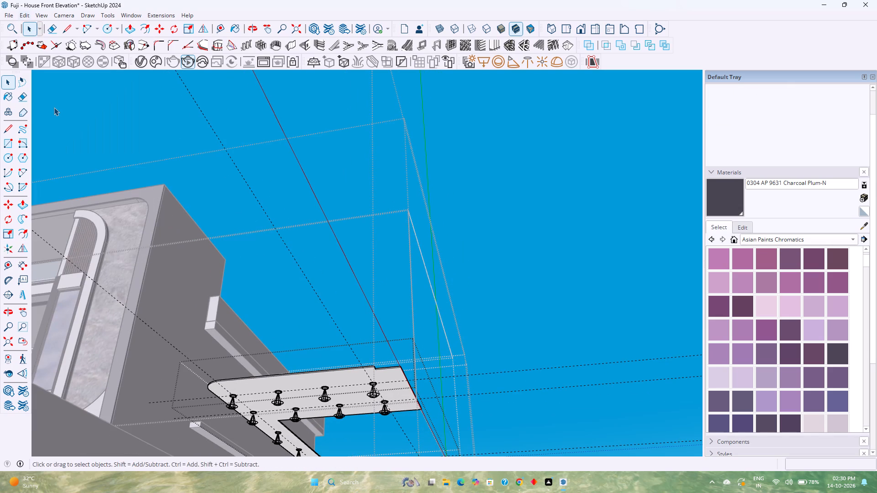
Leave the slab's parent group and move the slab with its lights to the wall corner beneath the ground-floor ceiling, snapping its inner back corner.
scroll(96, 169, down, 5)
scroll(133, 307, down, 1)
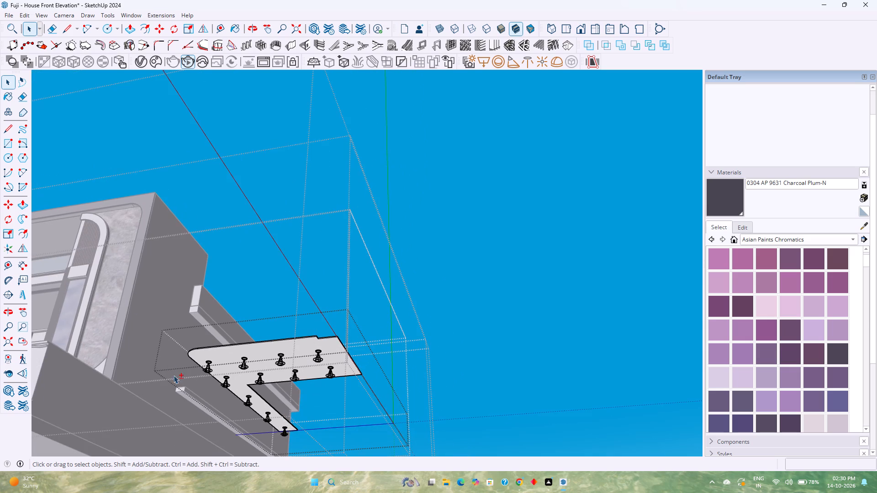
shift+middle_drag(174, 375, 170, 354)
shift+middle_drag(168, 341, 206, 389)
shift+middle_click(206, 389)
shift+middle_drag(283, 365, 252, 308)
shift+middle_click(252, 308)
middle_click(252, 306)
middle_drag(252, 306, 305, 364)
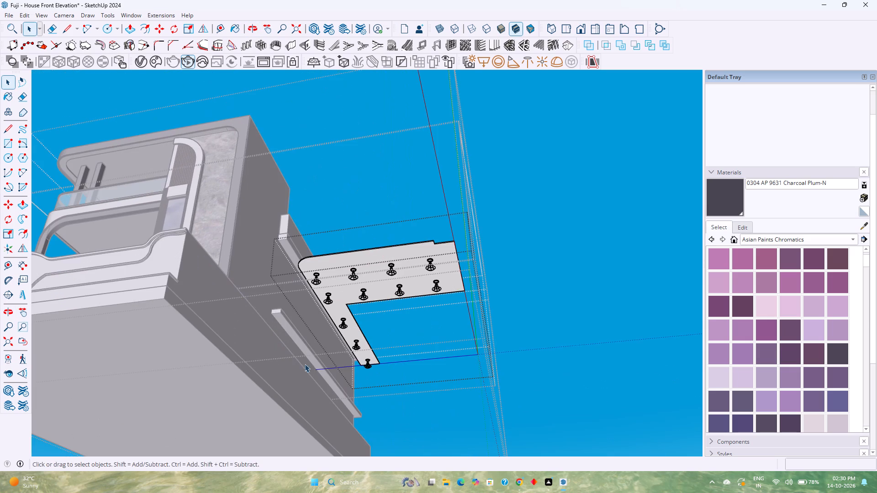
middle_drag(305, 364, 305, 364)
middle_click(306, 364)
scroll(340, 290, down, 3)
middle_drag(340, 290, 363, 370)
middle_click(363, 370)
scroll(405, 345, up, 3)
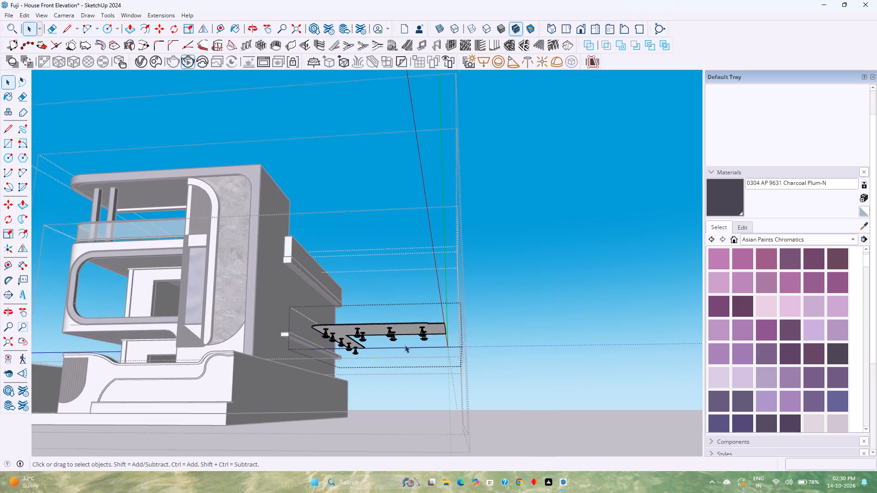
scroll(405, 345, up, 2)
middle_drag(405, 345, 421, 371)
scroll(432, 366, up, 8)
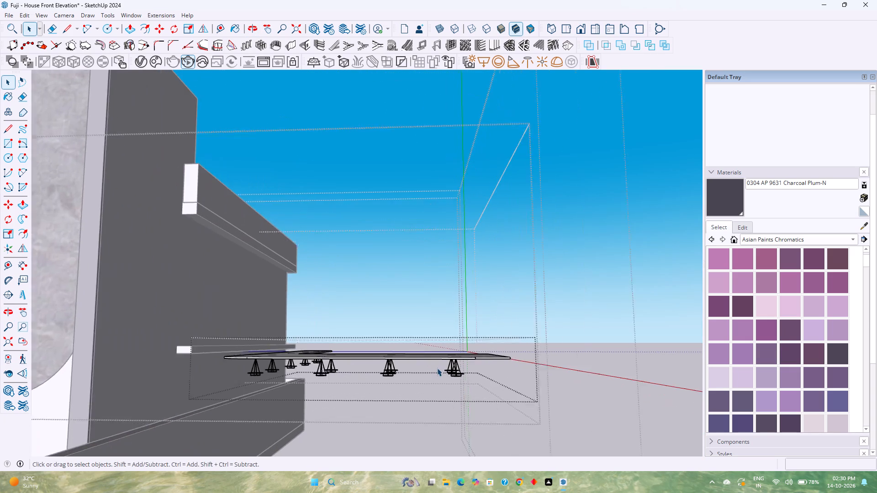
scroll(437, 368, up, 1)
shift+middle_drag(443, 369, 411, 360)
scroll(427, 346, up, 4)
middle_drag(428, 347, 443, 396)
middle_click(443, 396)
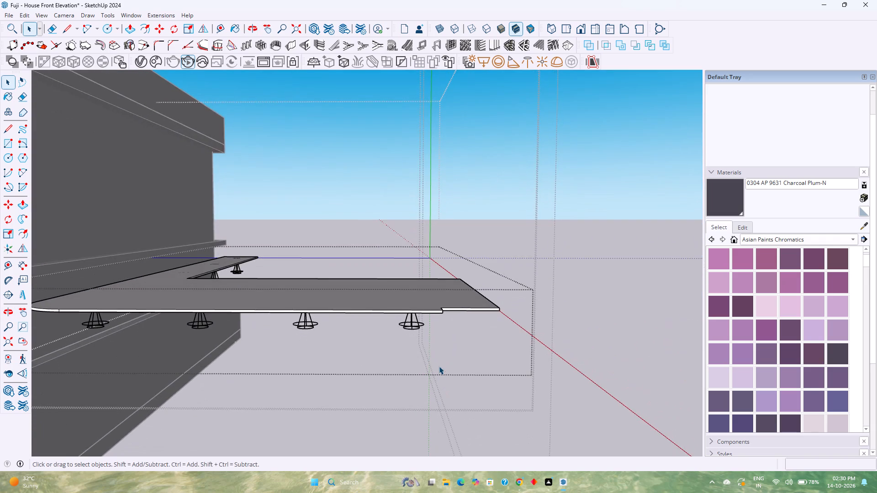
scroll(439, 362, down, 5)
key(Escape)
scroll(472, 329, up, 4)
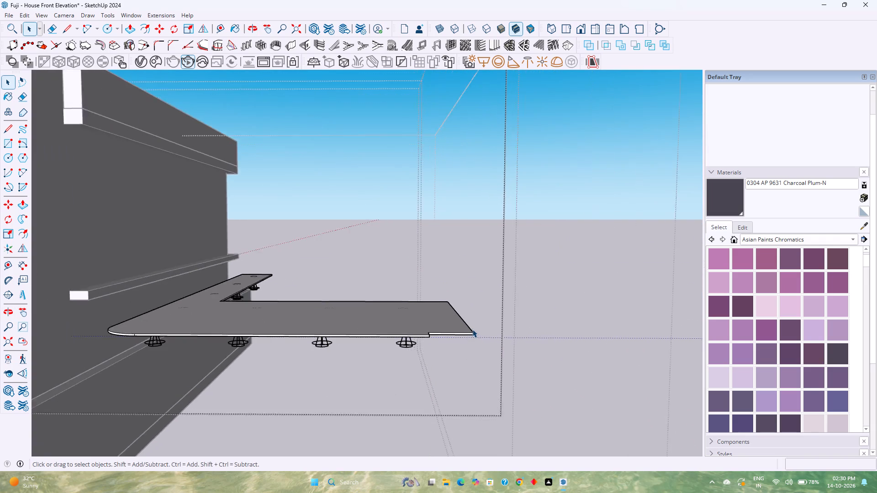
scroll(472, 329, up, 6)
key(m)
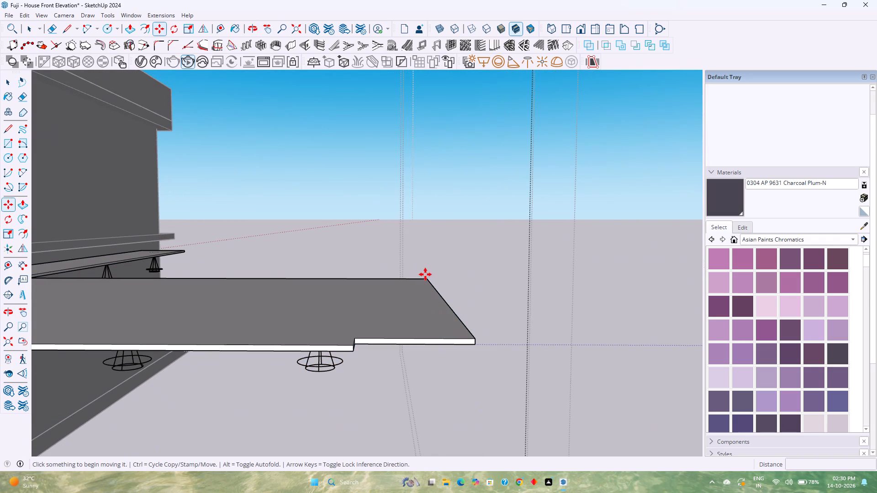
click(426, 278)
scroll(295, 304, down, 9)
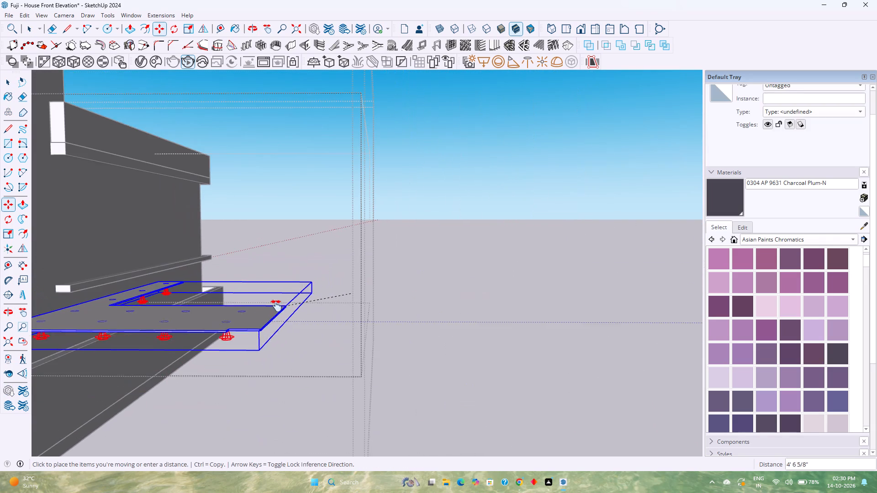
shift+middle_drag(276, 306, 698, 291)
shift+middle_click(698, 291)
middle_drag(283, 321, 384, 310)
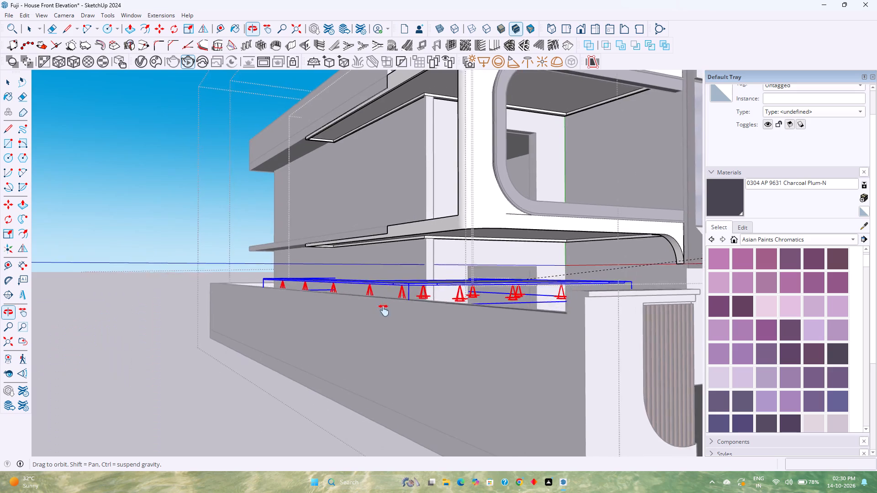
middle_drag(384, 310, 324, 335)
scroll(526, 267, up, 14)
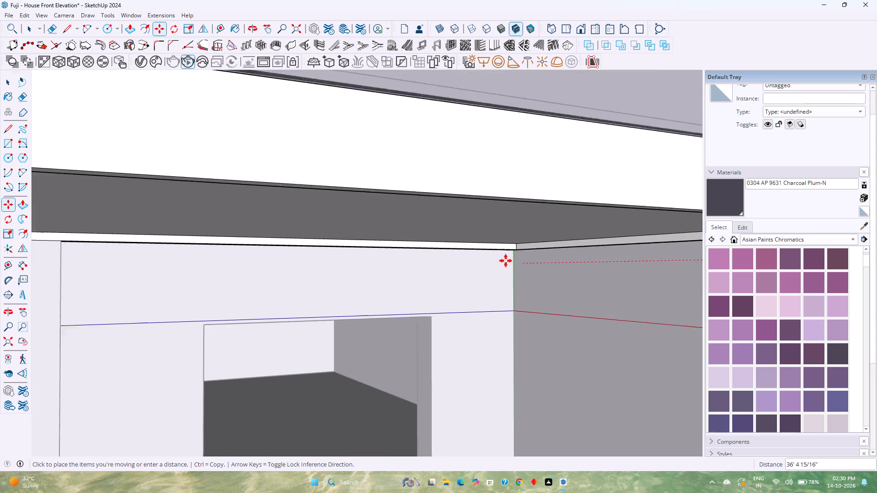
scroll(506, 261, up, 7)
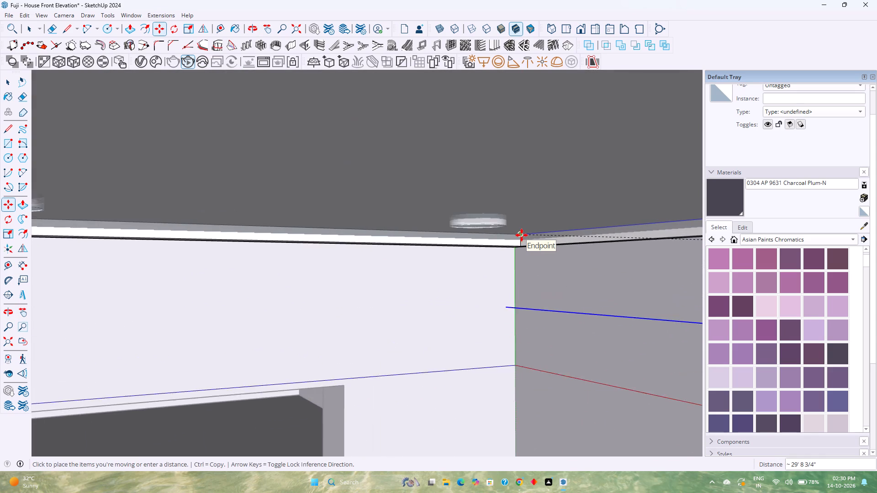
scroll(522, 235, up, 11)
click(522, 235)
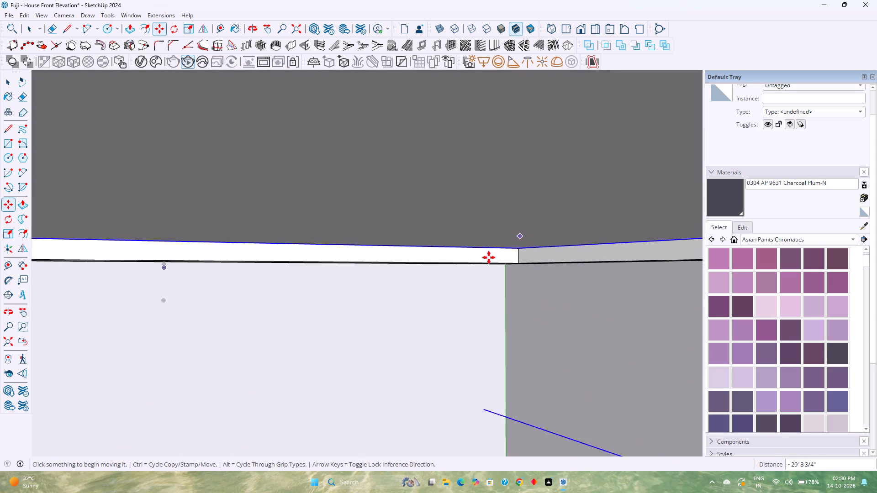
key(space)
Copy the ground-floor slab with its lights 9' 3" straight up to the underside of the upper-floor ceiling.
scroll(473, 264, down, 18)
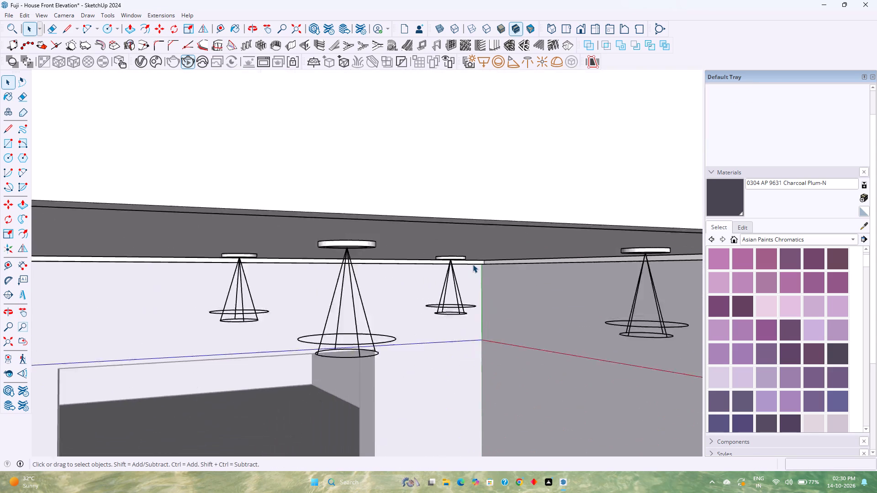
scroll(473, 264, down, 11)
middle_drag(440, 291, 475, 287)
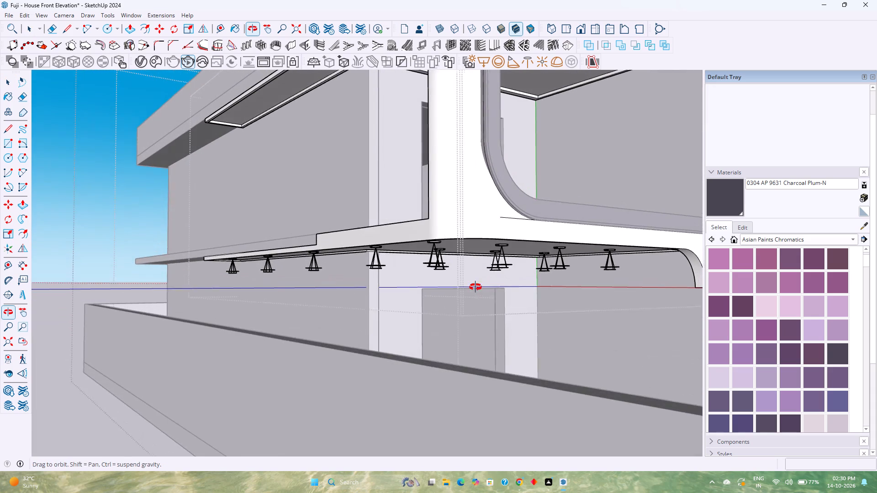
middle_drag(475, 287, 475, 288)
middle_click(475, 288)
middle_drag(150, 227, 167, 217)
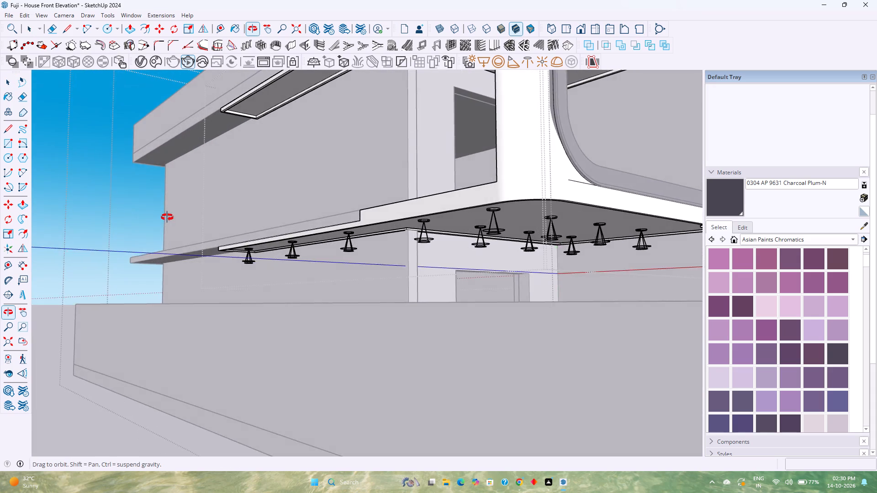
middle_drag(167, 217, 181, 233)
middle_click(181, 233)
scroll(218, 274, up, 5)
middle_click(219, 276)
middle_click(219, 276)
middle_click(219, 276)
middle_drag(215, 269, 211, 262)
middle_click(211, 262)
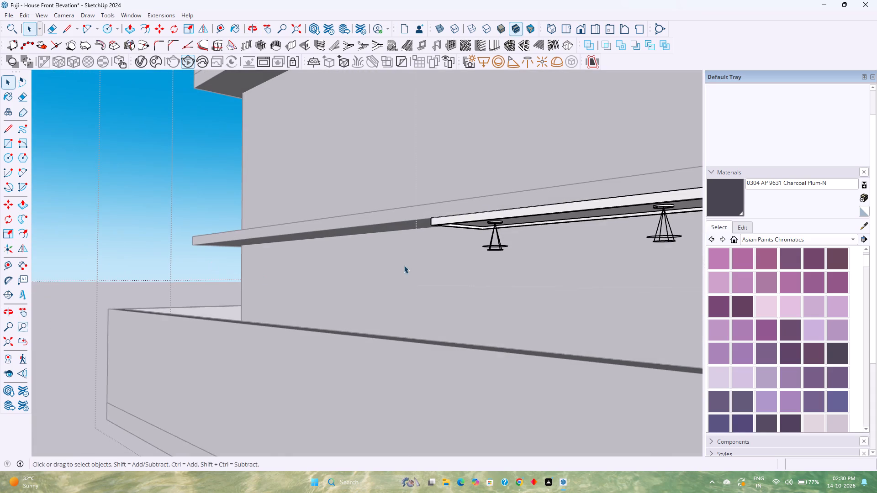
scroll(519, 231, up, 1)
click(519, 220)
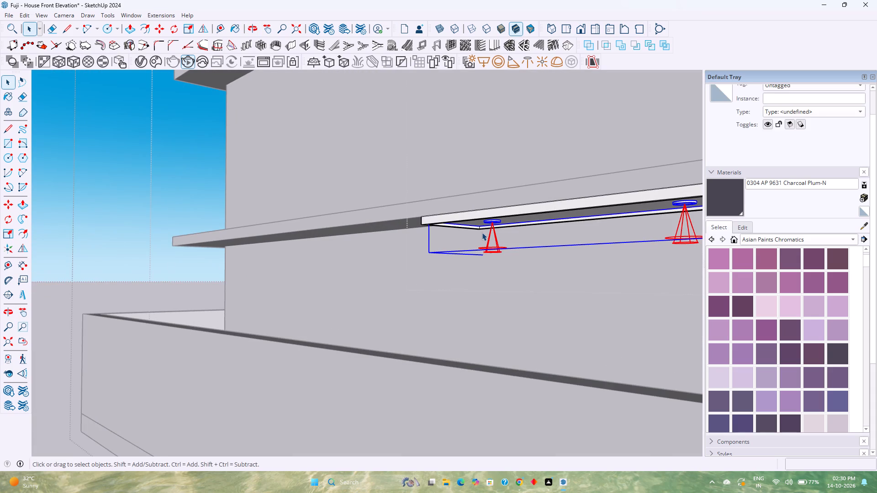
key(m)
scroll(423, 226, up, 8)
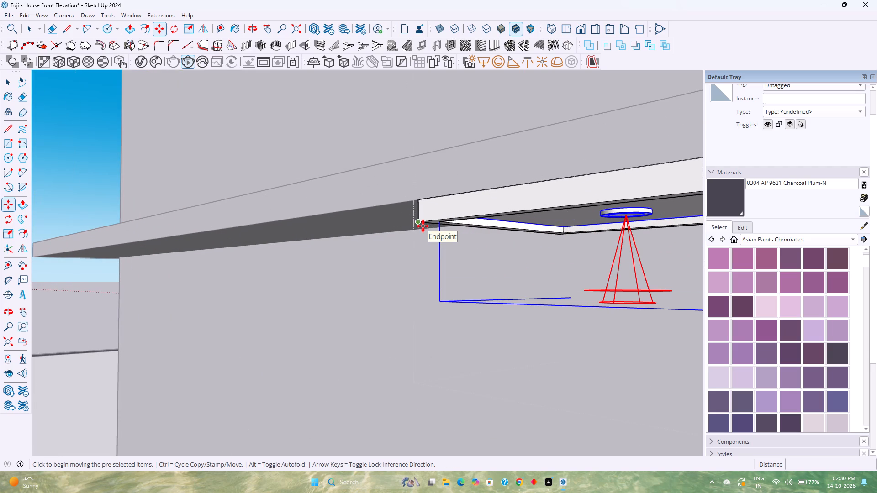
click(423, 226)
scroll(417, 200, down, 7)
shift+middle_drag(417, 200, 416, 209)
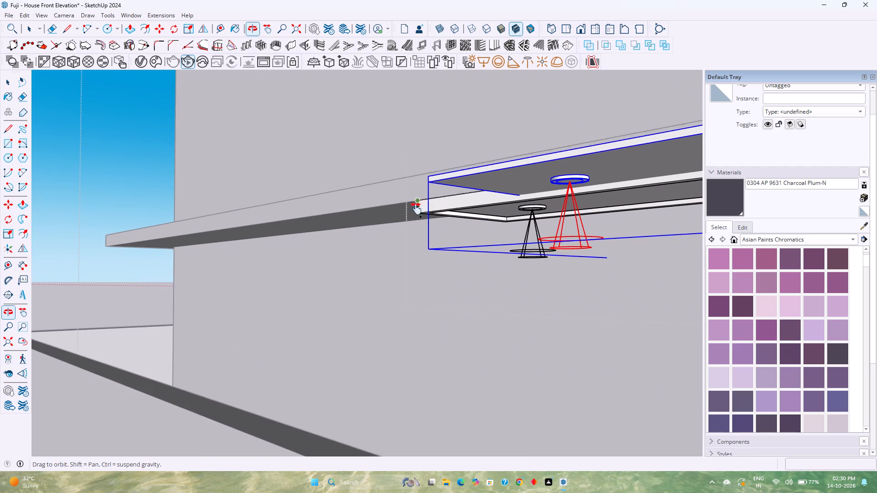
shift+middle_drag(416, 209, 331, 397)
scroll(337, 303, down, 10)
shift+middle_drag(343, 263, 333, 331)
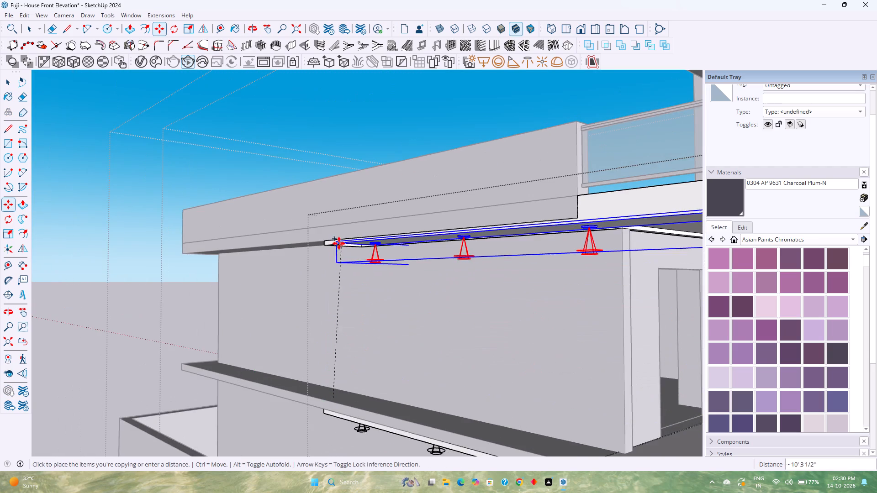
scroll(328, 247, up, 12)
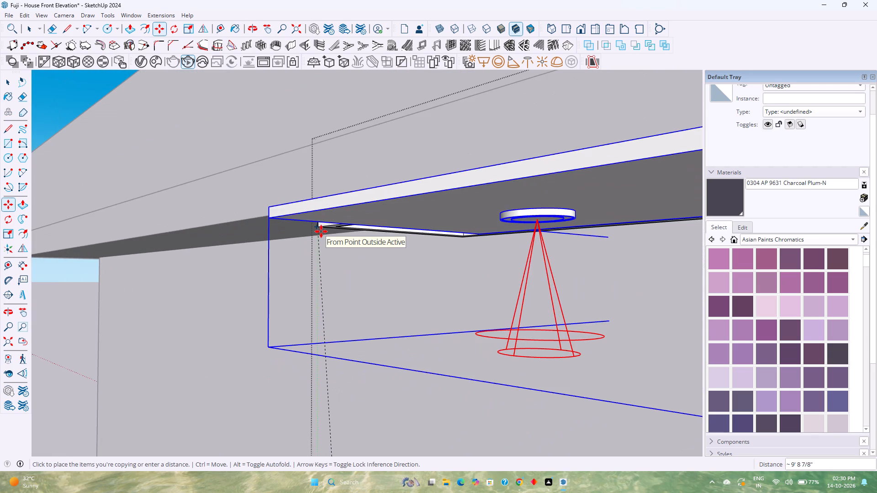
key(Up)
key(Left)
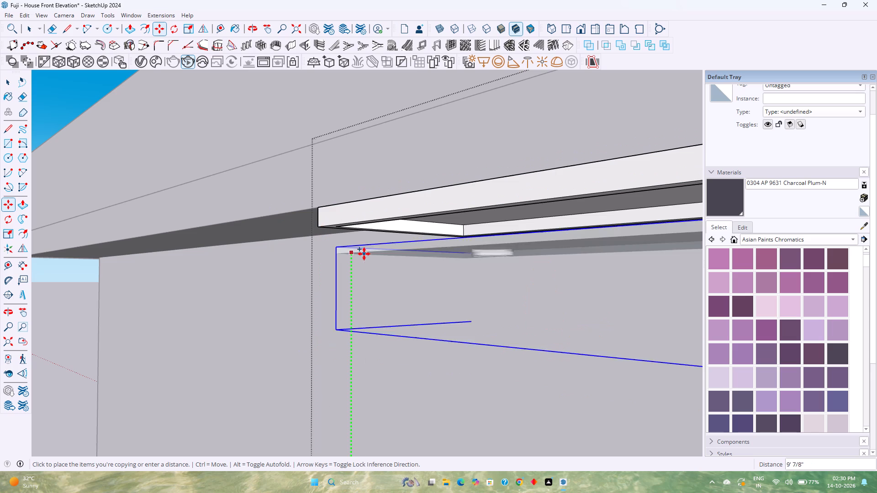
click(321, 226)
Examine how the end of the copied slab and its lights sits against the upper-floor ceiling.
scroll(323, 245, up, 5)
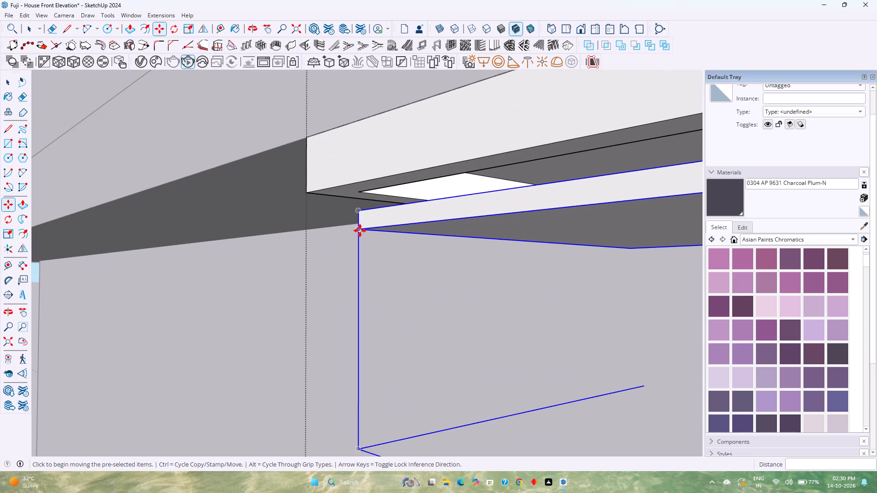
middle_drag(379, 228, 309, 286)
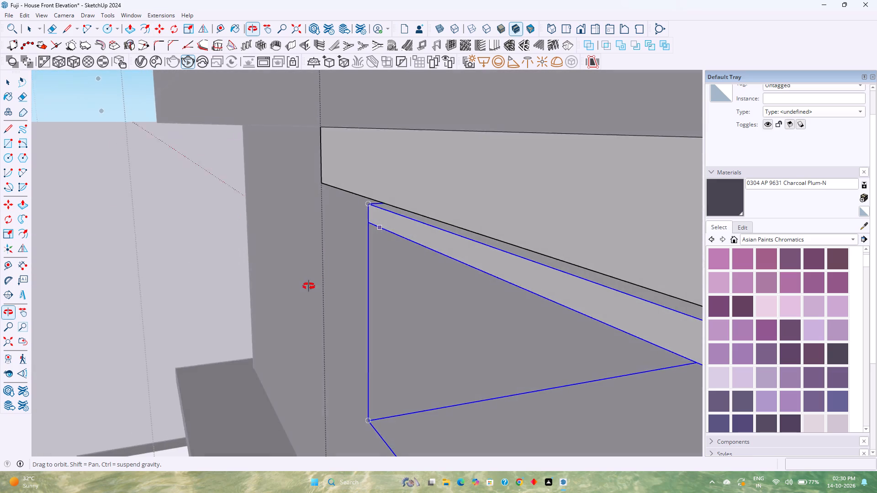
middle_drag(309, 286, 411, 227)
middle_click(413, 227)
scroll(424, 227, down, 15)
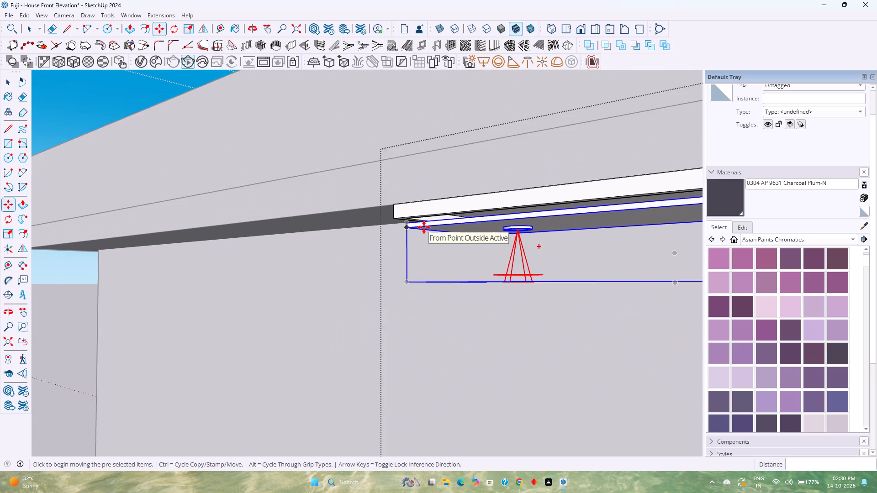
scroll(447, 233, down, 2)
shift+middle_drag(448, 259, 373, 214)
scroll(362, 210, down, 8)
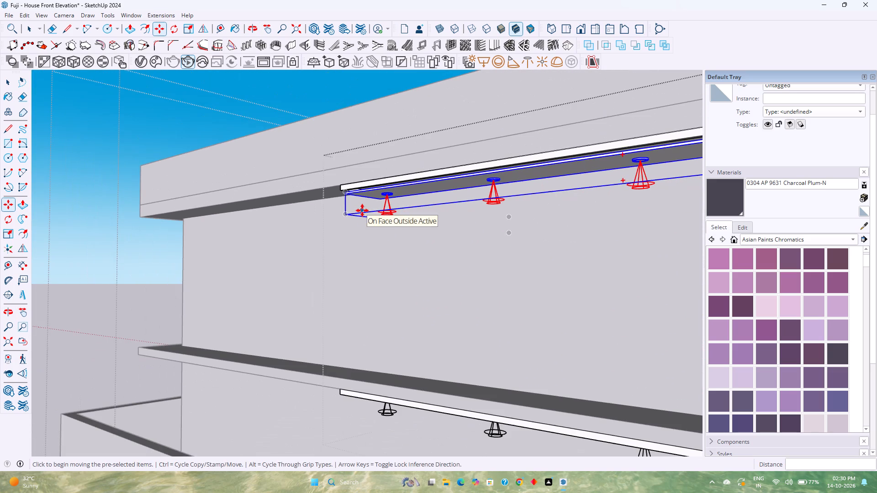
Move the copied slab with its lights 3" straight up against the upper-floor ceiling, snapping its end corner, then clear the selection.
scroll(396, 178, up, 3)
scroll(328, 214, up, 3)
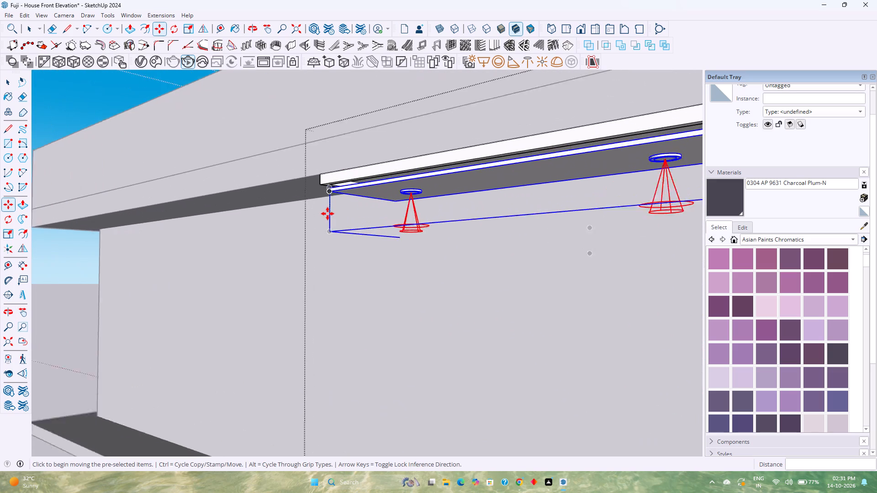
scroll(328, 214, up, 6)
middle_click(334, 183)
middle_drag(334, 183, 284, 185)
middle_click(283, 185)
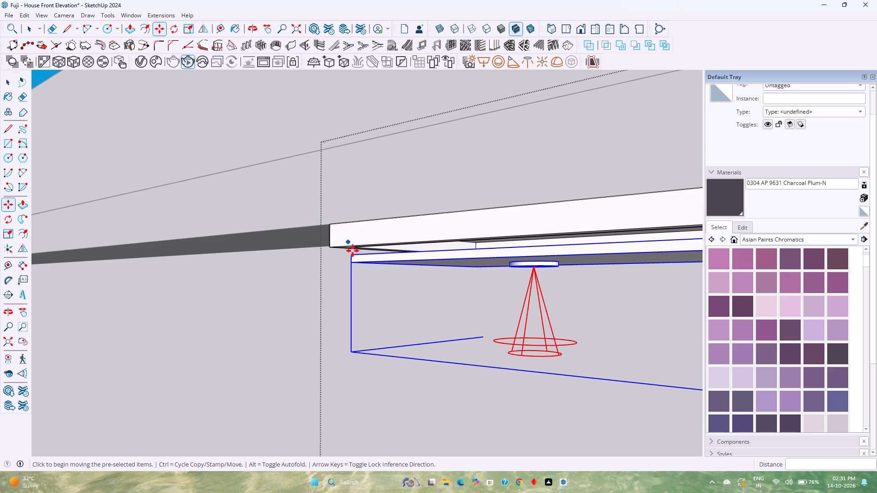
click(353, 254)
key(k)
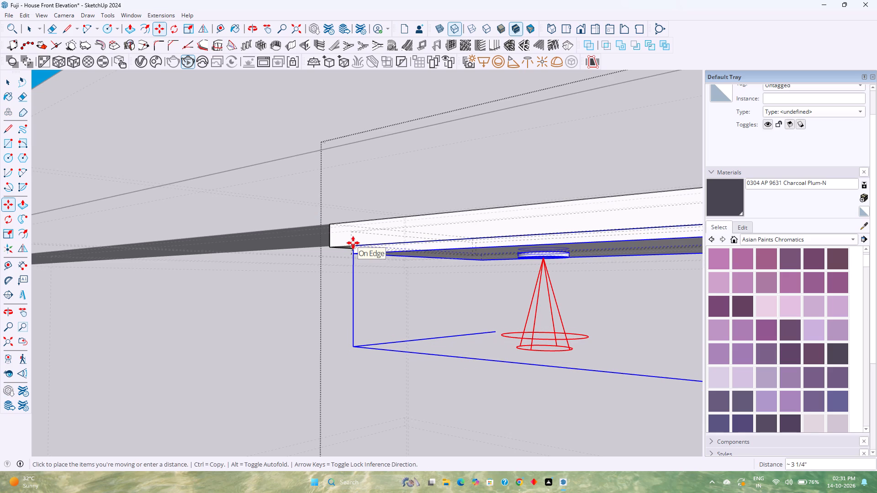
key(Left)
scroll(353, 240, up, 9)
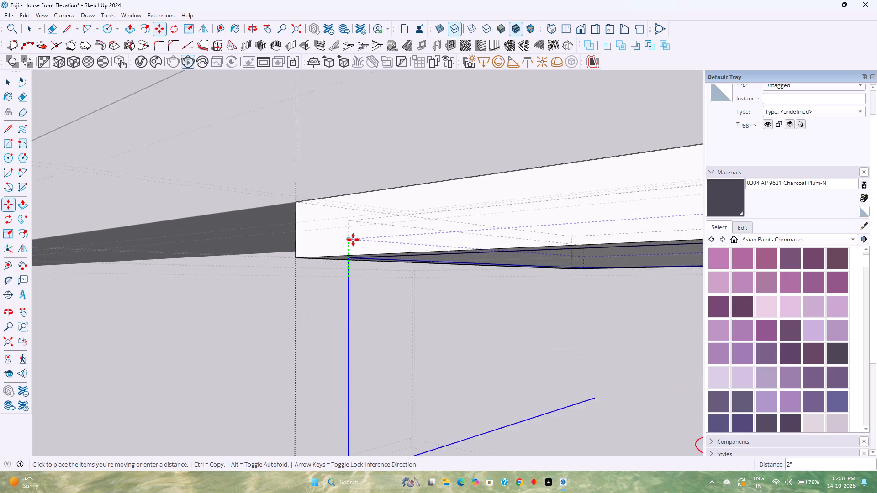
scroll(353, 240, up, 4)
click(347, 213)
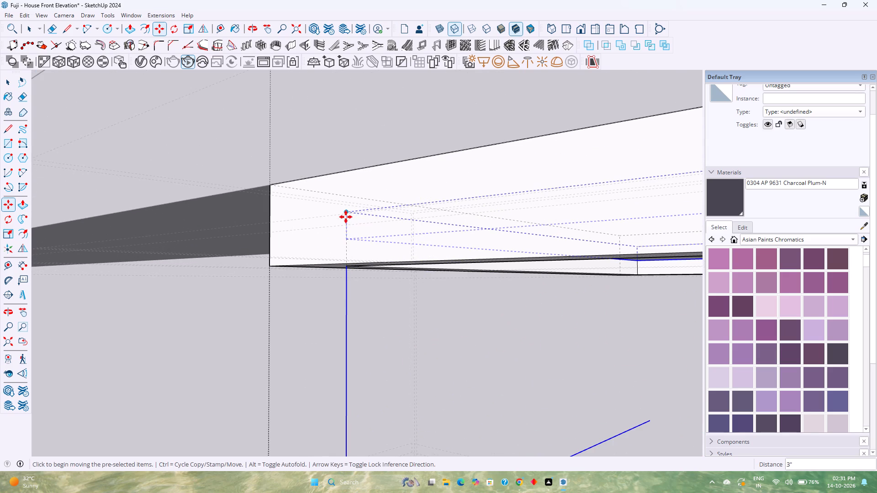
key(space)
text(k)
scroll(346, 231, down, 12)
middle_drag(362, 271, 312, 237)
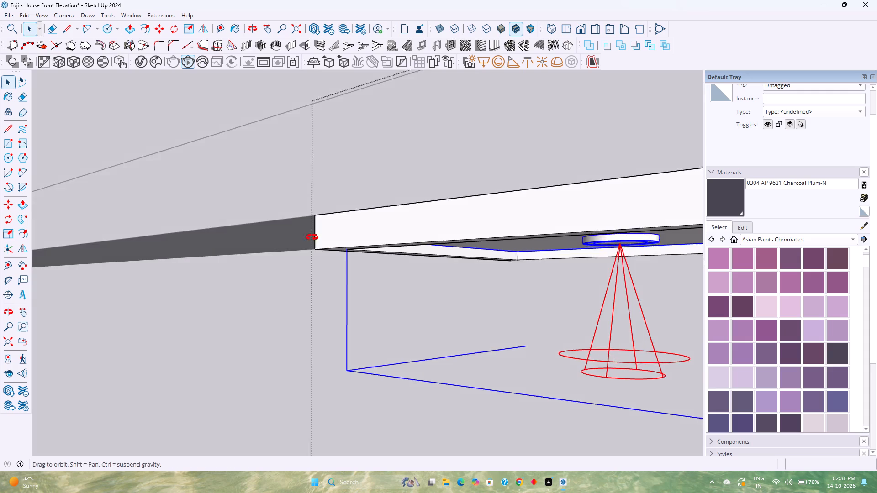
middle_drag(312, 237, 295, 229)
scroll(295, 229, down, 10)
key(Escape)
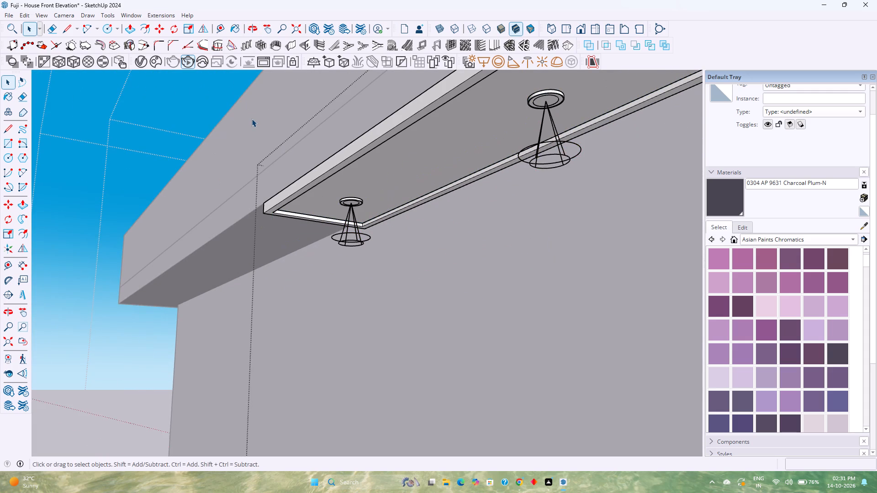
key(Escape)
Examine the whole house from the front and at an angle to review the lit slabs on both floors.
click(581, 26)
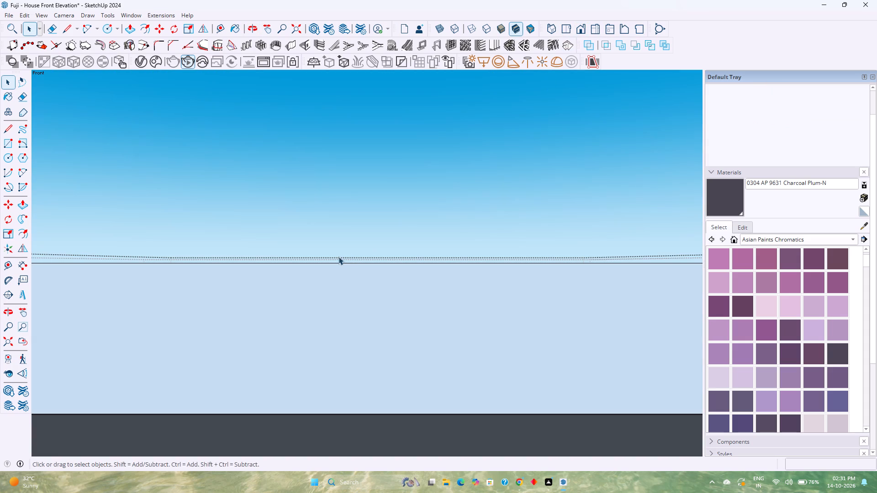
scroll(338, 257, down, 9)
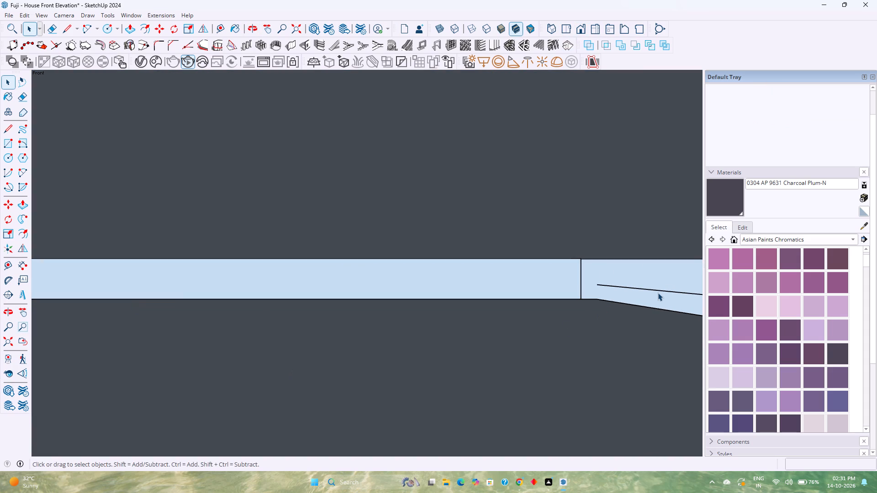
click(660, 289)
scroll(541, 300, down, 6)
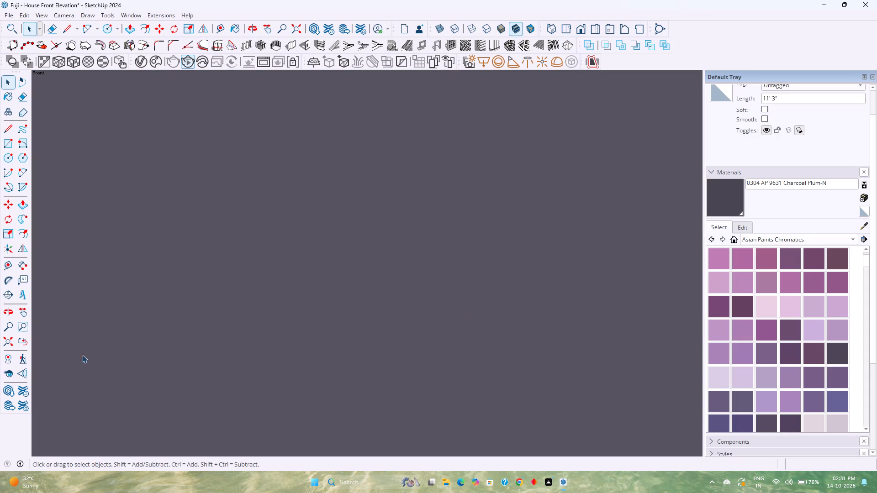
click(2, 341)
middle_drag(243, 317, 337, 359)
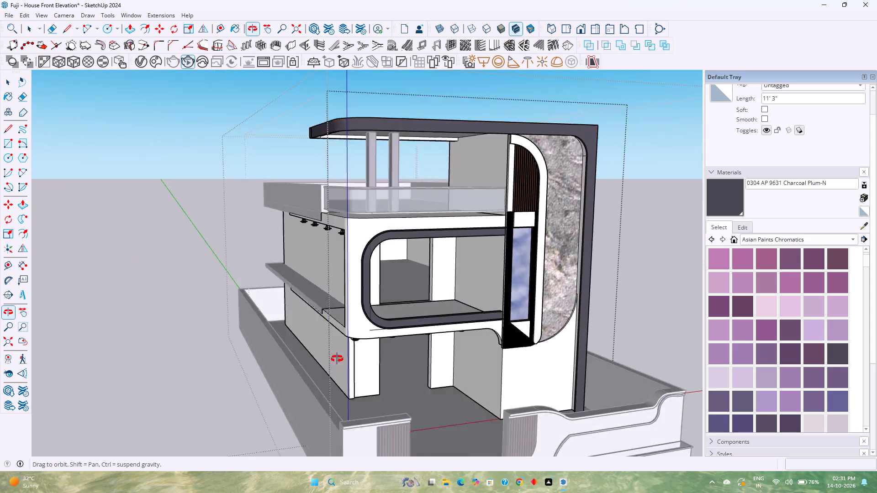
middle_drag(337, 359, 349, 362)
middle_drag(351, 363, 386, 372)
middle_drag(390, 373, 409, 373)
middle_click(409, 373)
middle_click(410, 373)
middle_click(410, 372)
shift+middle_drag(432, 324, 230, 400)
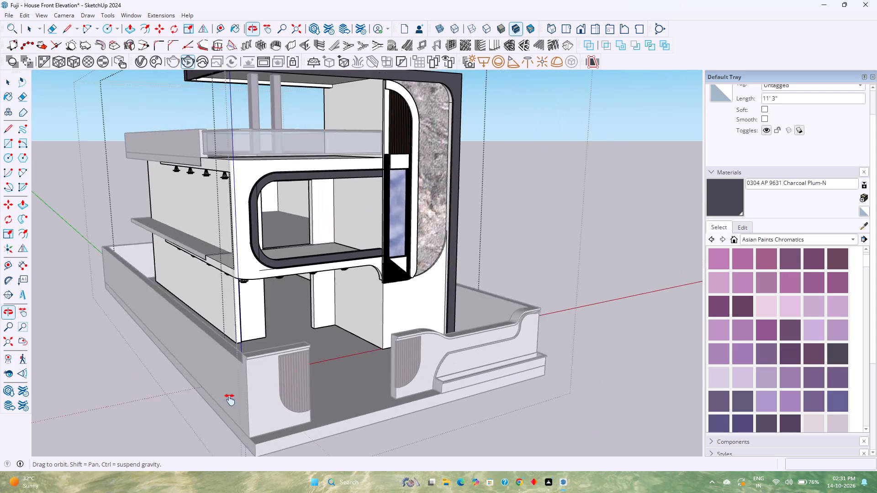
shift+middle_drag(230, 400, 189, 433)
shift+middle_drag(187, 436, 184, 441)
shift+middle_click(184, 441)
shift+middle_click(184, 443)
key(Escape)
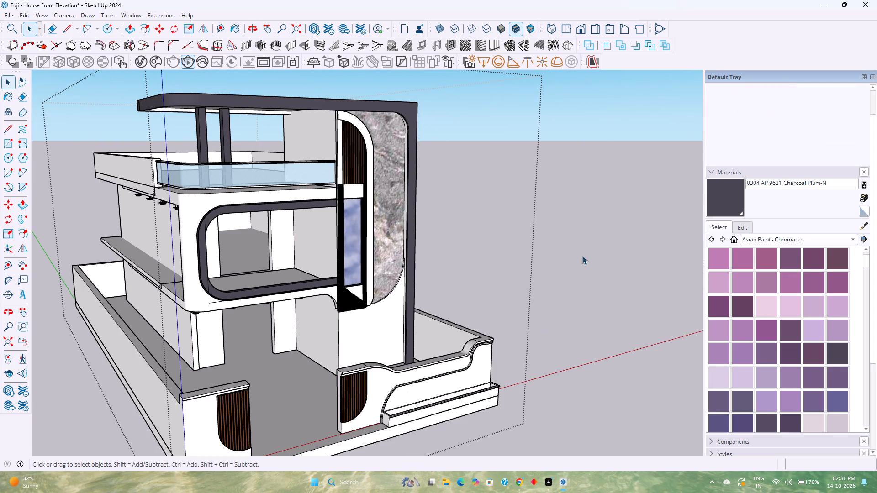
middle_drag(584, 257, 468, 288)
middle_click(468, 288)
middle_click(467, 287)
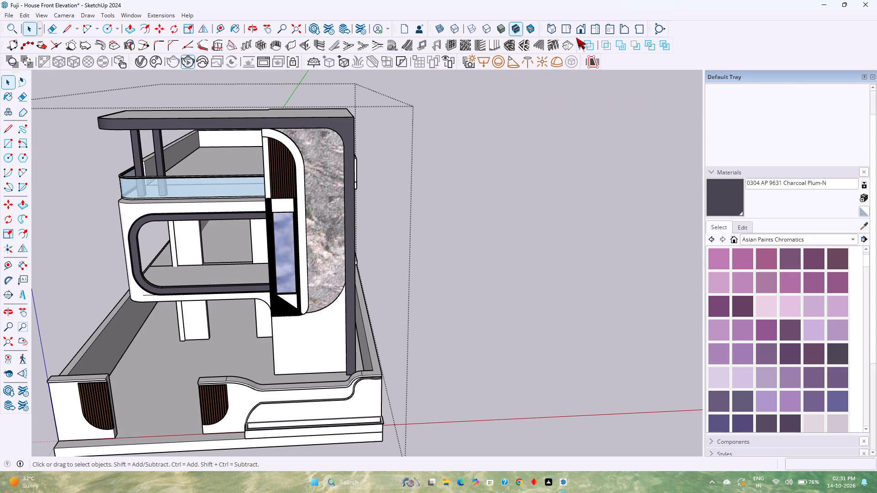
click(579, 31)
scroll(436, 296, up, 1)
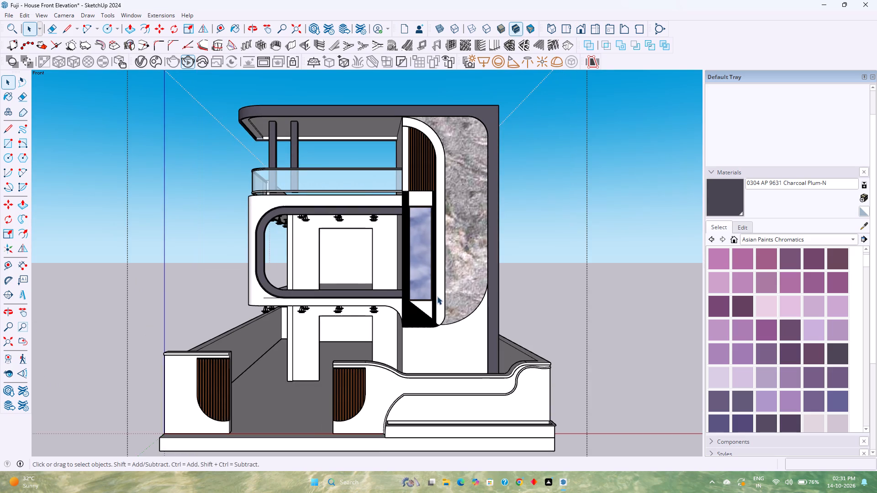
scroll(437, 296, up, 2)
scroll(437, 296, down, 1)
middle_drag(437, 296, 447, 311)
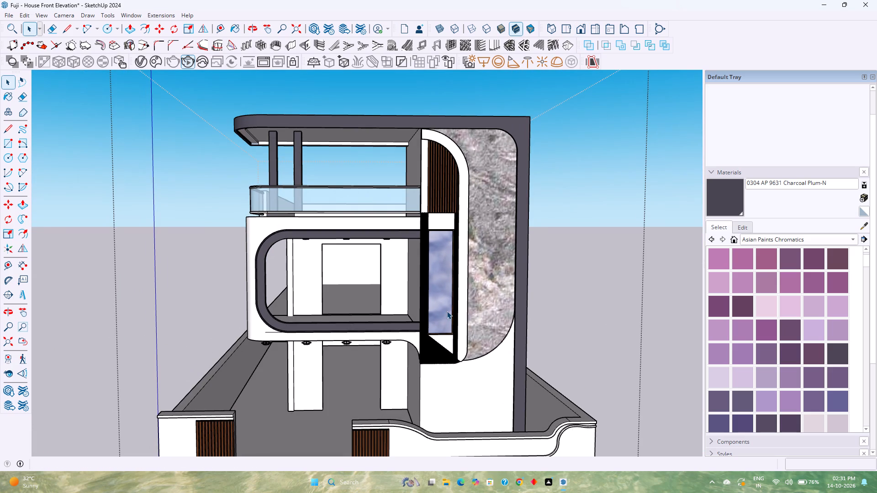
Save the house model.
key(ctrl+s)
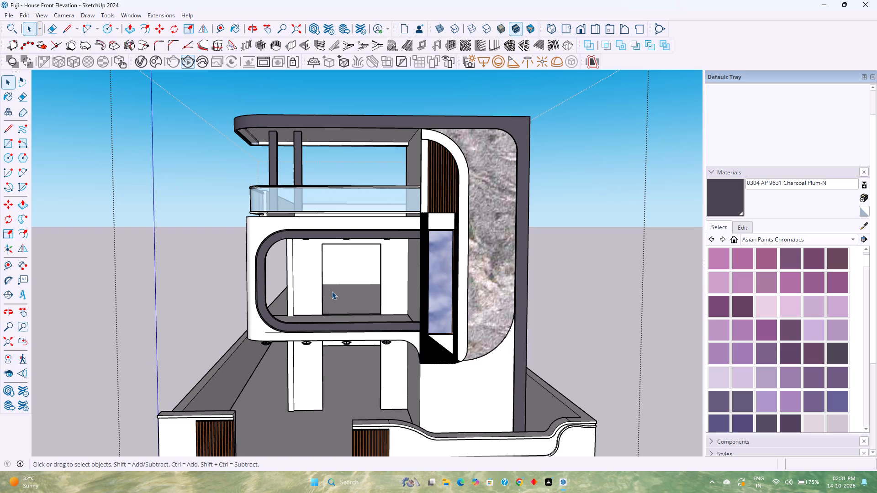
Examine the terrace's glass railing, the lit ceilings on both floors and the underside of the roof canopy.
middle_drag(254, 252, 284, 303)
middle_drag(284, 303, 365, 288)
scroll(375, 260, up, 11)
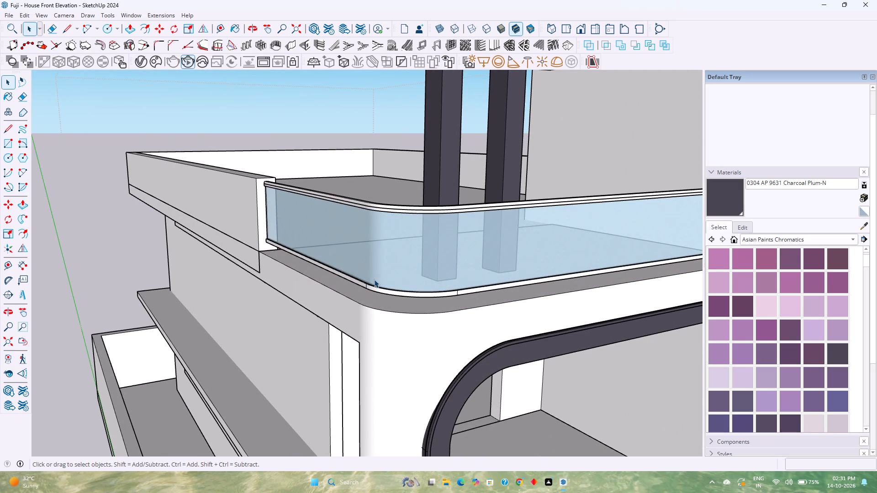
middle_drag(475, 284, 420, 293)
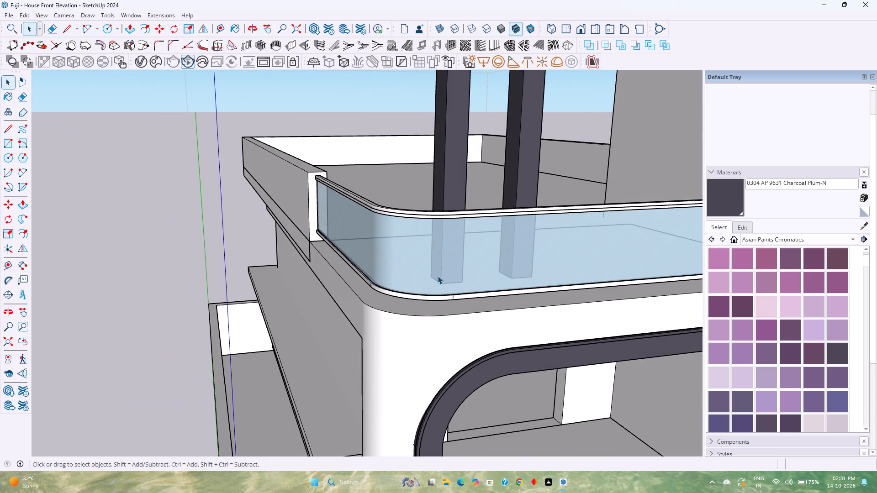
click(438, 276)
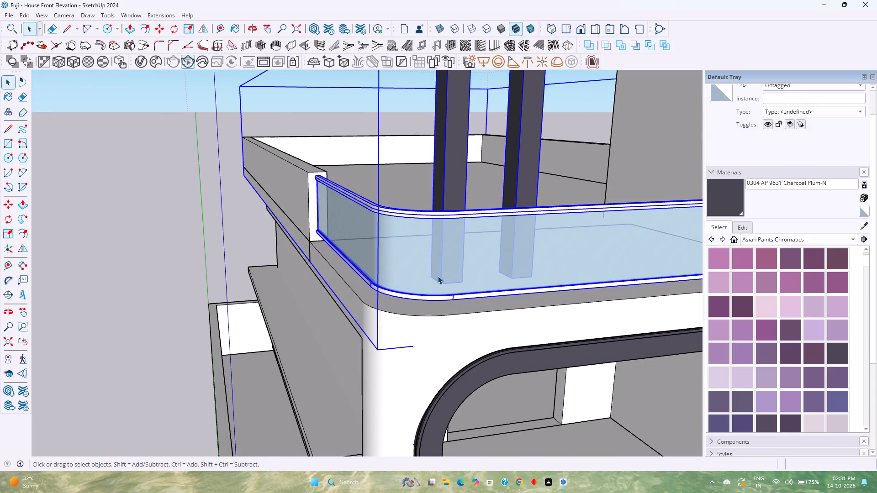
click(438, 276)
click(438, 276)
scroll(338, 328, down, 5)
scroll(338, 328, up, 1)
scroll(338, 328, down, 5)
key(Escape)
key(Escape)
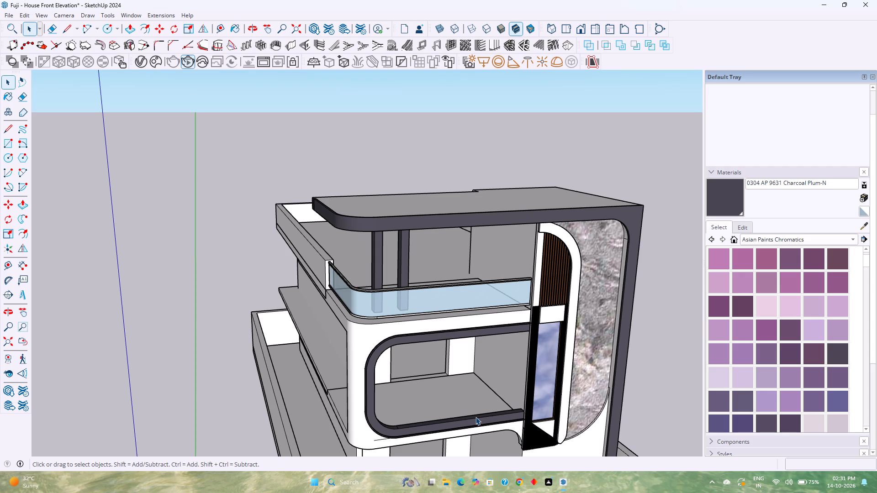
middle_drag(519, 447, 514, 408)
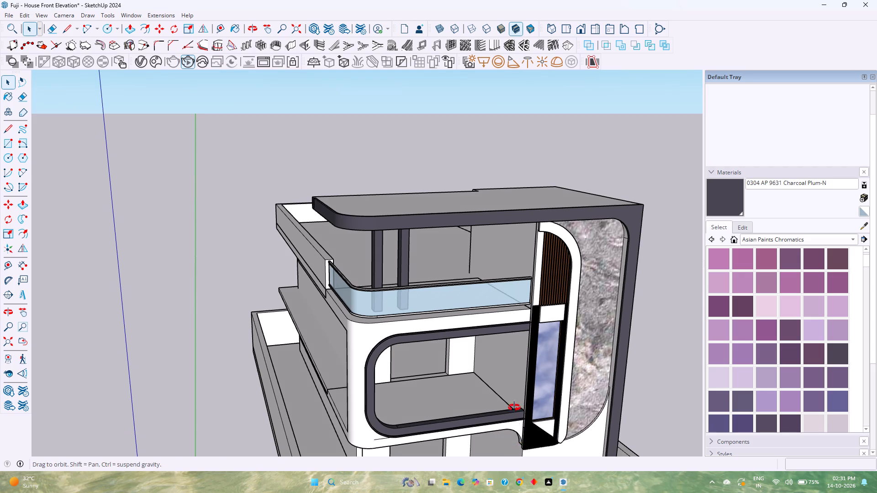
middle_drag(514, 408, 518, 372)
scroll(481, 208, down, 1)
middle_drag(481, 208, 476, 202)
middle_drag(476, 202, 472, 192)
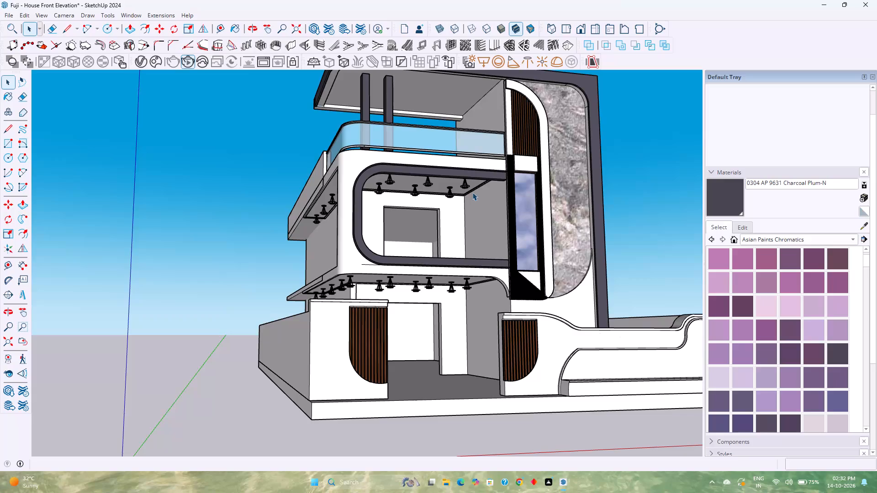
shift+middle_drag(472, 192, 459, 272)
shift+middle_click(458, 273)
scroll(437, 182, up, 2)
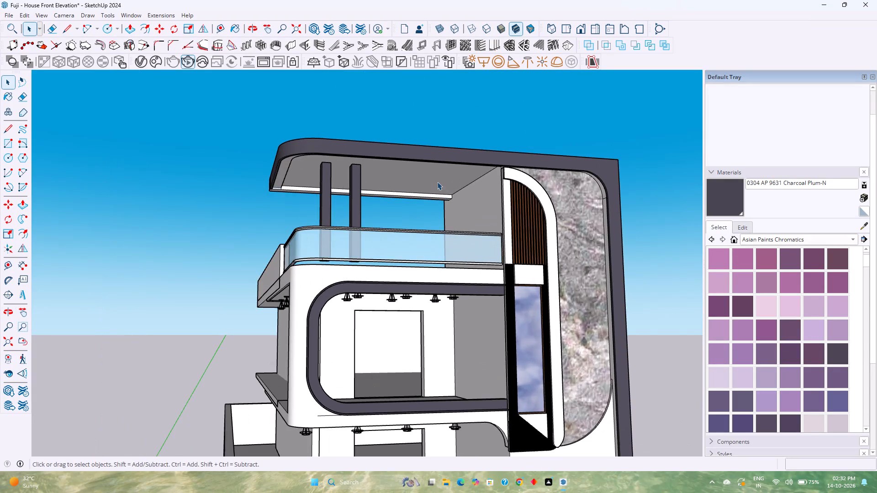
scroll(437, 182, up, 2)
middle_drag(437, 182, 431, 158)
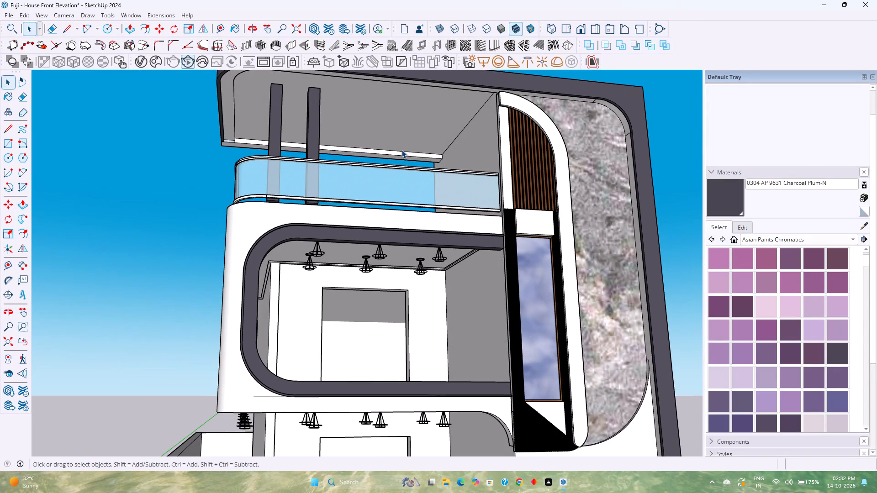
Copy the roof canopy's underside face 30' along the red axis, clear of the house, saving the model before placing the copy.
double_click(396, 129)
double_click(403, 120)
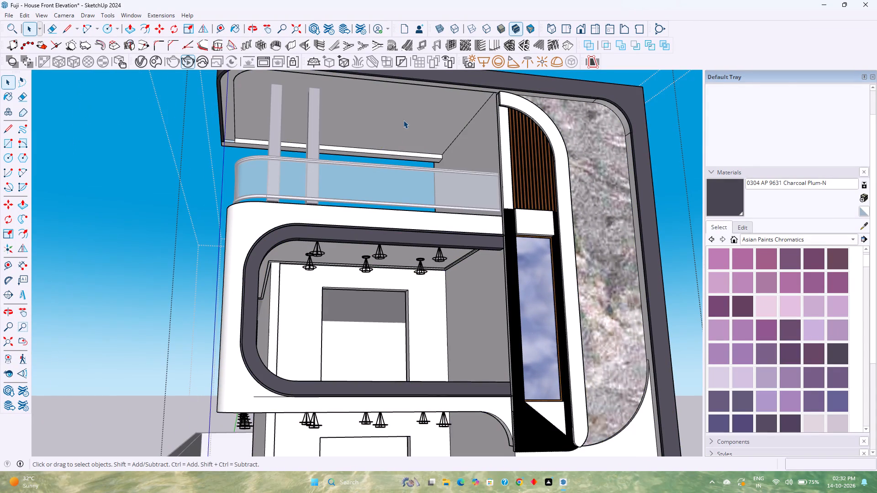
double_click(403, 120)
double_click(403, 120)
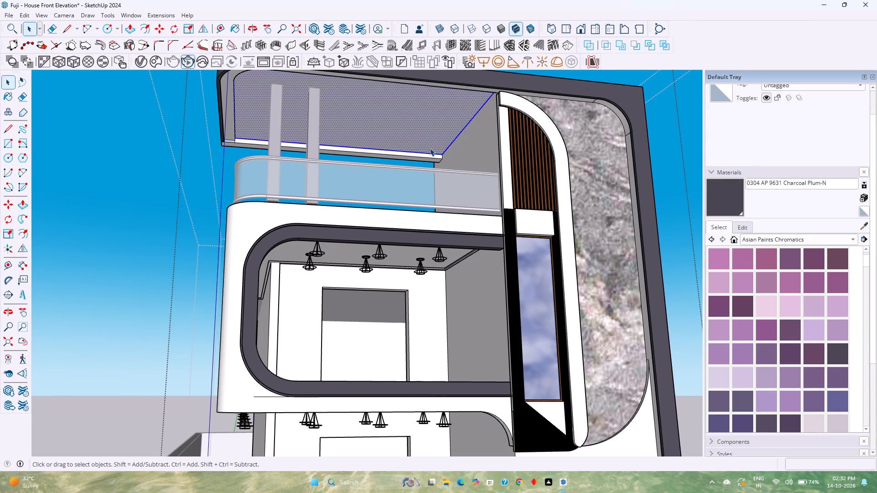
scroll(446, 158, up, 3)
key(m)
scroll(447, 158, down, 5)
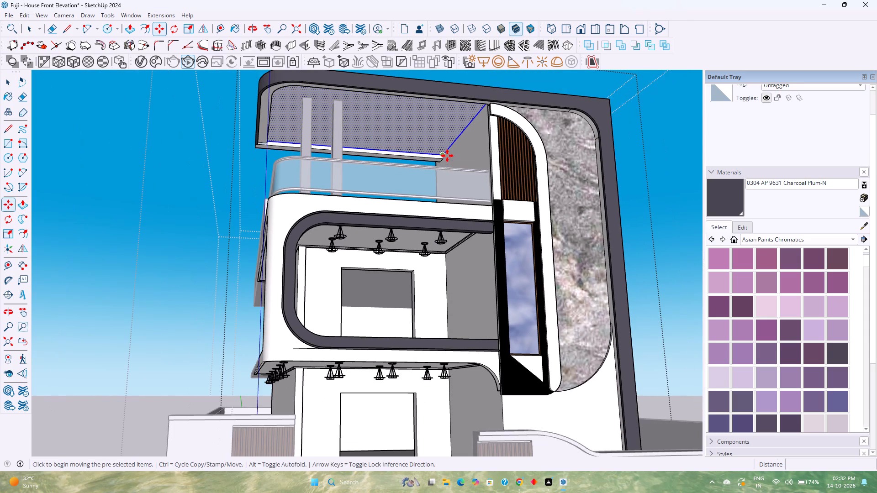
key(ctrl+s)
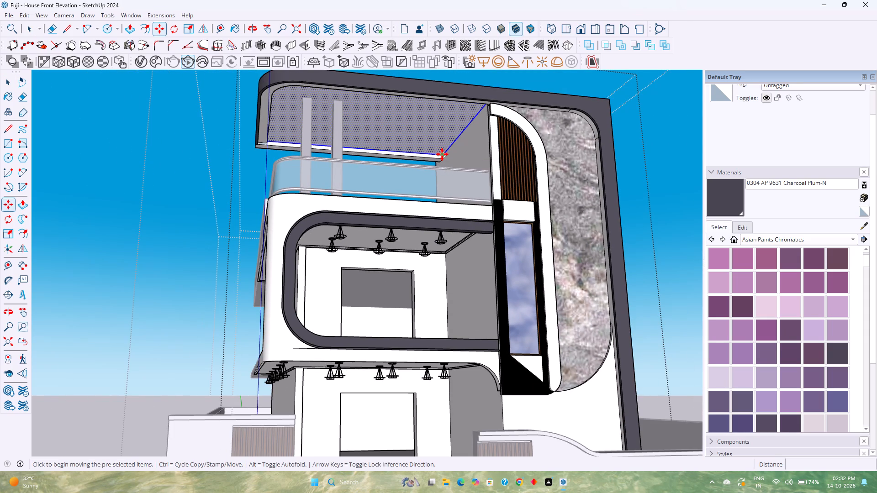
click(442, 154)
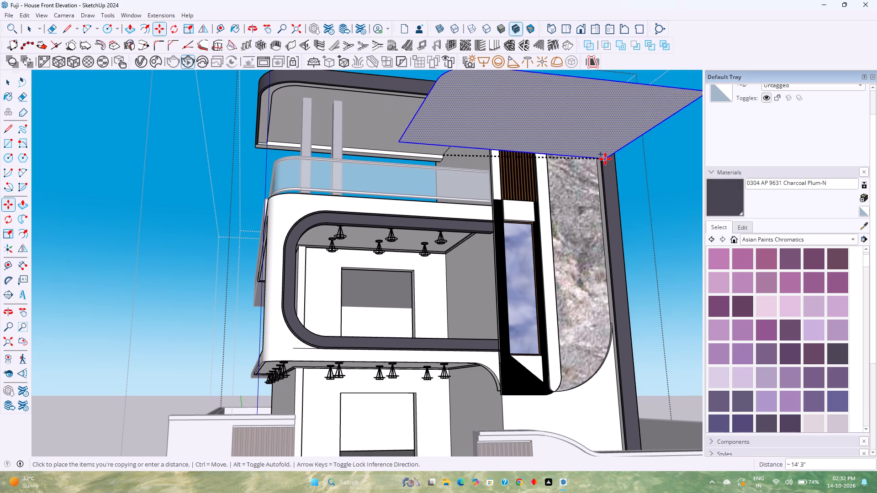
shift+middle_drag(605, 159, 312, 189)
shift+middle_click(312, 189)
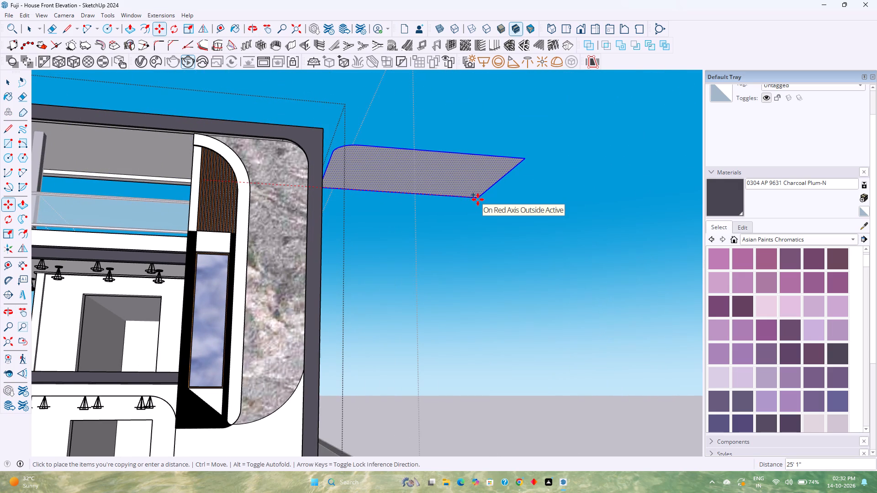
key(Right)
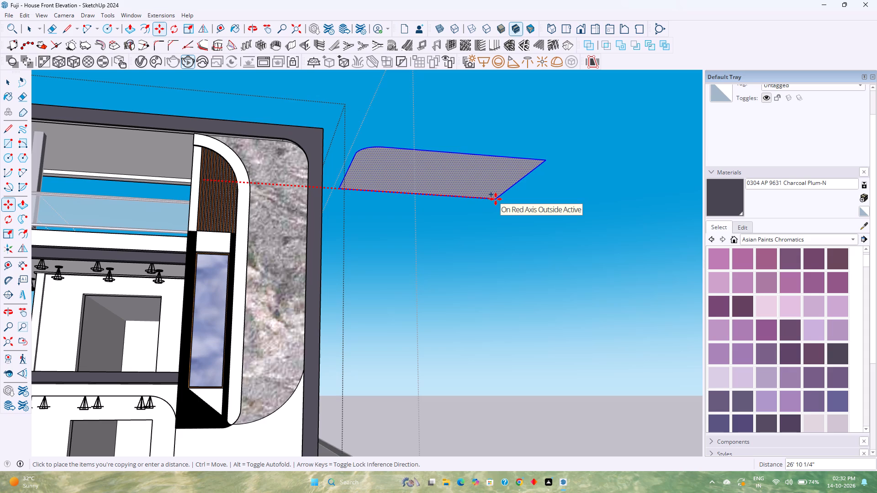
text(15')
key(Return)
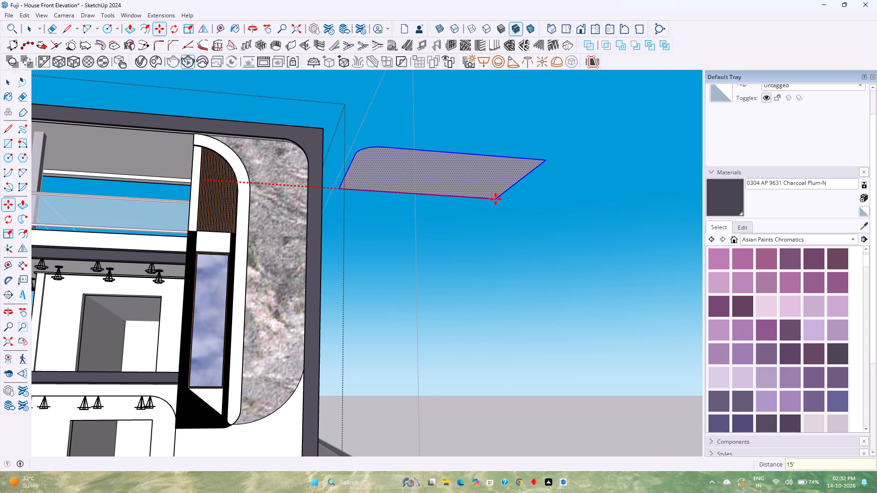
text(20')
key(Return)
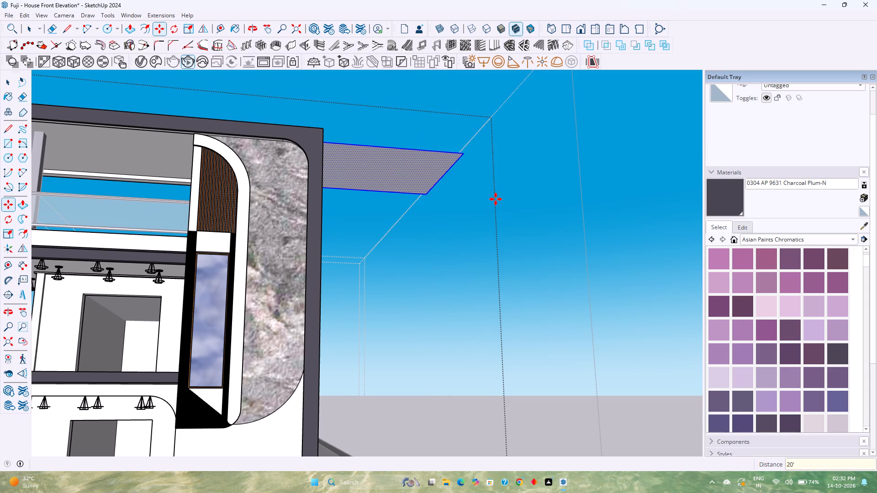
key(2)
key(BackSpace)
text(30)
key(apostrophe)
key(Return)
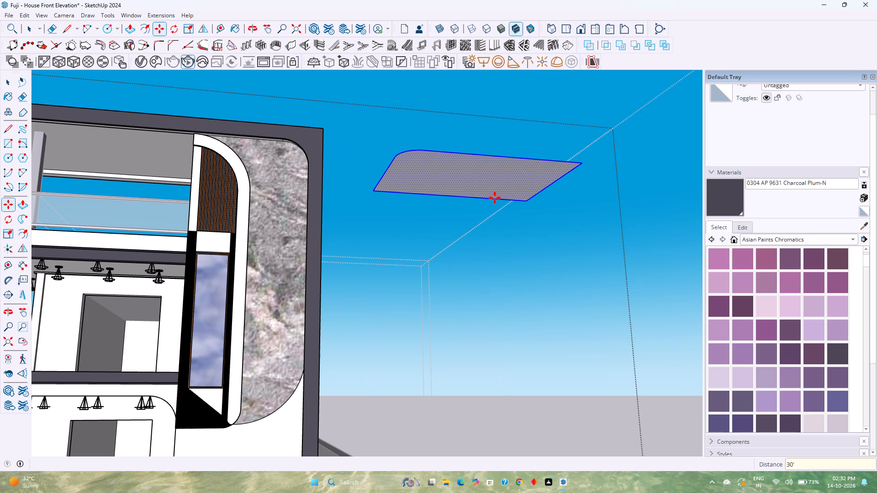
Make the copied canopy face beside the house into a group.
key(space)
scroll(509, 194, up, 4)
middle_drag(520, 194, 443, 223)
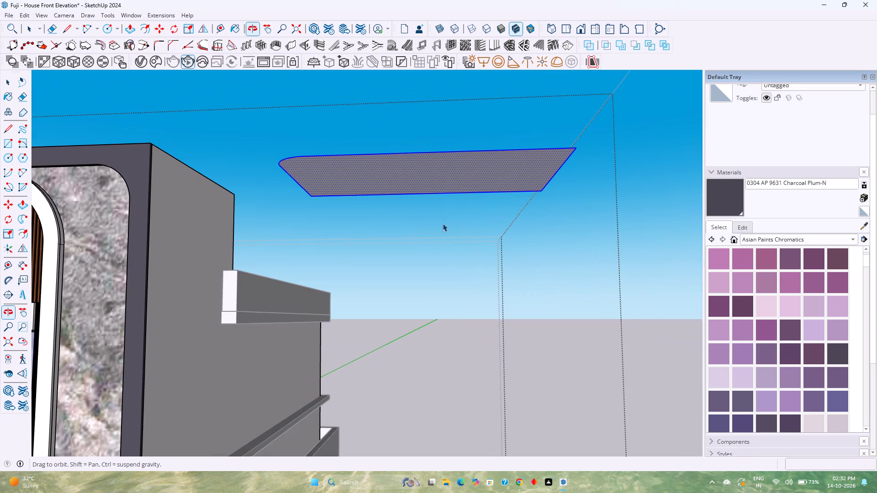
right_click(447, 175)
click(485, 261)
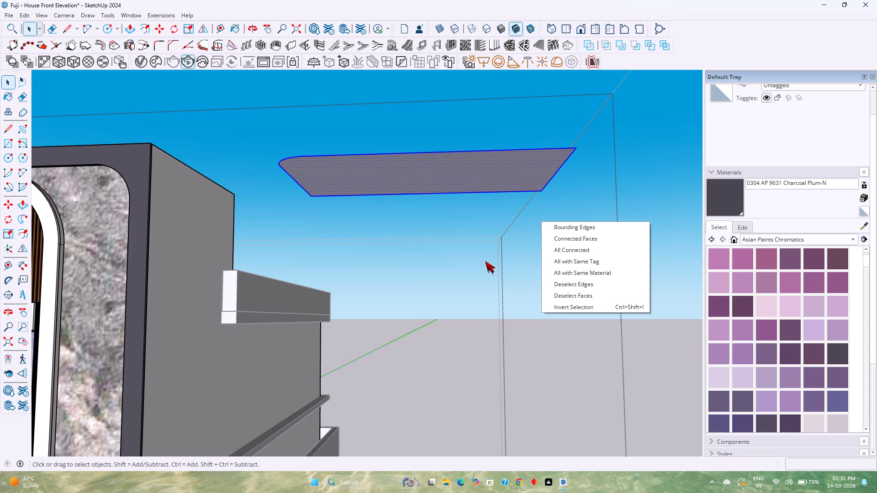
Open the new group and push/pull its face down 1.5" to form a thin slab.
double_click(443, 174)
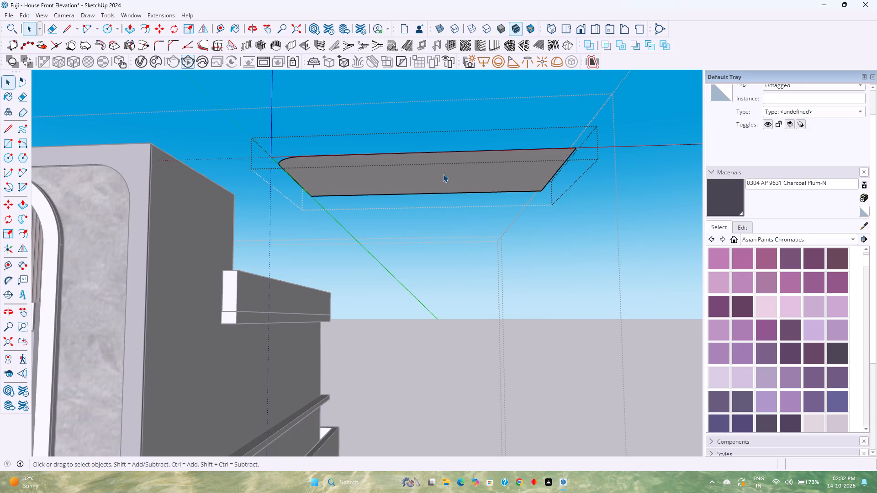
middle_drag(443, 174, 438, 150)
scroll(483, 179, up, 3)
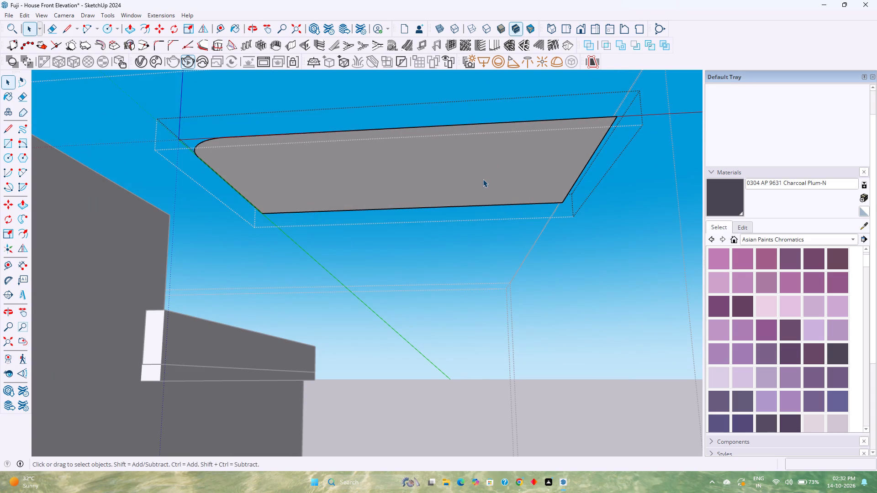
key(p)
click(483, 151)
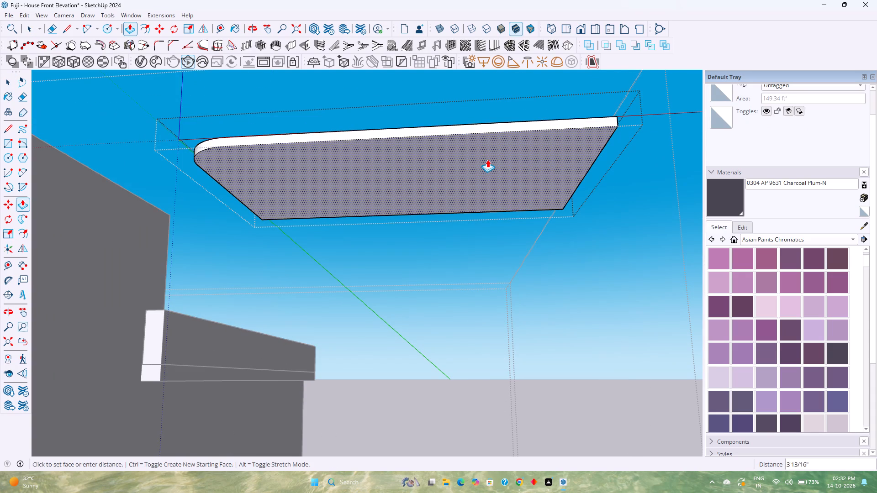
key(1)
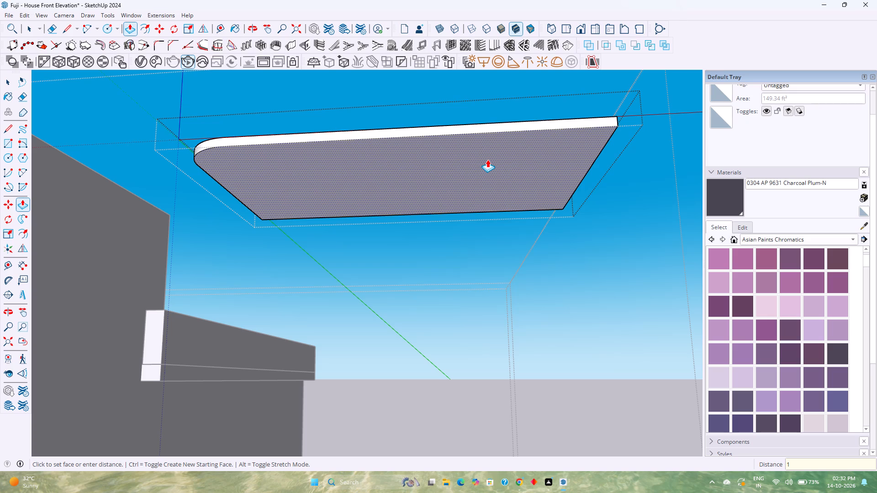
text(.5)
key(Return)
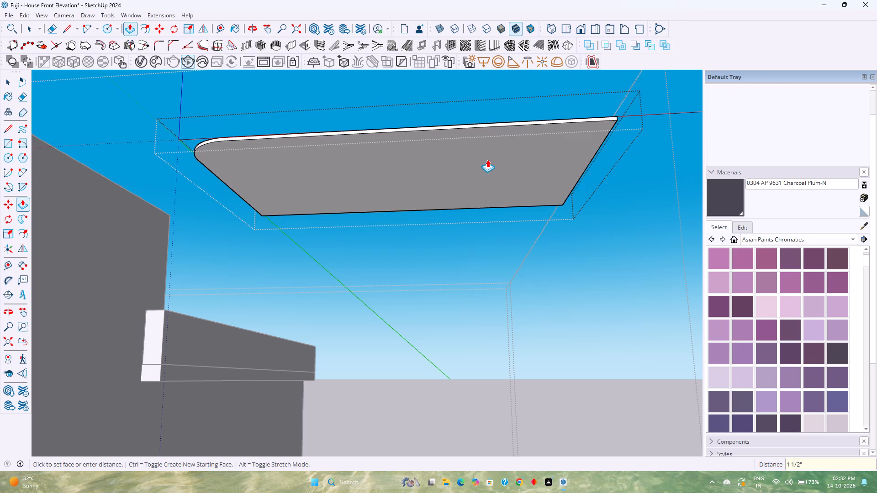
Place guides on the slab's underside 2'6" inward from each of its four straight edges.
key(space)
scroll(487, 159, up, 3)
middle_drag(483, 188, 472, 141)
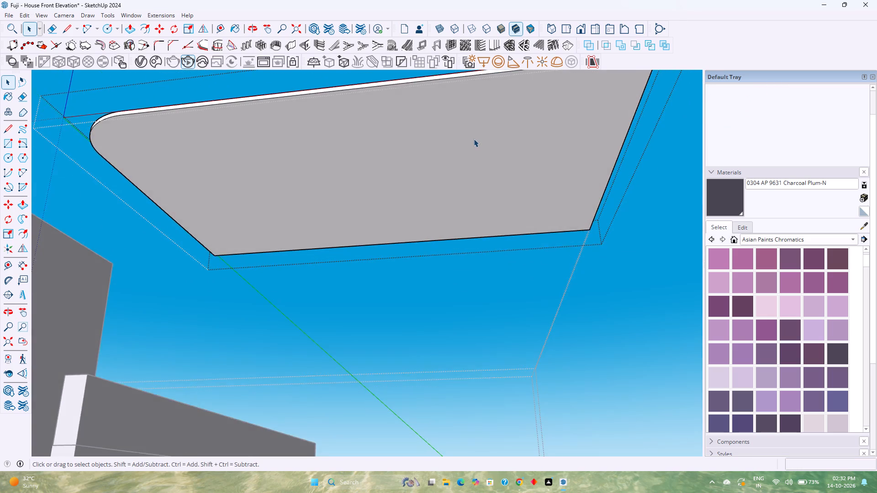
scroll(474, 139, down, 4)
middle_drag(454, 176, 452, 131)
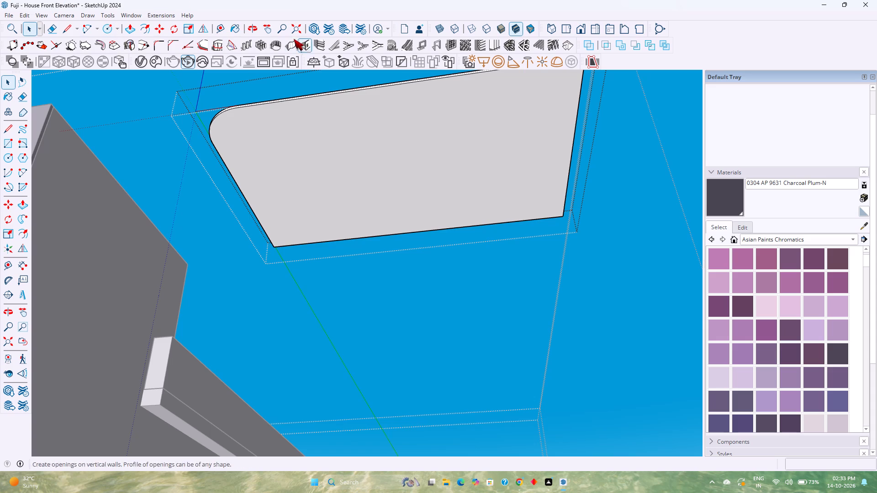
click(217, 26)
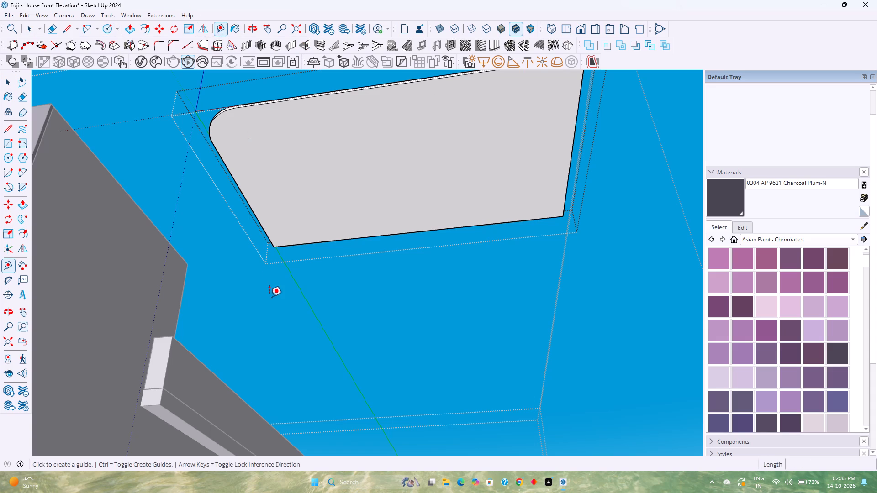
click(248, 204)
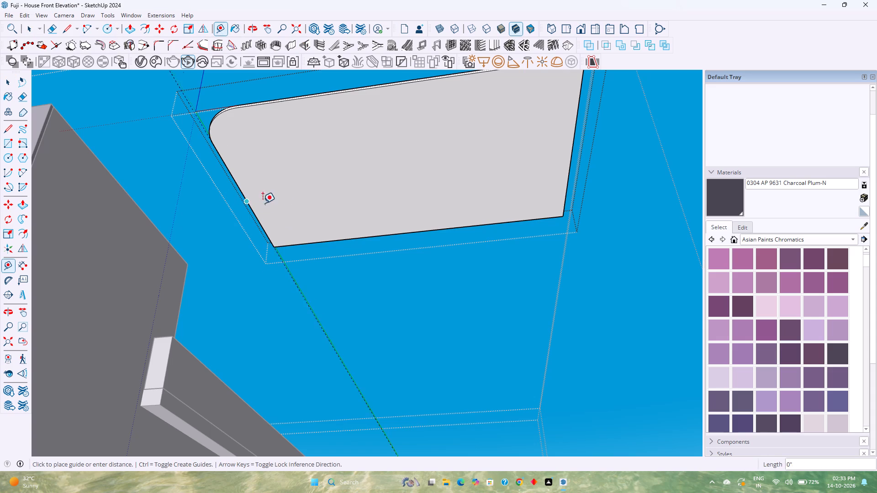
text(2'6")
key(Return)
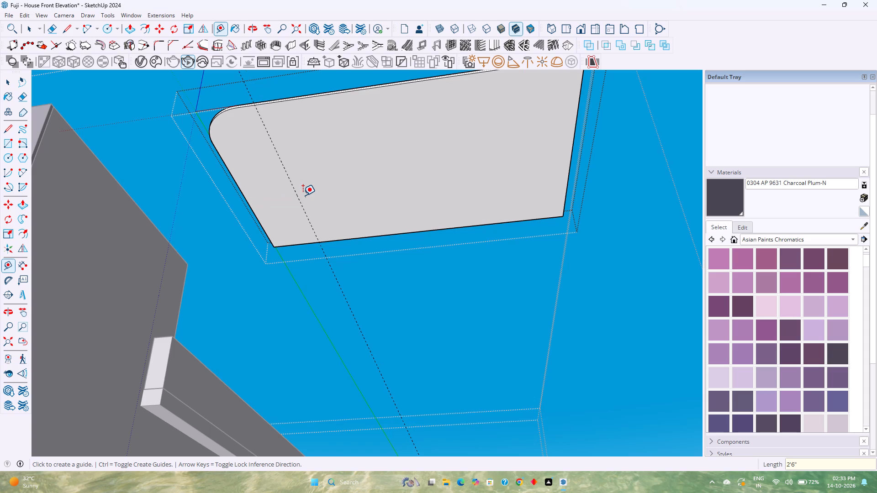
click(314, 98)
text(2'6")
key(Return)
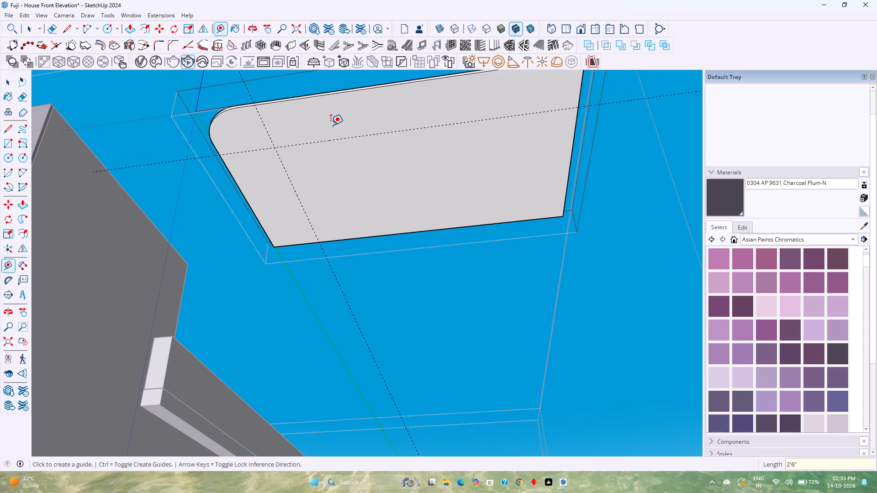
click(575, 133)
text(2'6")
key(Return)
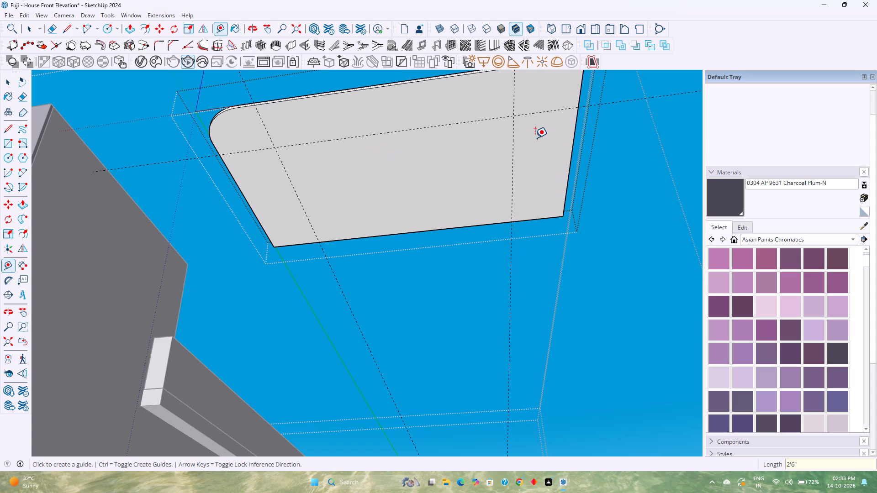
click(417, 233)
text(2'6")
key(Return)
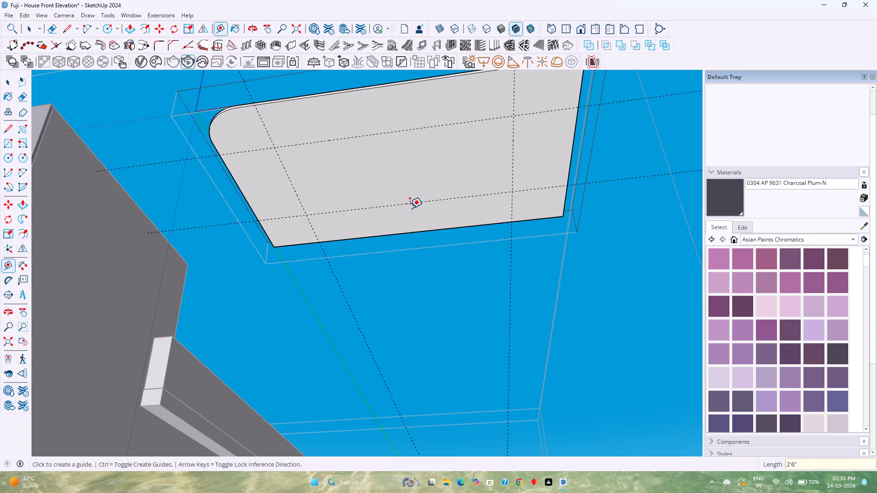
Draw a circle of 3" radius on the slab's underside, at the guide crossing near the front corner opposite the rounded one.
click(105, 27)
scroll(528, 113, up, 8)
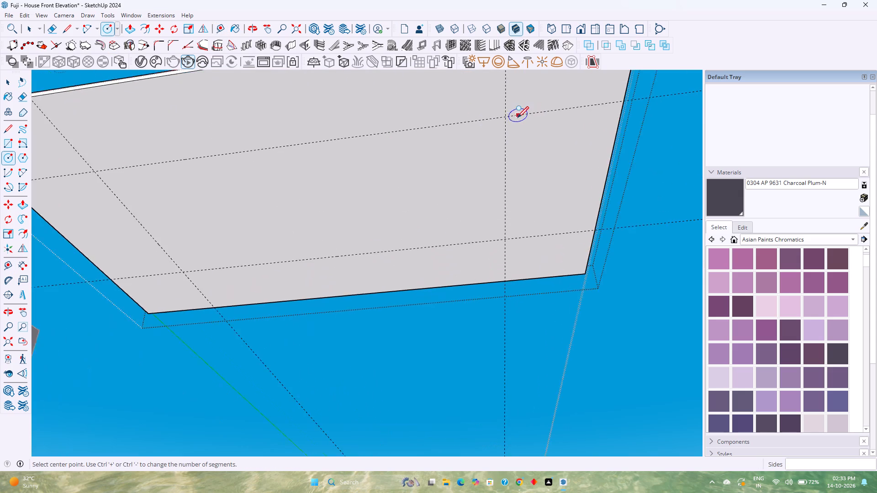
scroll(518, 117, up, 8)
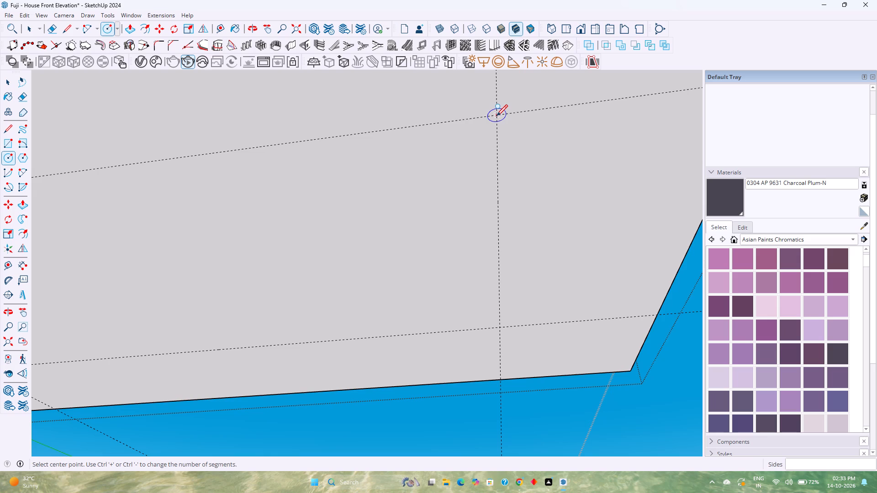
click(497, 115)
key(3)
key(Return)
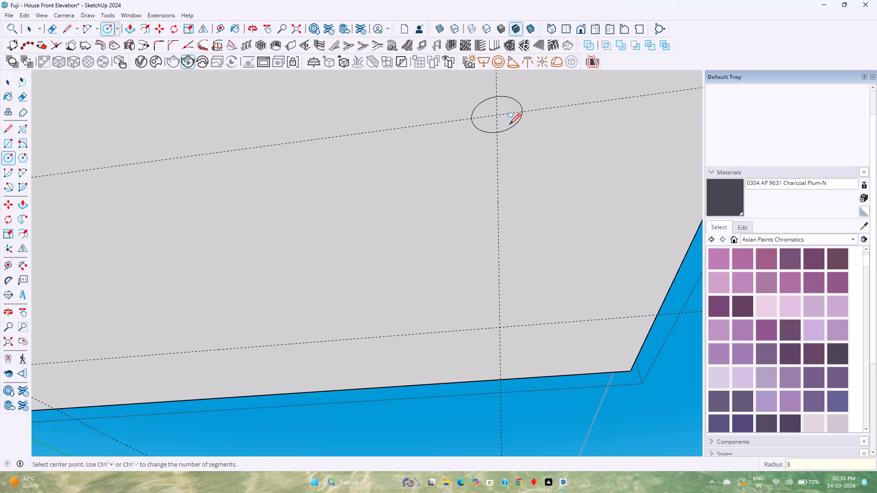
Set the circle's segment count to 200.
scroll(509, 124, down, 3)
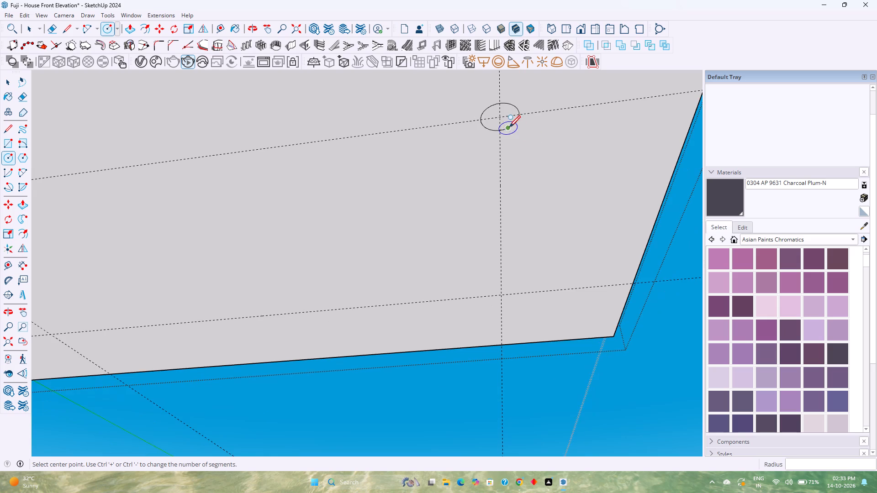
middle_drag(509, 126, 451, 170)
key(space)
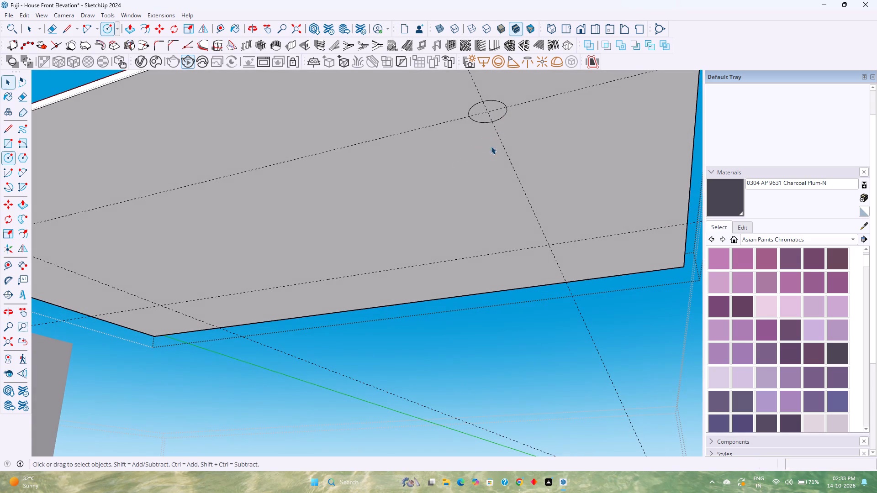
scroll(492, 124, up, 2)
click(505, 113)
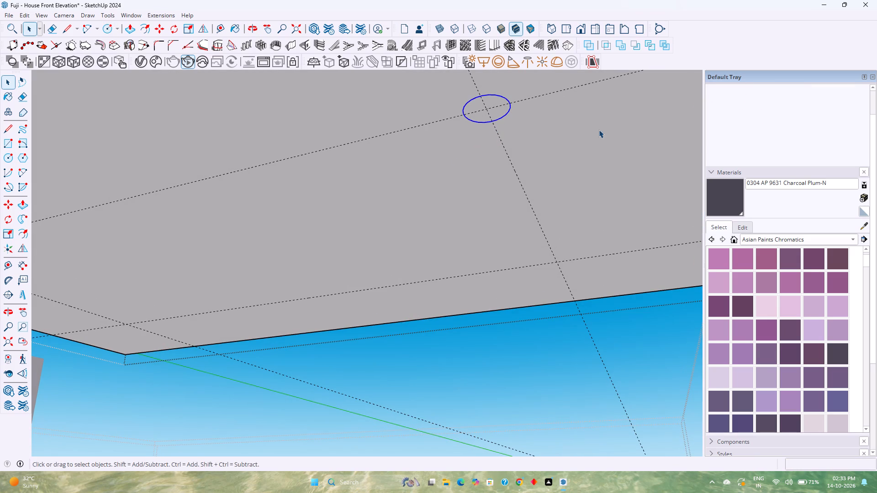
double_click(797, 110)
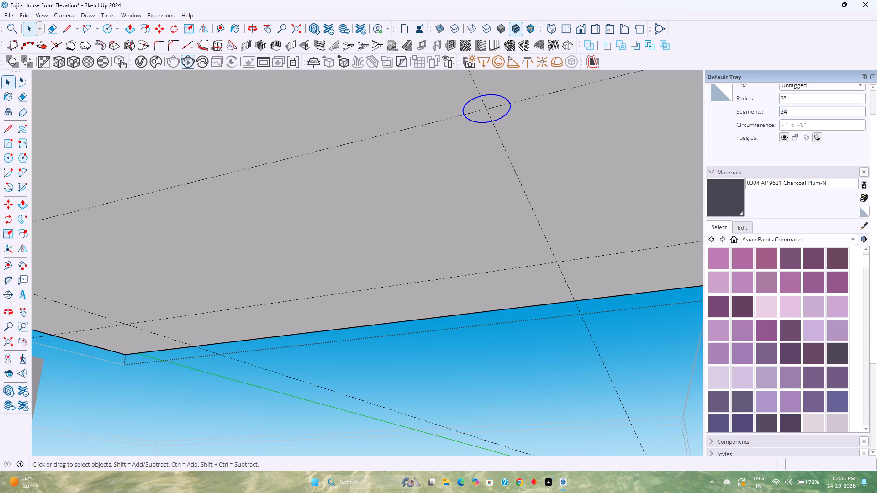
text(200)
key(Return)
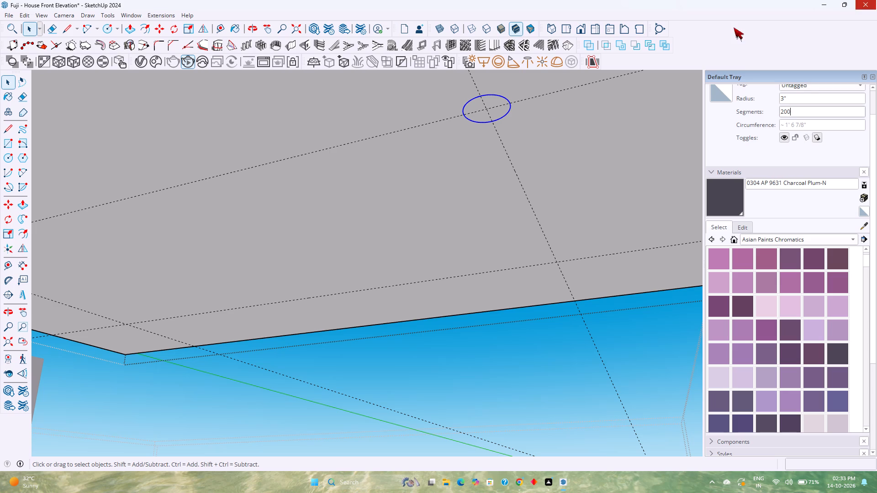
Copy the circle along its guide to the other guide crossing at the same end of the slab's underside.
scroll(482, 112, up, 7)
double_click(504, 113)
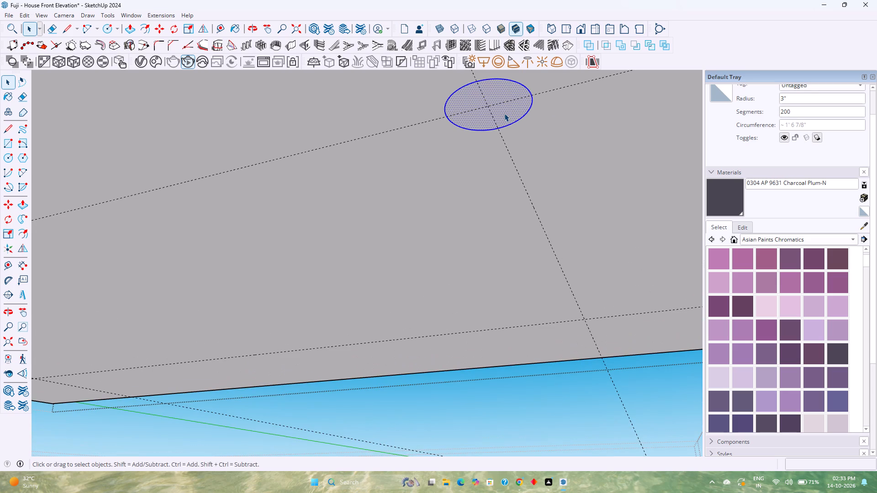
key(m)
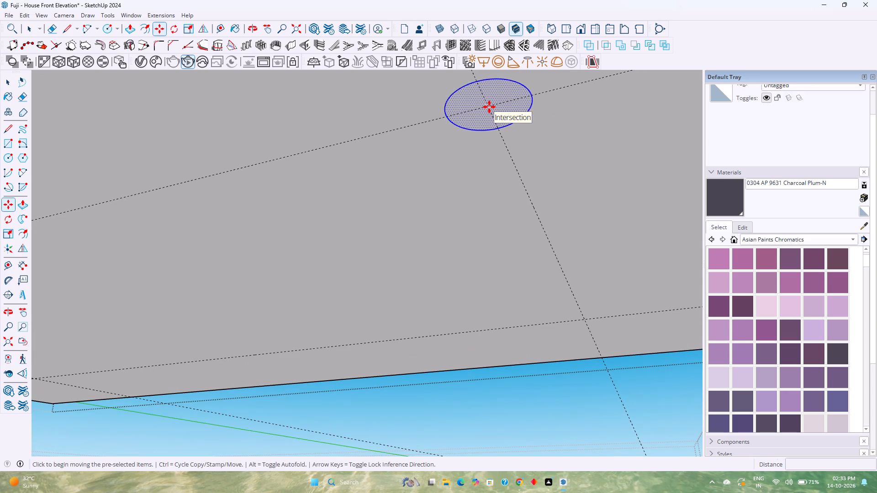
click(489, 107)
scroll(489, 121, down, 6)
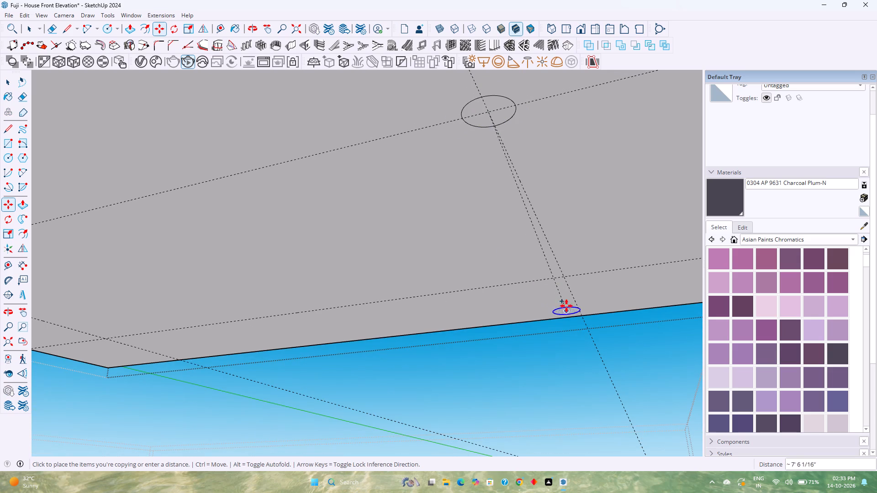
click(567, 278)
key(space)
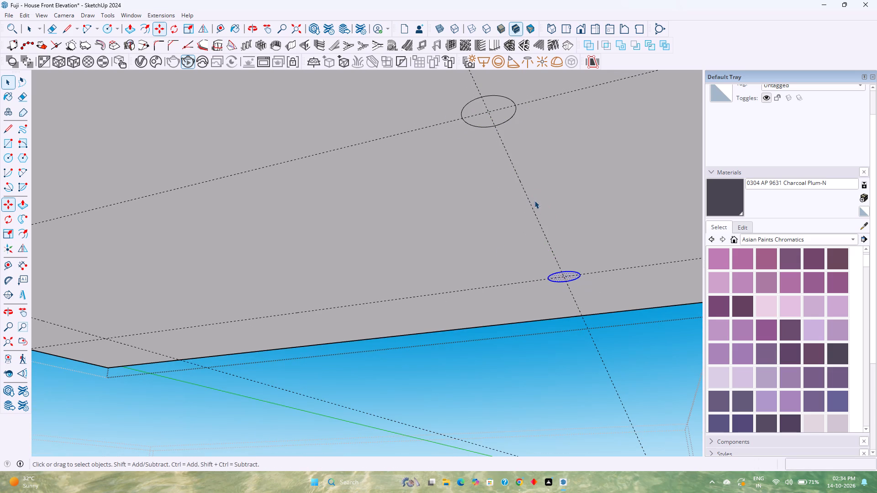
Copy both circles 10' along the guides to the crossings at the rounded end, dividing the distance by 2 to add a middle pair.
ctrl+double_click(499, 116)
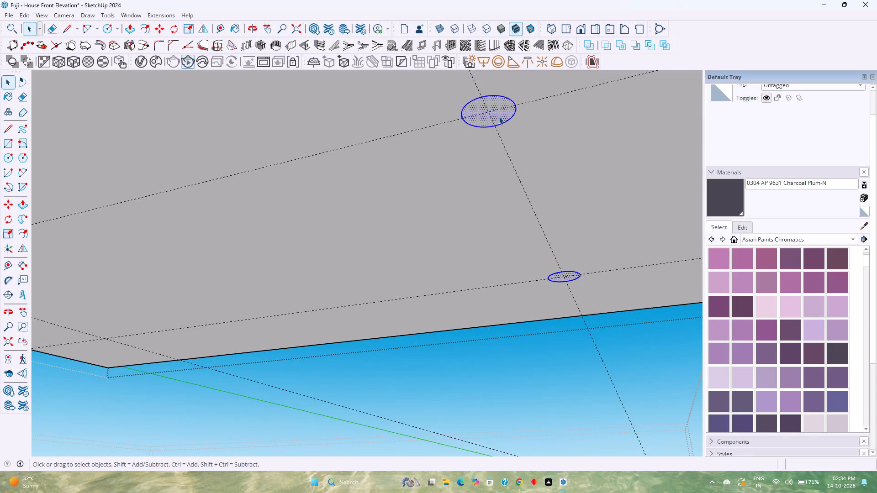
key(m)
click(487, 113)
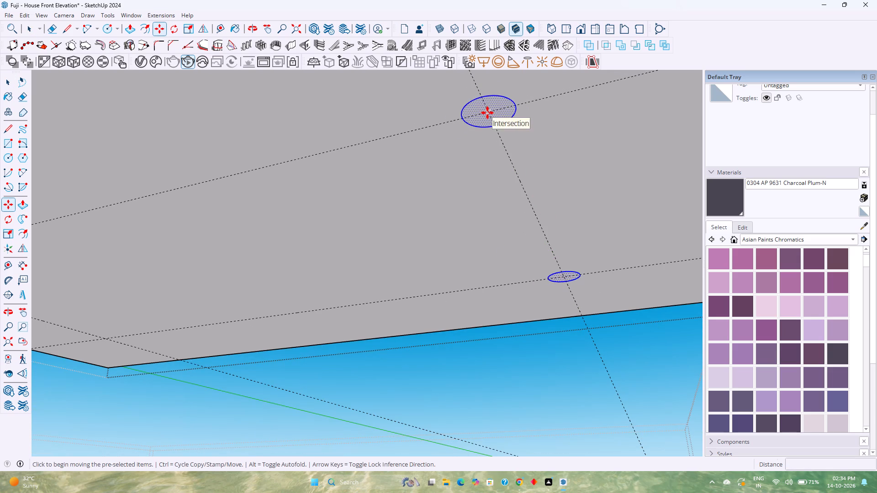
scroll(420, 133, down, 10)
shift+middle_drag(420, 133, 634, 131)
shift+middle_click(634, 131)
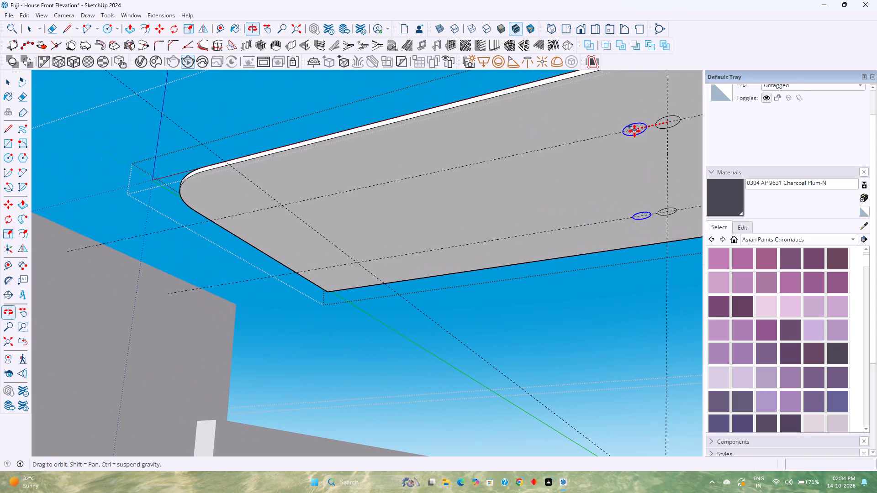
scroll(282, 208, up, 6)
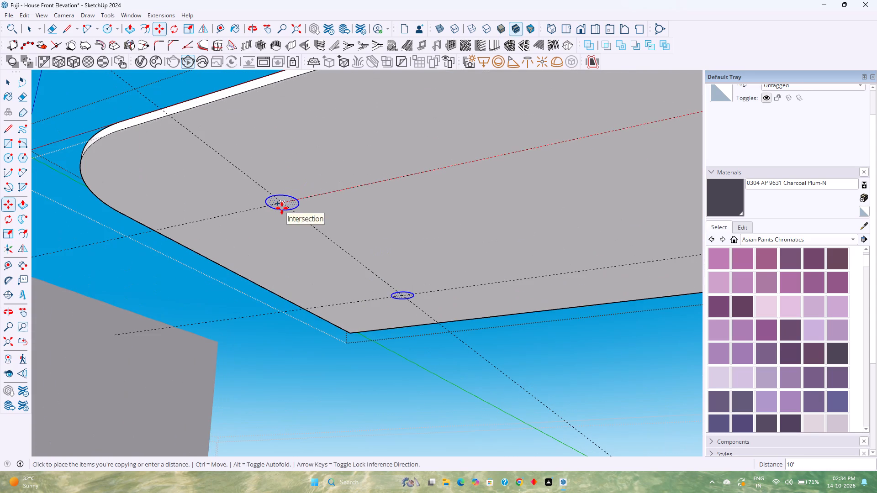
click(282, 202)
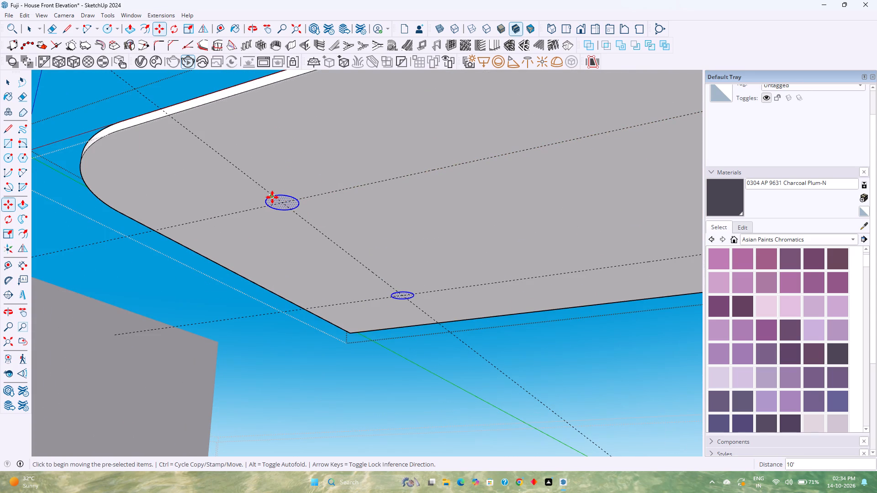
text(/2)
key(Return)
scroll(272, 197, down, 10)
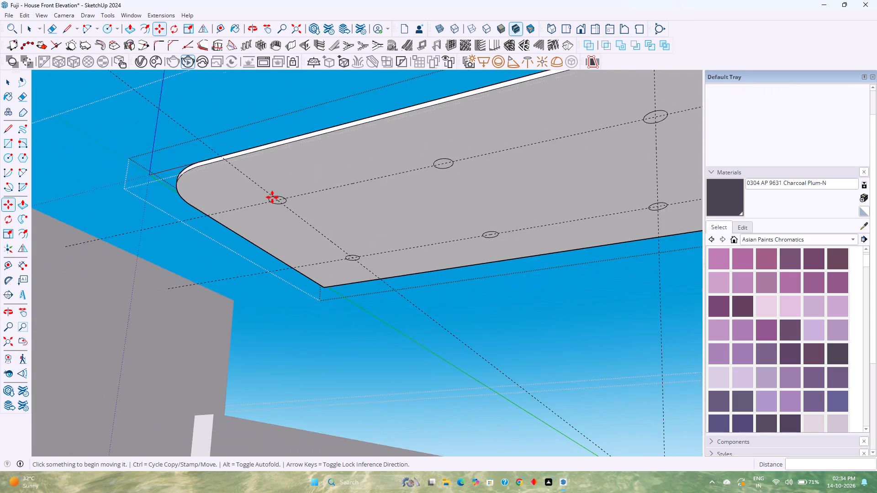
scroll(272, 197, down, 4)
middle_drag(288, 210, 400, 144)
scroll(400, 144, down, 1)
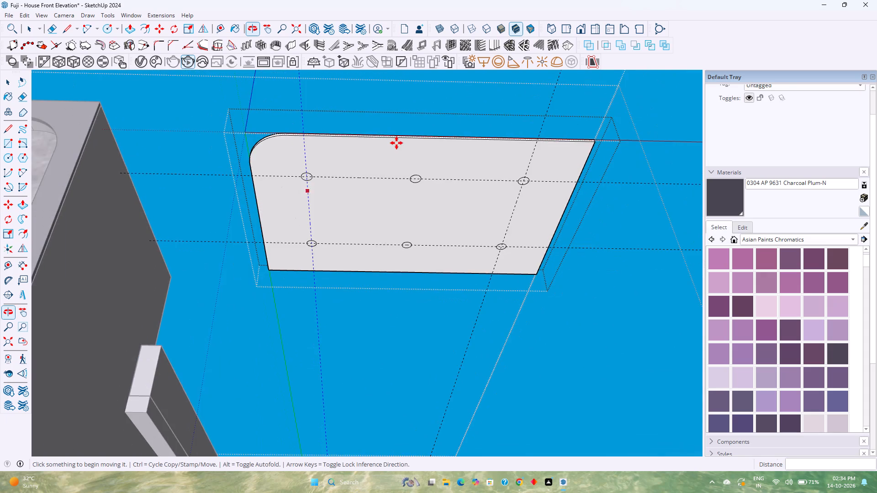
scroll(396, 143, down, 8)
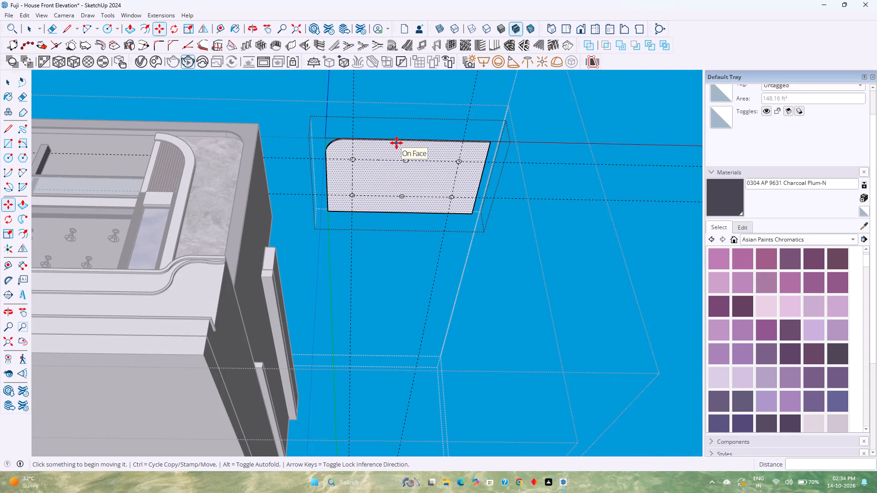
key(space)
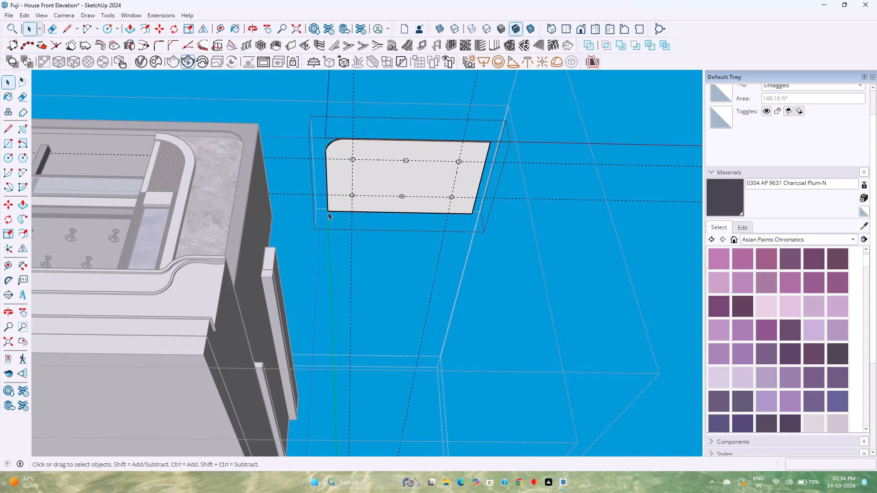
key(Escape)
Reopen the slab group and push the original circle at the unrounded end 0.55" into the slab.
scroll(432, 189, up, 7)
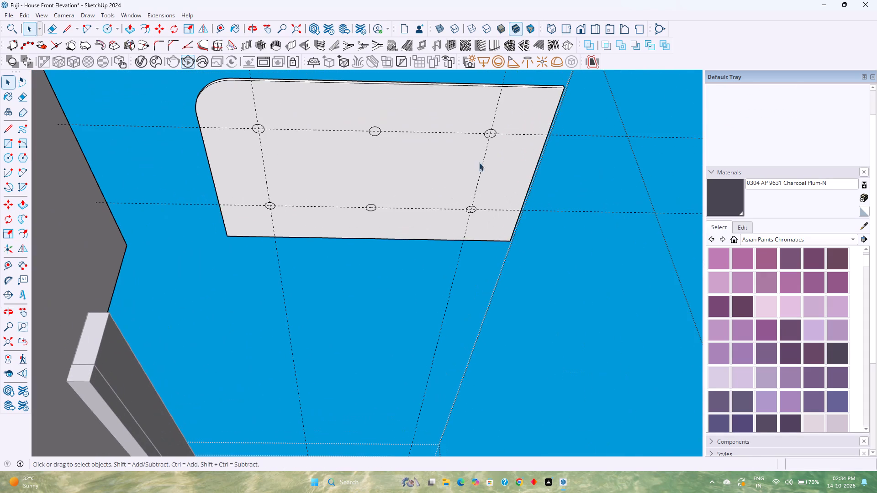
double_click(419, 162)
scroll(419, 162, up, 7)
scroll(551, 95, up, 6)
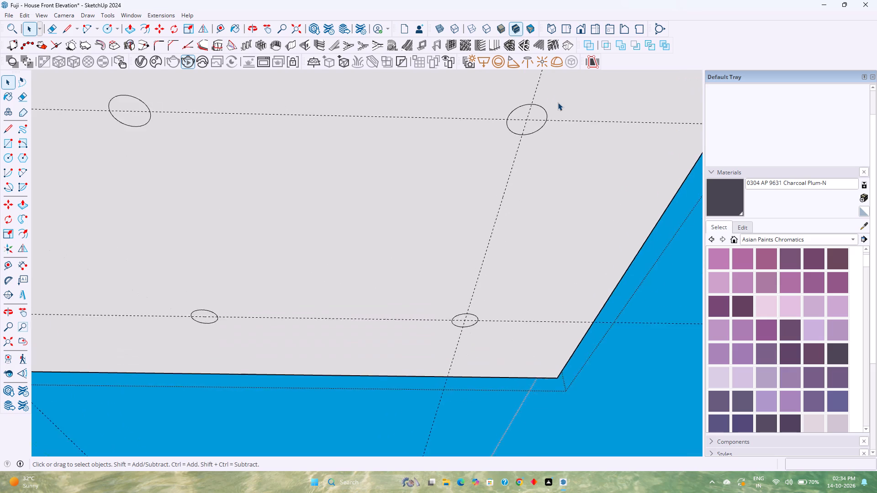
scroll(558, 102, up, 1)
middle_drag(558, 102, 520, 136)
middle_click(520, 136)
shift+middle_click(525, 127)
shift+middle_drag(525, 127, 523, 147)
shift+middle_click(523, 147)
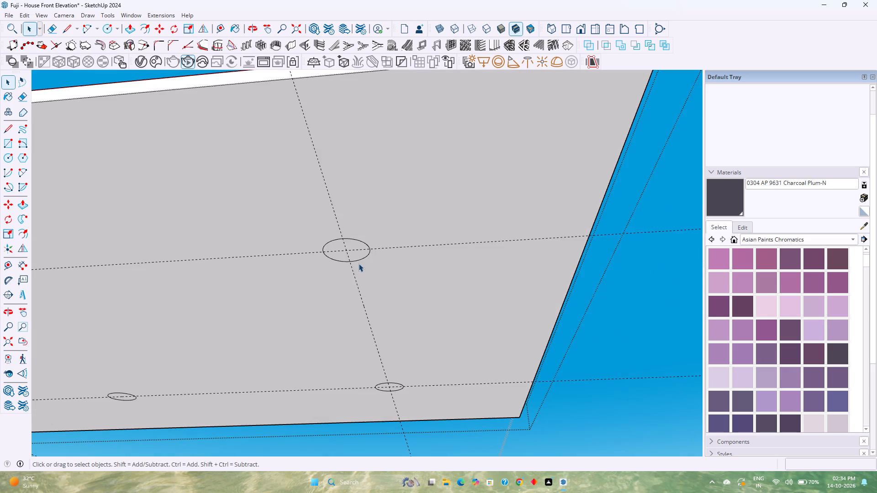
scroll(359, 263, up, 11)
key(p)
click(346, 214)
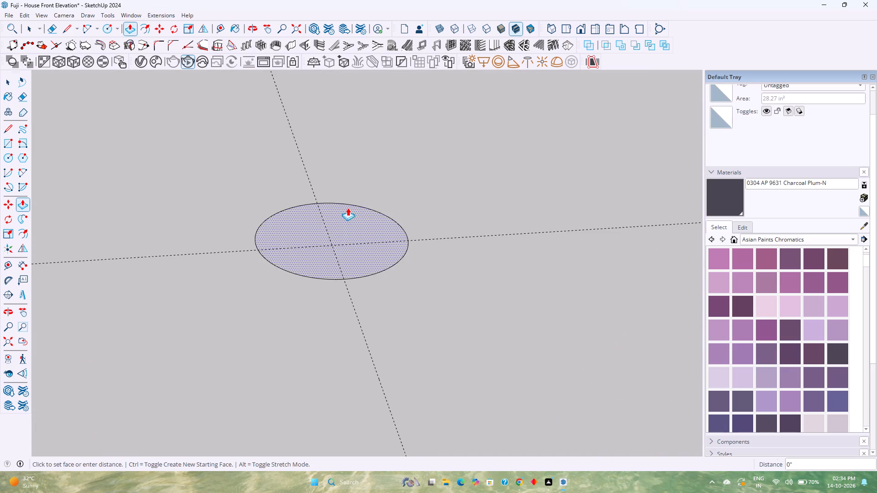
text(0.55)
key(Return)
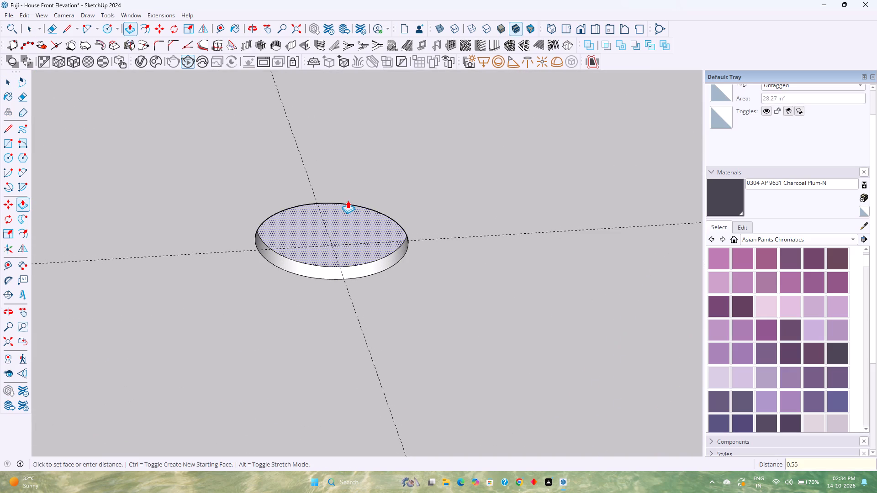
Repeat the 0.55" push on the remaining five circles of the slab's underside.
scroll(348, 200, down, 11)
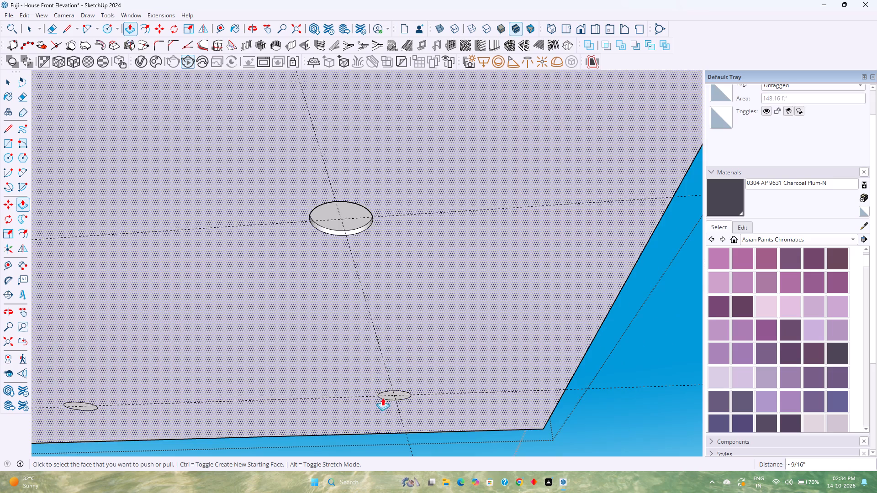
scroll(396, 418, up, 7)
double_click(391, 381)
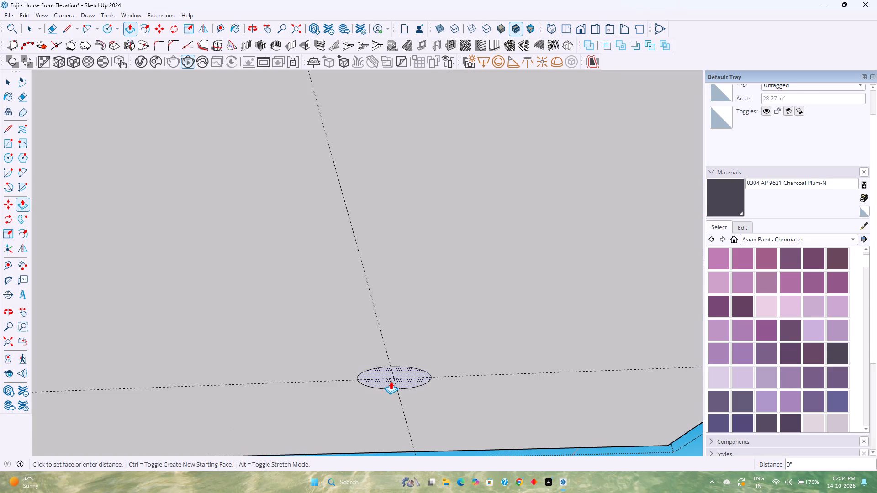
scroll(391, 381, down, 5)
shift+middle_drag(365, 389, 721, 356)
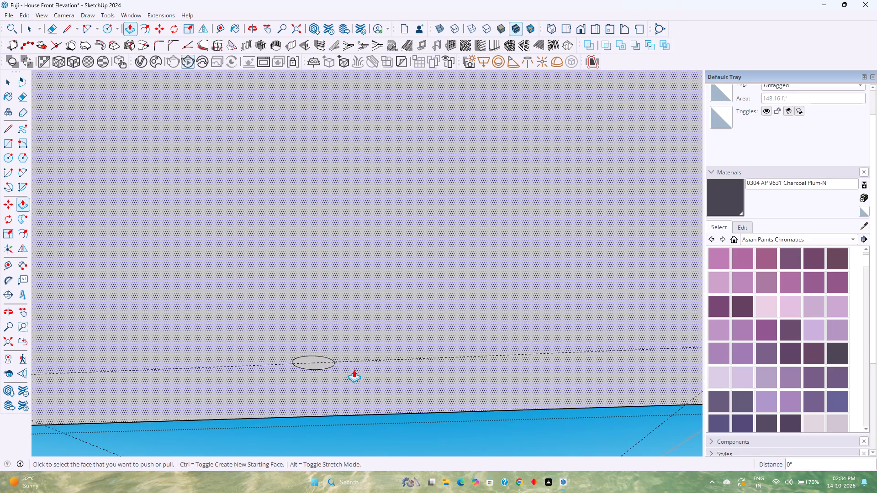
double_click(303, 366)
scroll(303, 366, down, 8)
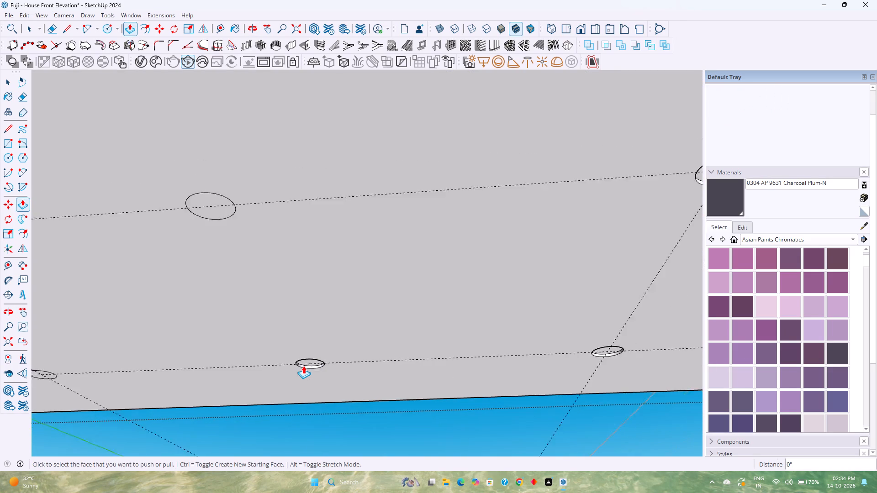
scroll(303, 366, down, 2)
double_click(251, 271)
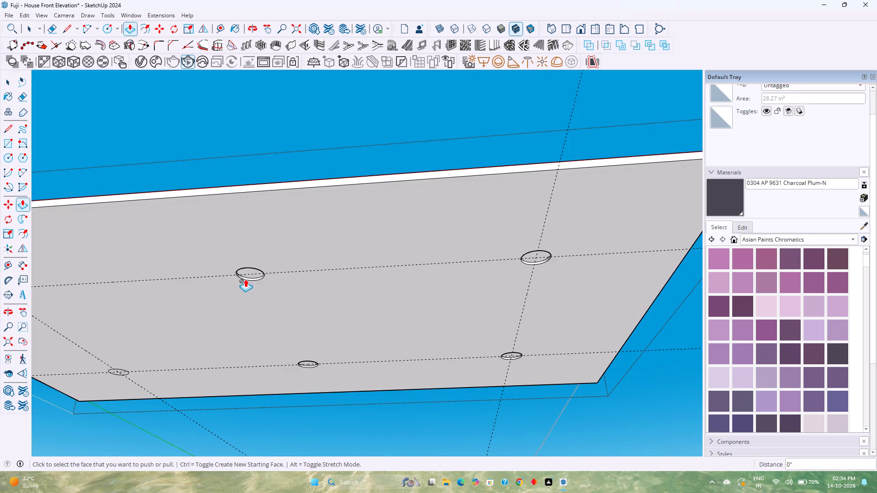
shift+middle_drag(245, 279, 534, 269)
scroll(222, 250, up, 9)
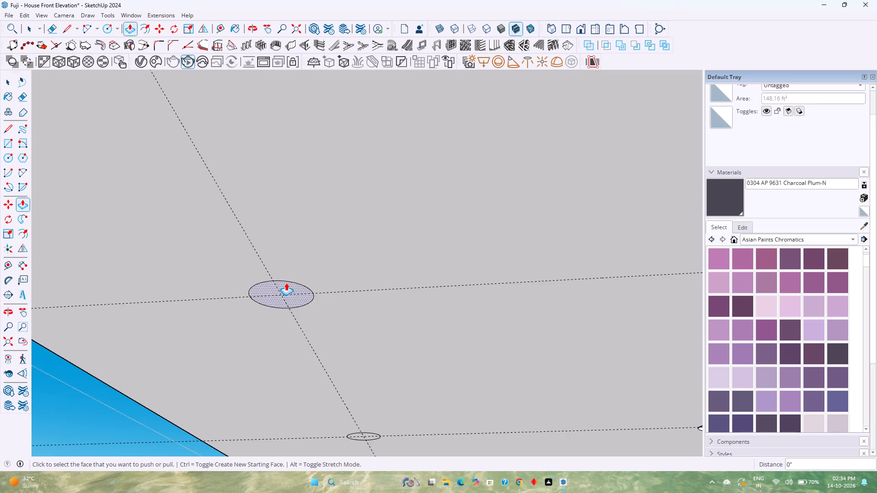
double_click(288, 288)
scroll(339, 347, down, 4)
shift+middle_drag(379, 431, 358, 388)
scroll(340, 365, up, 2)
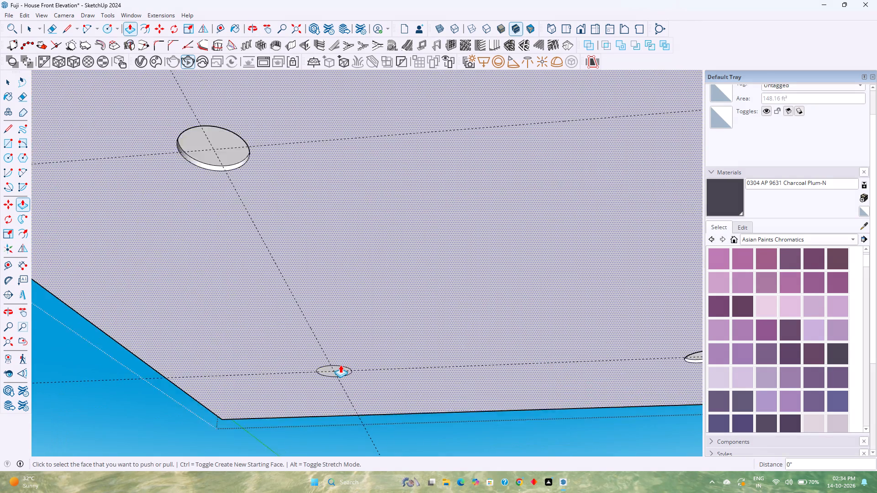
scroll(340, 365, up, 3)
double_click(336, 371)
scroll(336, 371, down, 10)
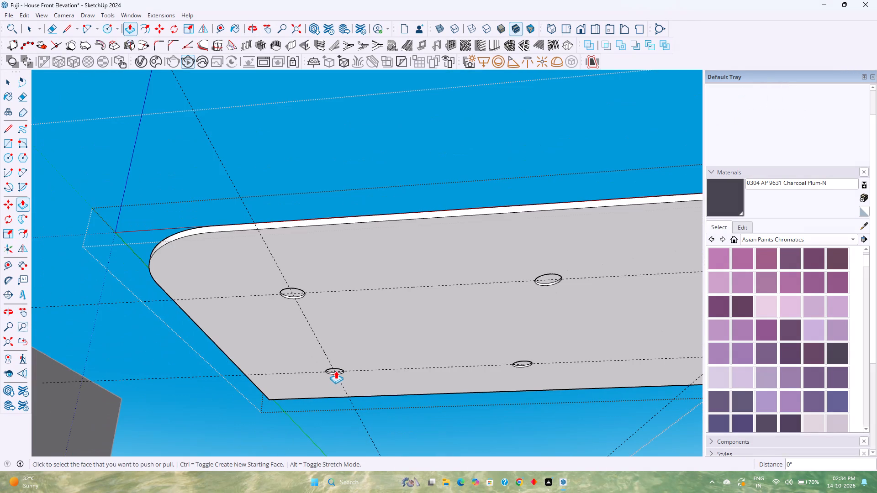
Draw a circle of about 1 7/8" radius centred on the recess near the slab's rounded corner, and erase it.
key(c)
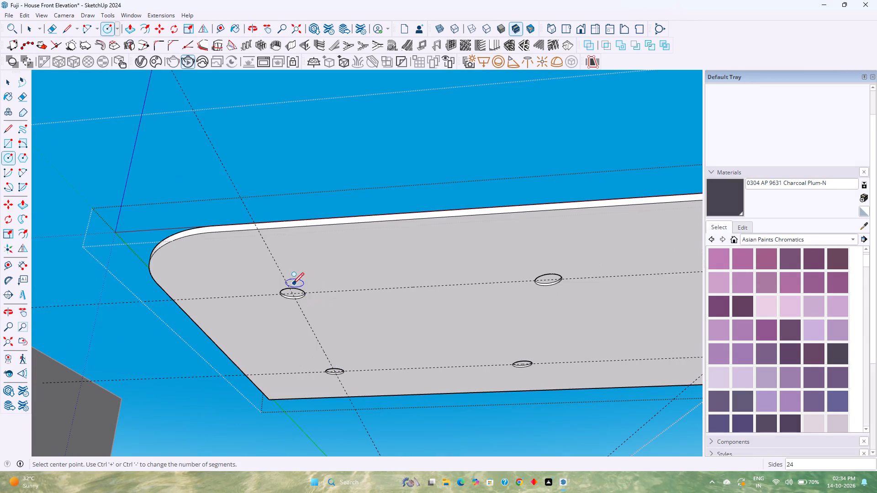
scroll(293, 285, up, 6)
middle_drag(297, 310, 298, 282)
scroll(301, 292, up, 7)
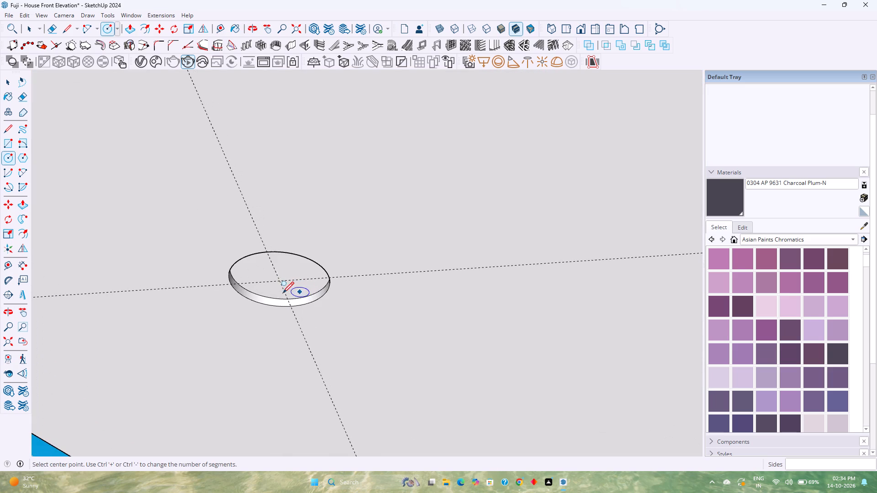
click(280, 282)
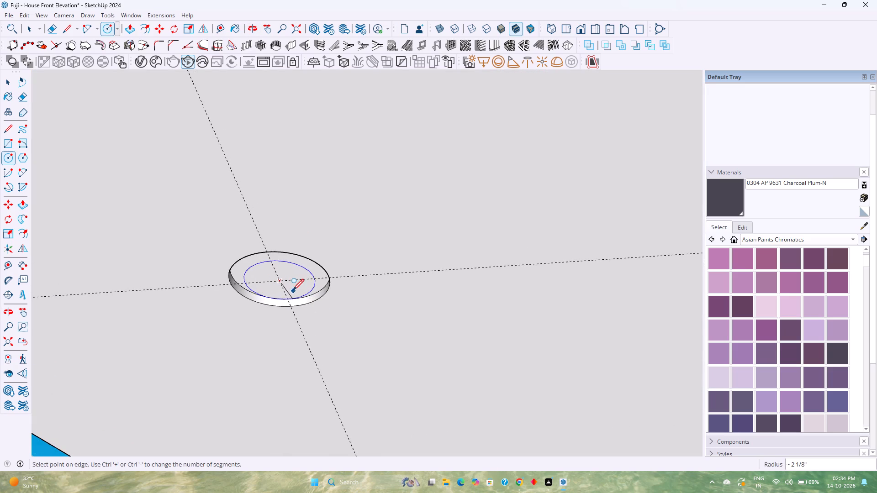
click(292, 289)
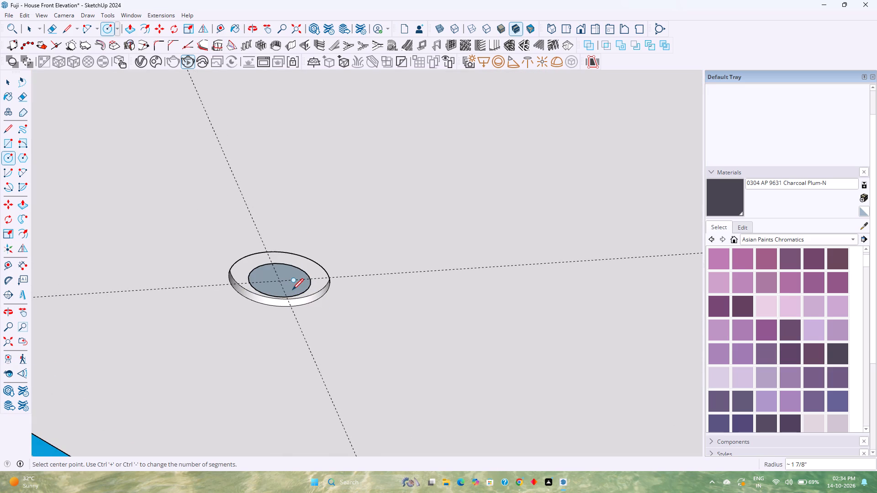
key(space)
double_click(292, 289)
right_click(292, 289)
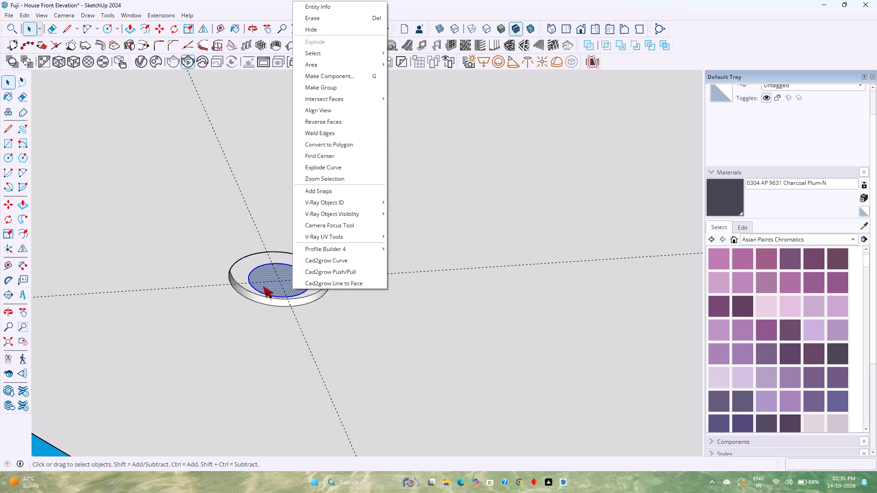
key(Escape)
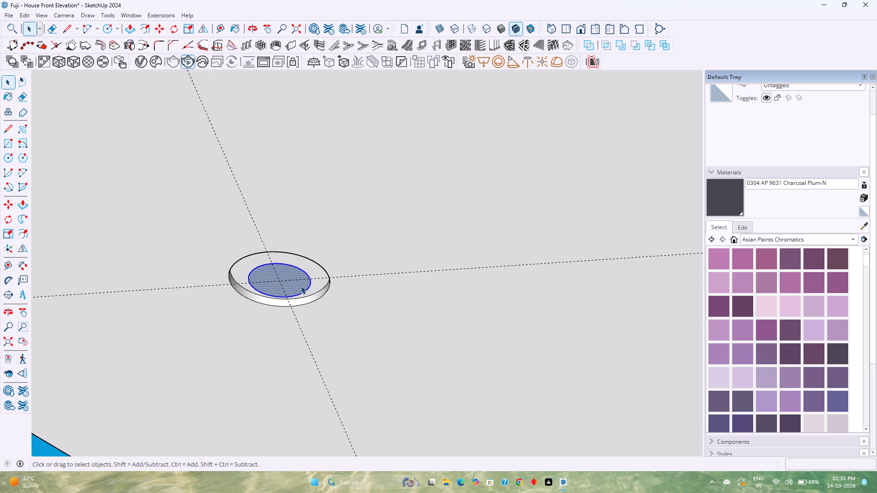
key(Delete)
Close the slab group.
scroll(301, 286, down, 11)
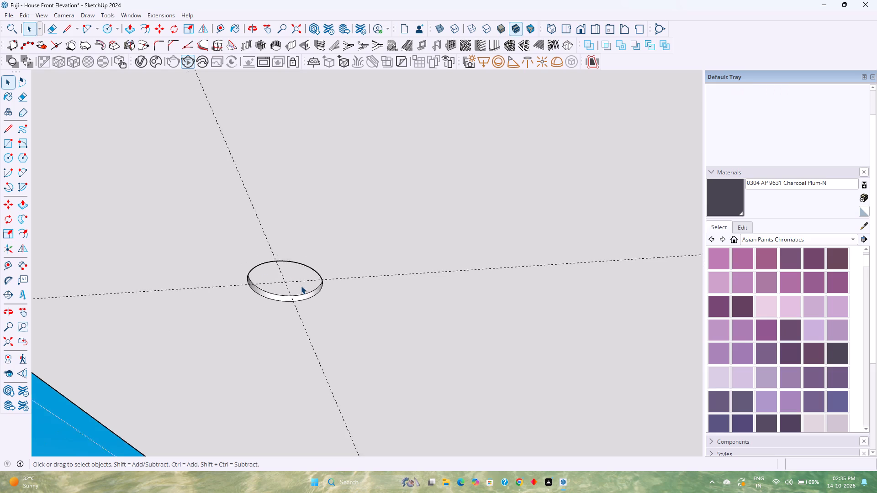
scroll(301, 286, down, 12)
scroll(301, 286, up, 1)
scroll(301, 286, down, 16)
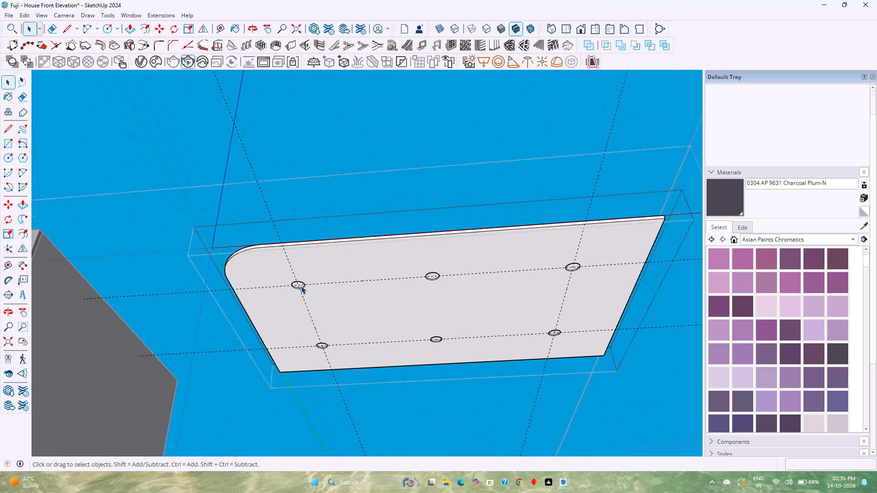
scroll(301, 286, down, 16)
key(Escape)
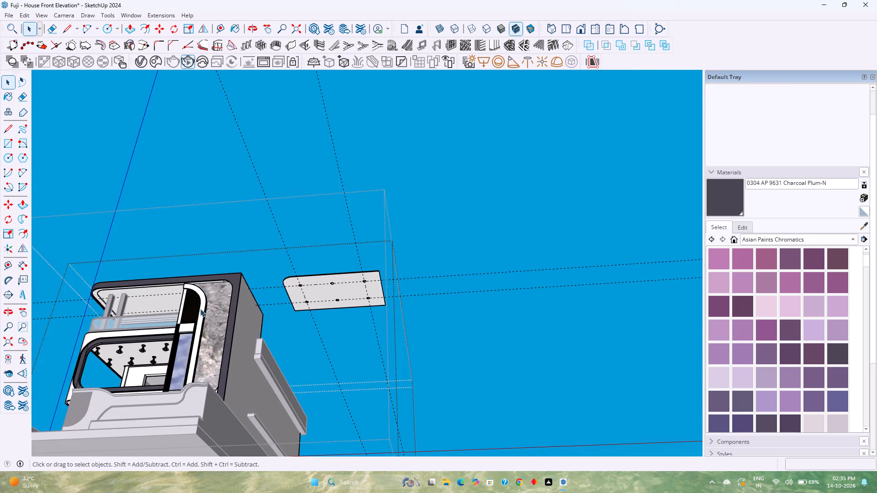
Open the group of the lit ceiling slab in the house, copy one of its downlights, and close the group.
scroll(200, 309, up, 8)
click(136, 399)
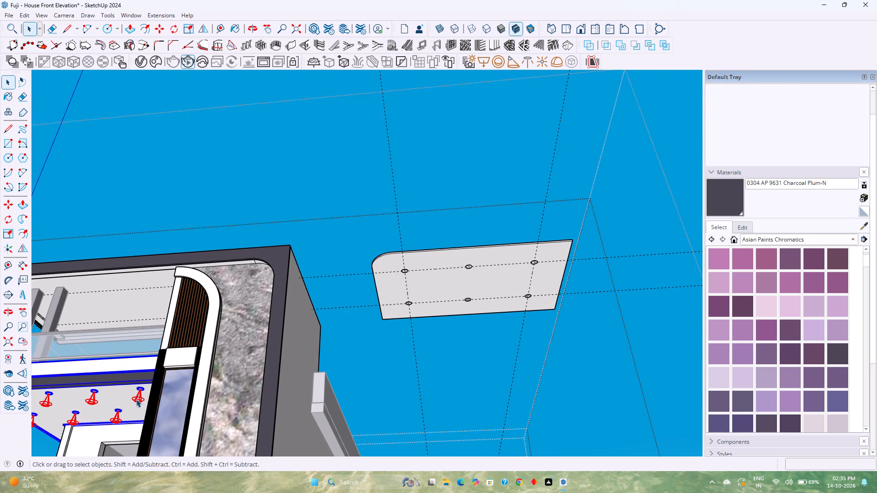
double_click(136, 399)
click(136, 399)
double_click(136, 399)
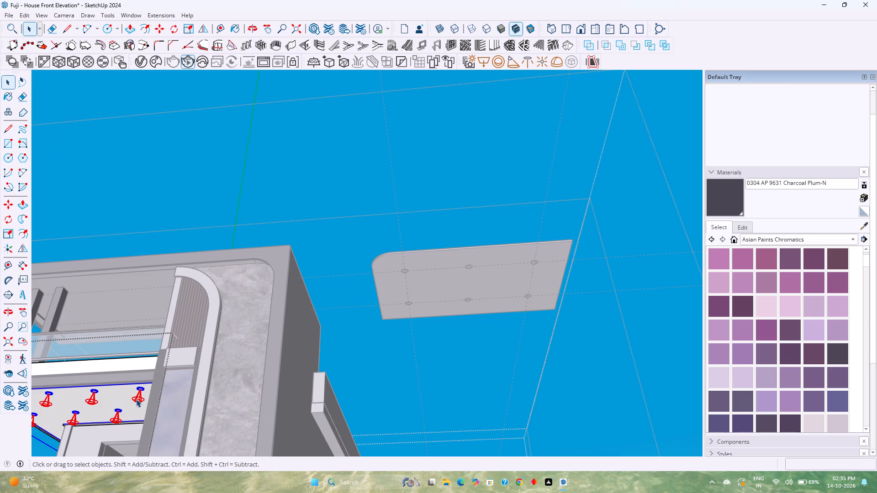
double_click(136, 399)
click(138, 397)
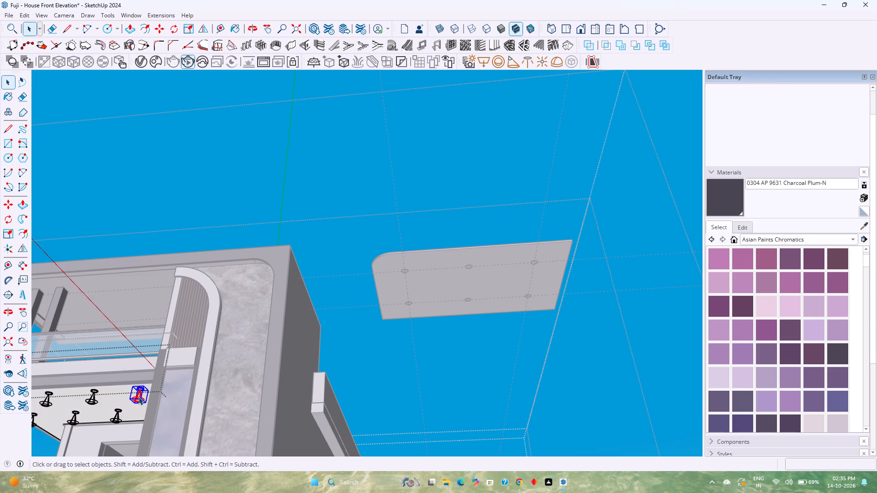
key(ctrl+x)
key(ctrl+z)
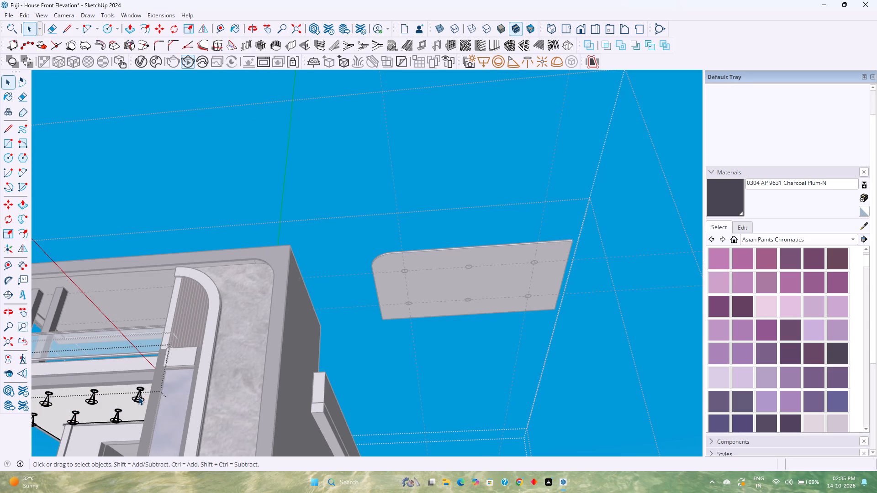
key(space)
double_click(138, 397)
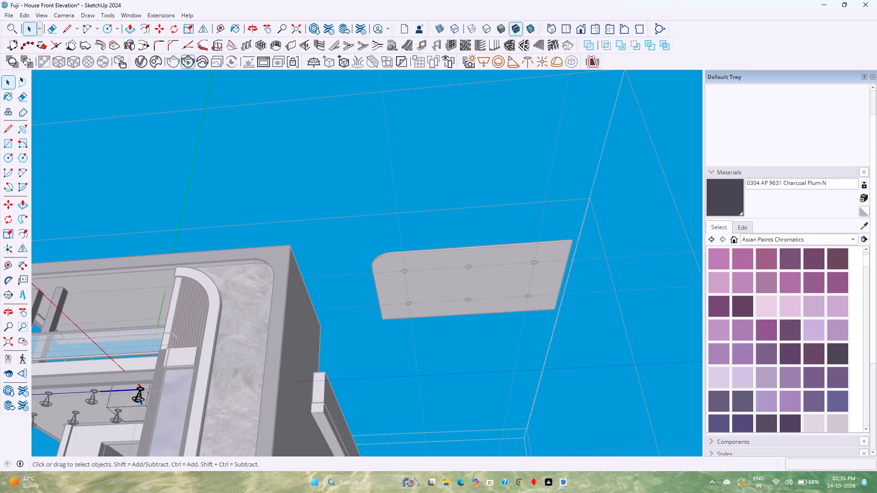
key(Escape)
click(138, 397)
key(ctrl+c)
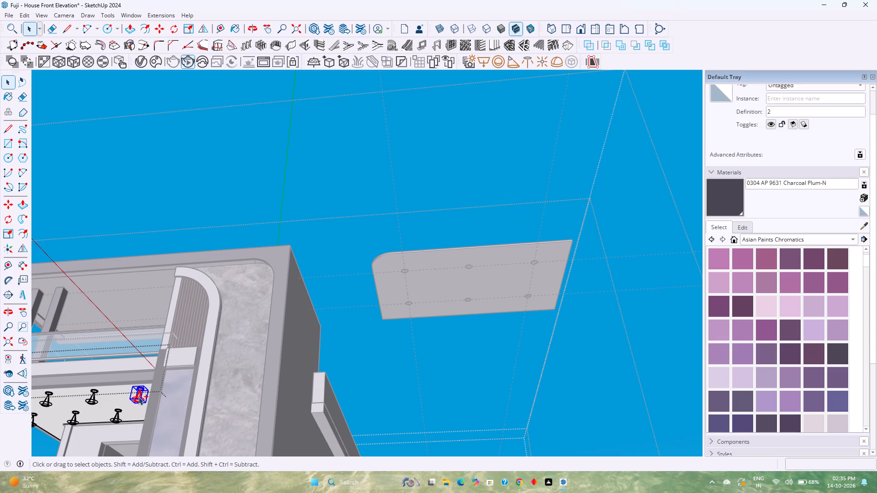
key(Escape)
key(Escape)
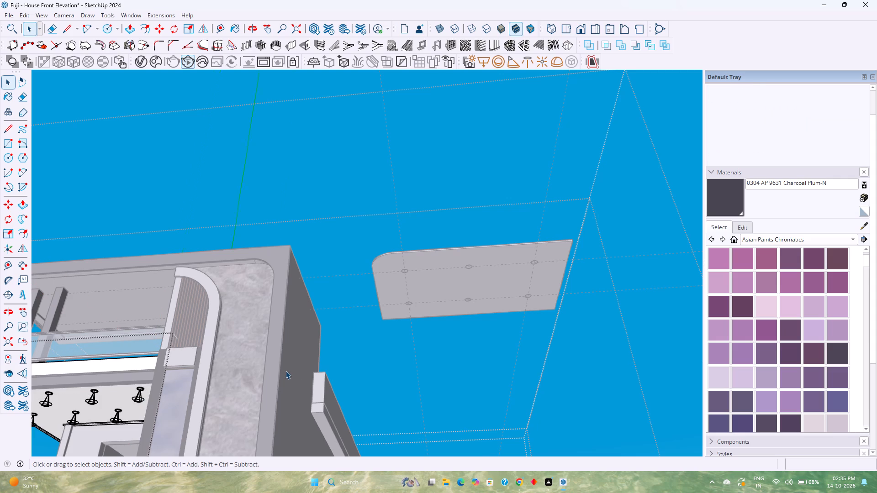
key(space)
key(Escape)
Open the canopy slab group and paste the copied downlight just above the slab's rounded end.
double_click(467, 278)
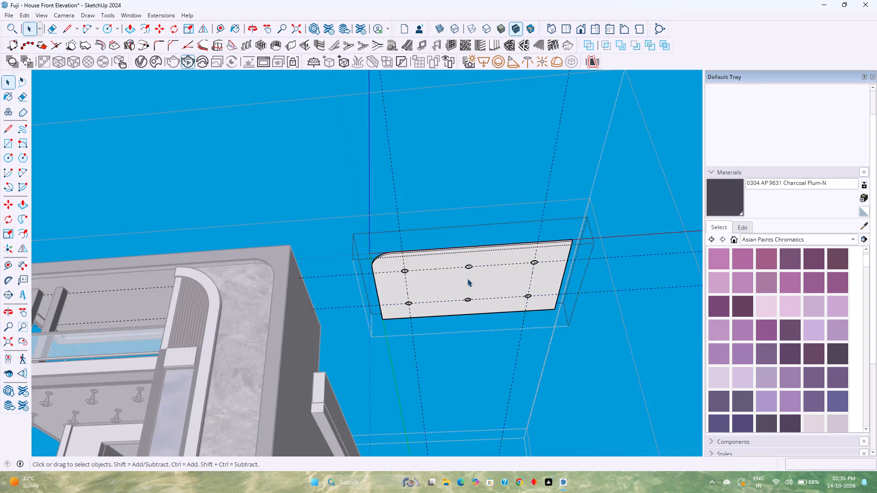
scroll(467, 278, up, 5)
scroll(397, 262, up, 5)
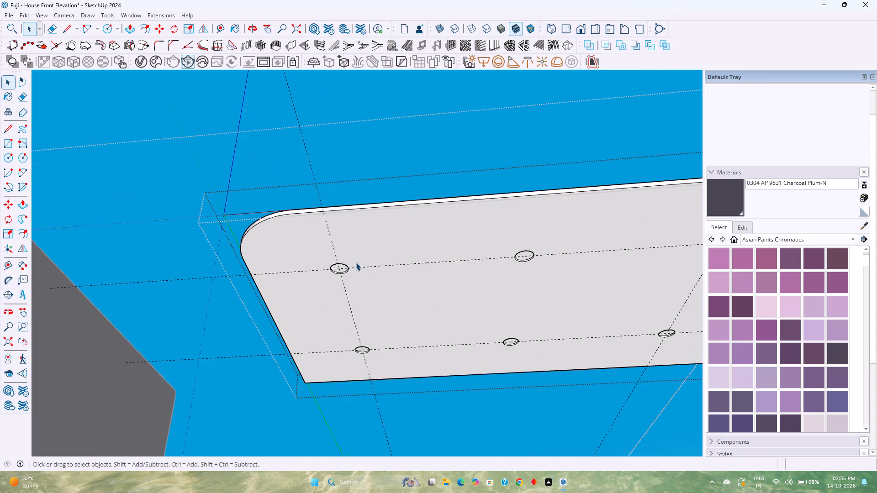
scroll(356, 262, up, 7)
click(352, 248)
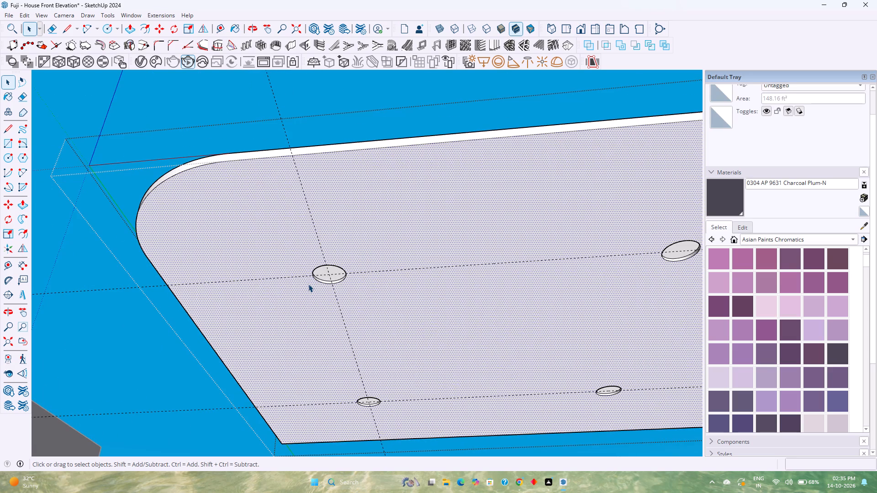
key(Escape)
double_click(338, 240)
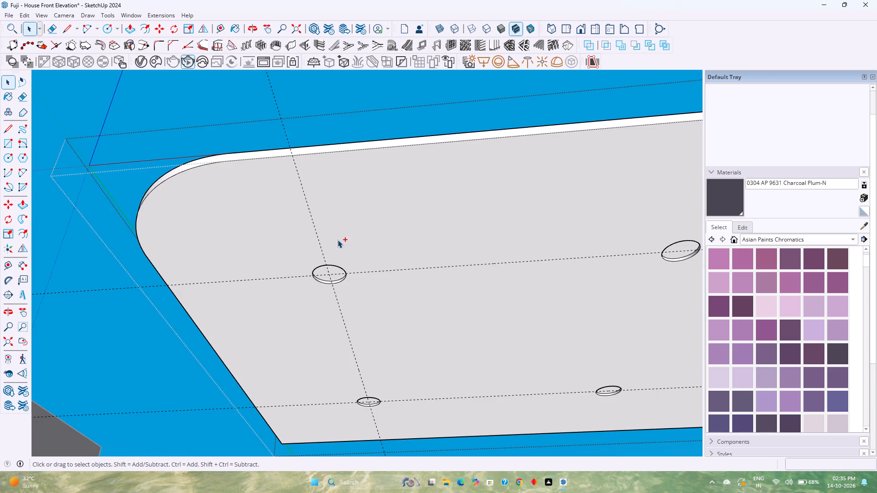
key(ctrl+v)
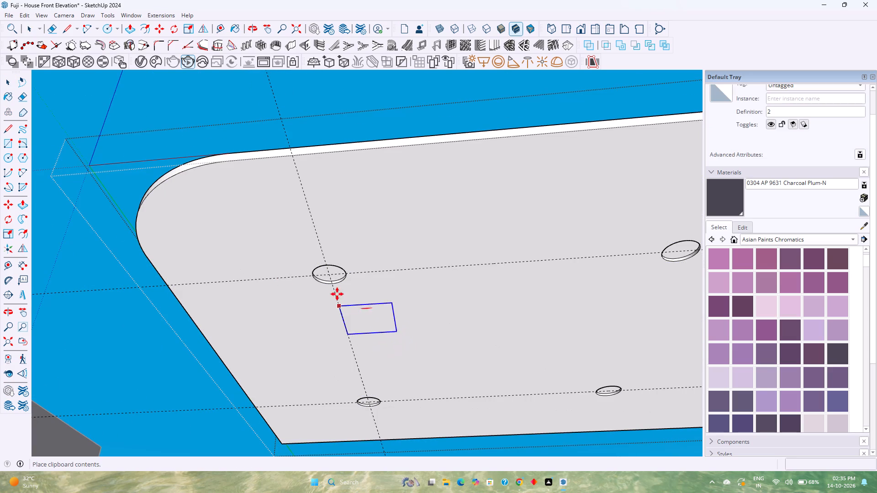
scroll(318, 269, down, 4)
middle_drag(318, 269, 296, 327)
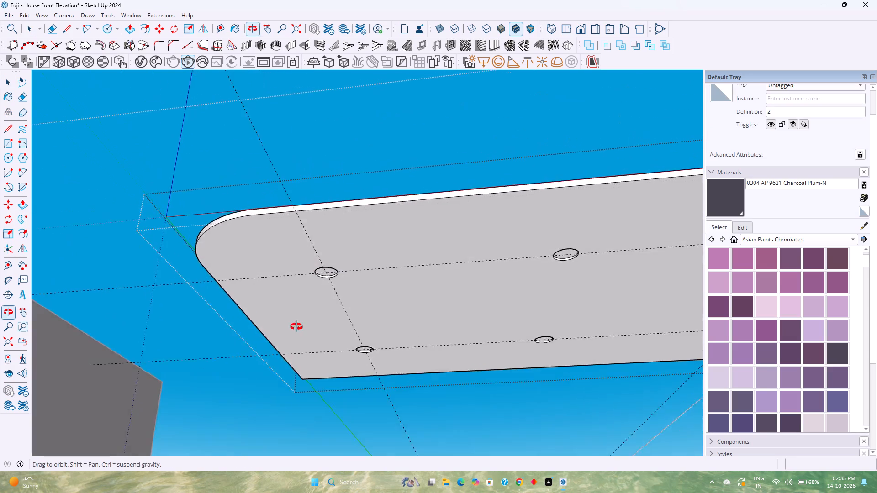
middle_drag(296, 327, 294, 336)
scroll(294, 336, down, 5)
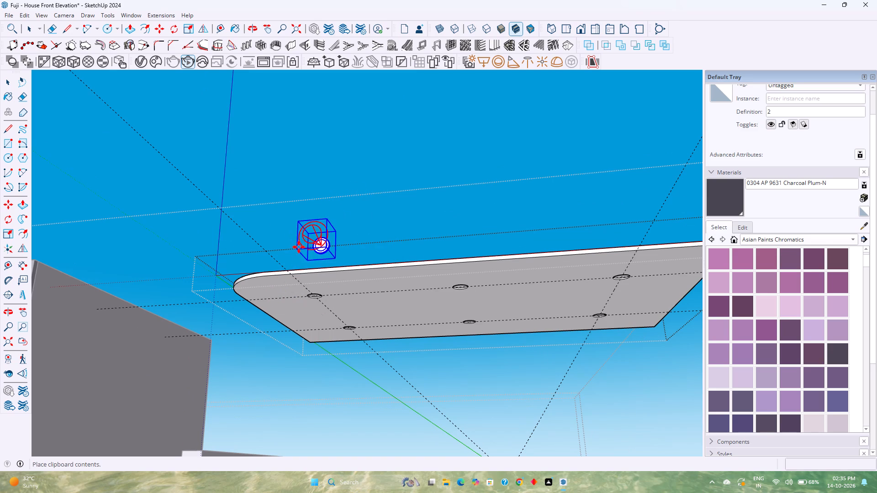
click(305, 236)
Rotate the pasted downlight 90 degrees about the red axis so its light cone points downward.
middle_drag(372, 216, 337, 262)
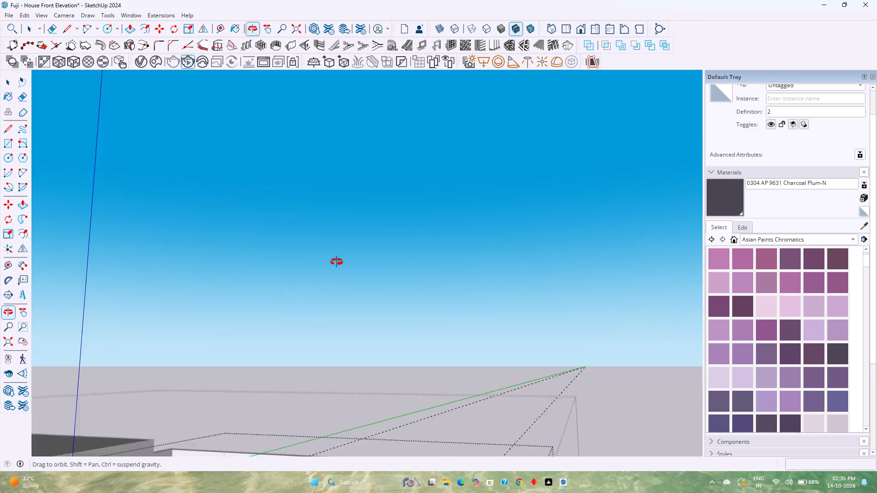
middle_drag(337, 262, 336, 262)
scroll(336, 262, down, 3)
shift+middle_drag(289, 288, 351, 193)
scroll(269, 327, up, 4)
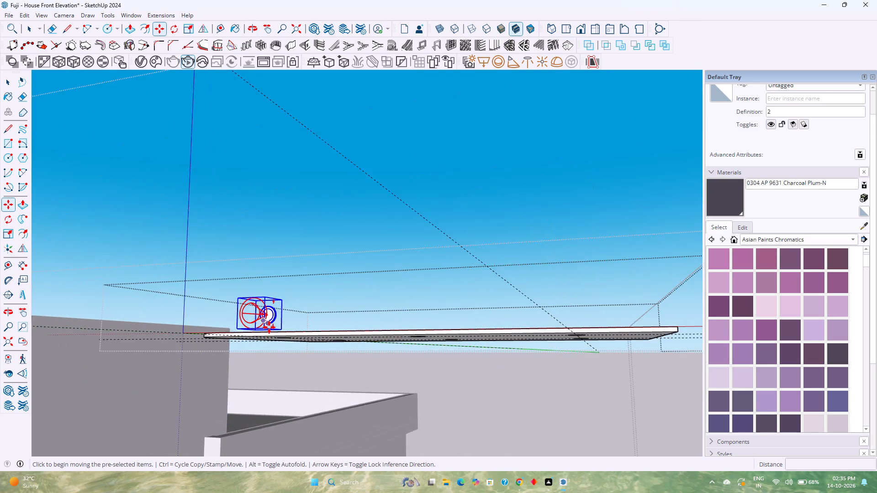
scroll(269, 327, up, 11)
scroll(272, 325, down, 4)
middle_drag(274, 323, 237, 336)
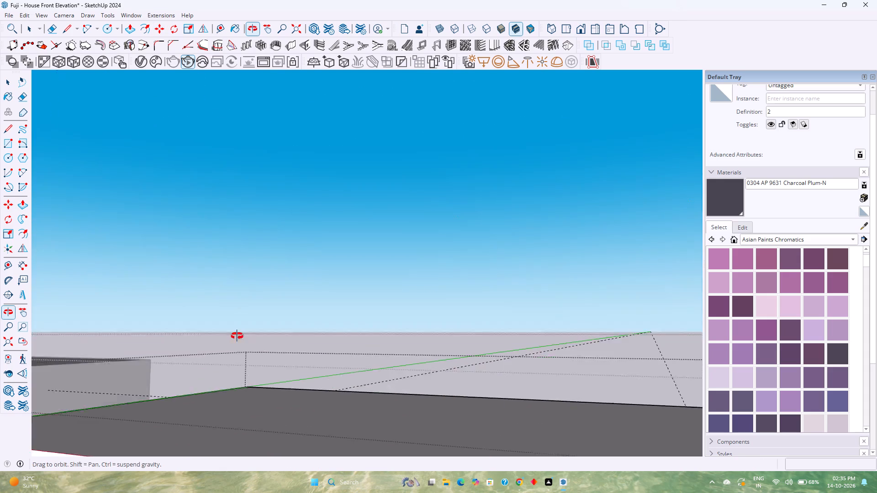
middle_drag(237, 336, 243, 313)
scroll(243, 313, down, 5)
scroll(148, 289, down, 1)
shift+middle_drag(157, 286, 275, 289)
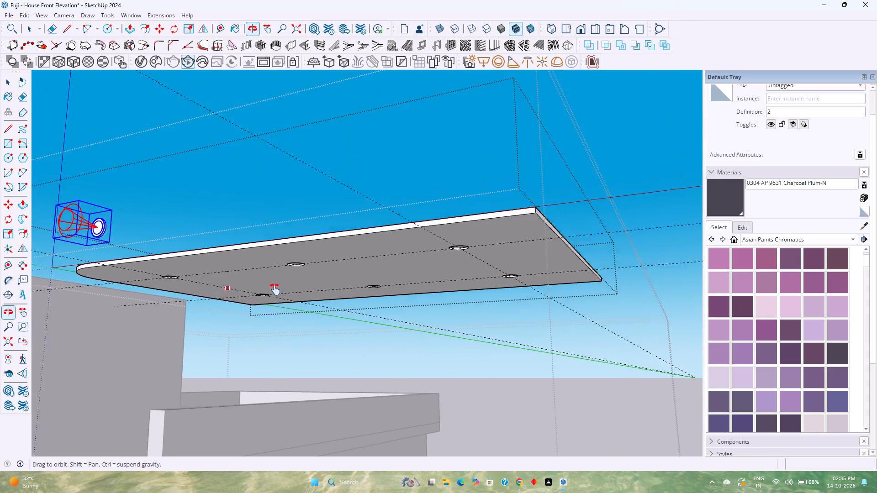
shift+middle_drag(275, 289, 333, 293)
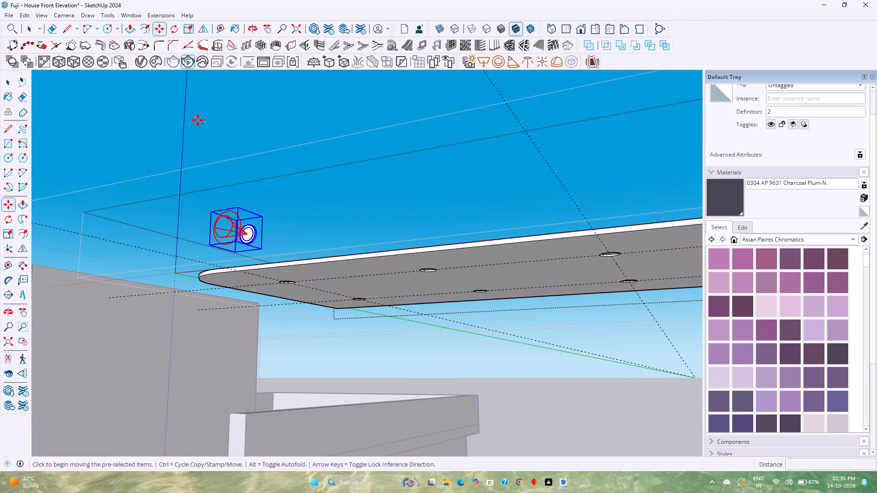
click(170, 30)
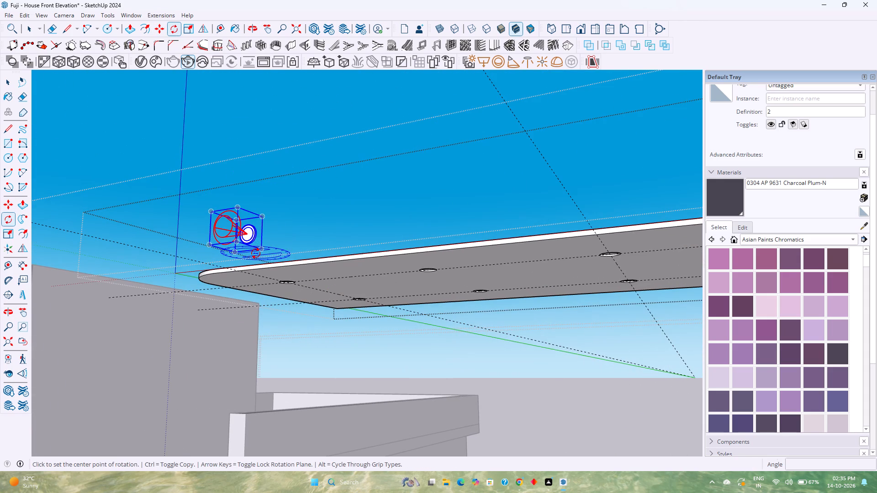
key(Left)
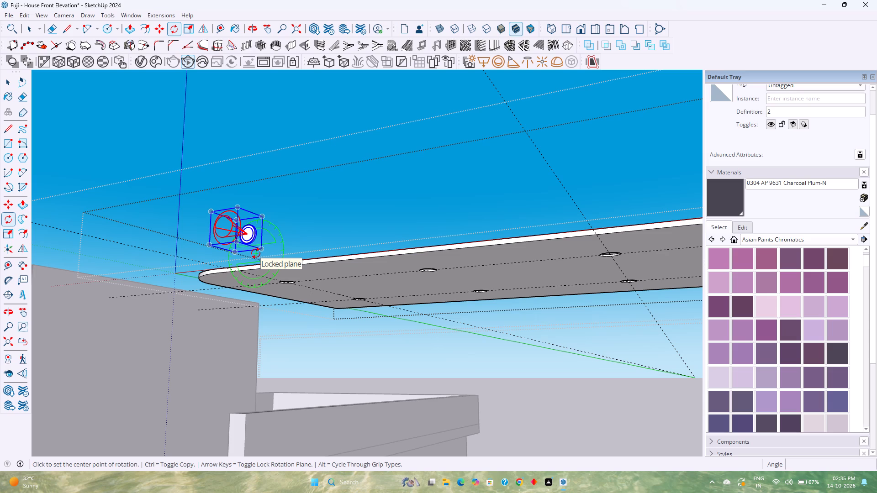
key(Right)
scroll(256, 253, up, 3)
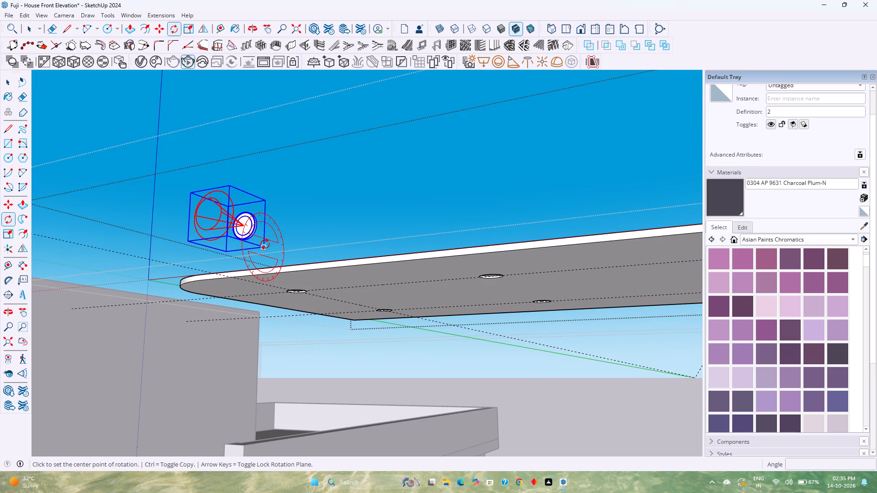
click(265, 244)
click(228, 236)
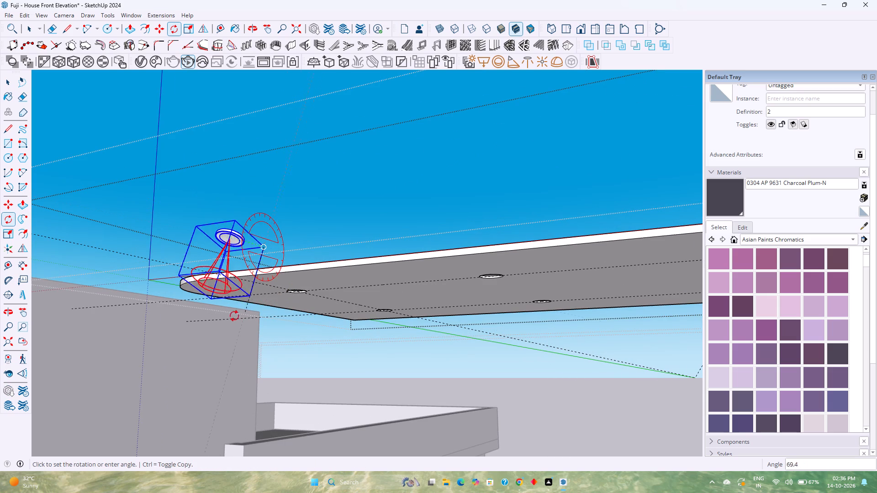
text(90)
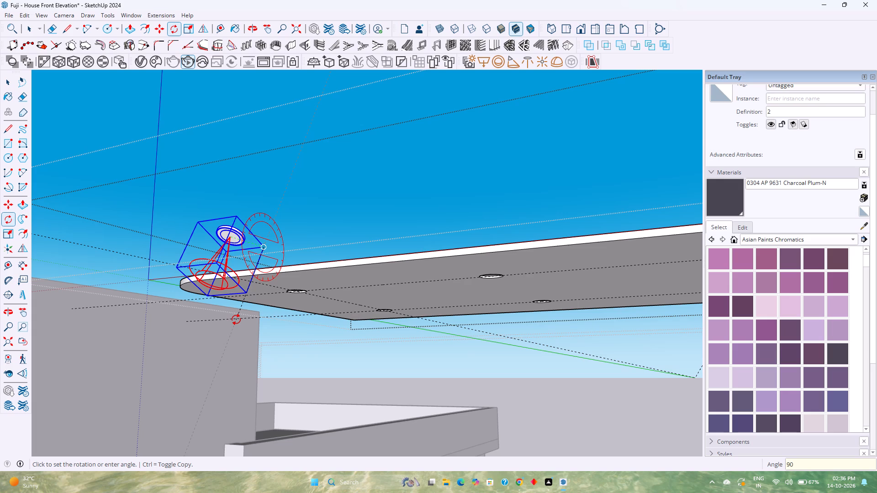
key(Return)
Move the downlight by the centre of its face to the guide intersection in the recess near the slab's rounded corner.
scroll(224, 272, up, 3)
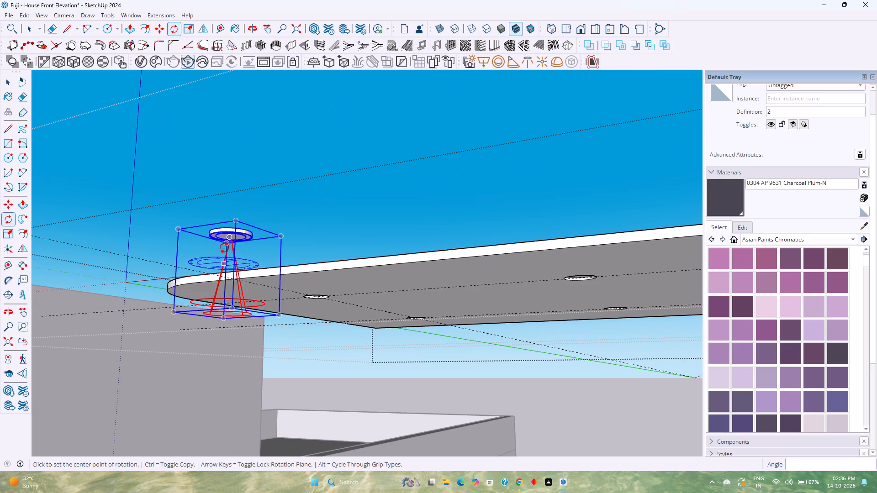
scroll(227, 230, up, 13)
middle_drag(233, 243, 256, 210)
middle_click(256, 210)
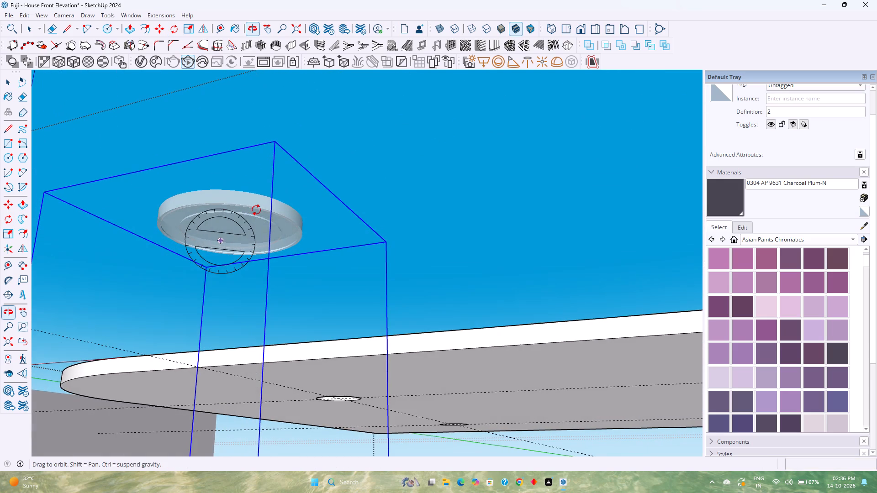
key(m)
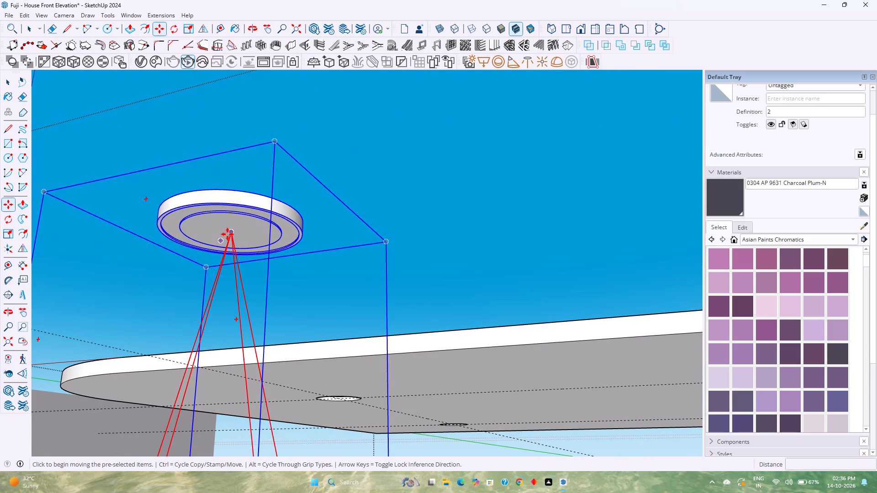
click(231, 232)
scroll(267, 321, down, 10)
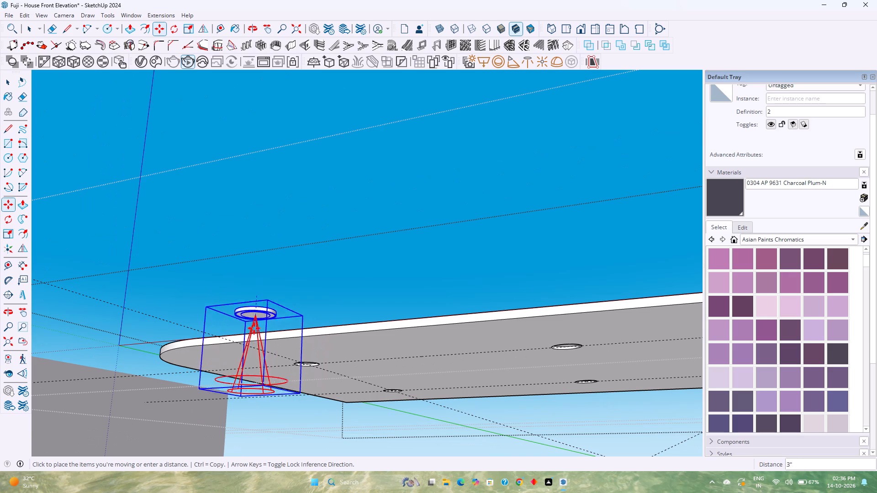
scroll(318, 375, up, 19)
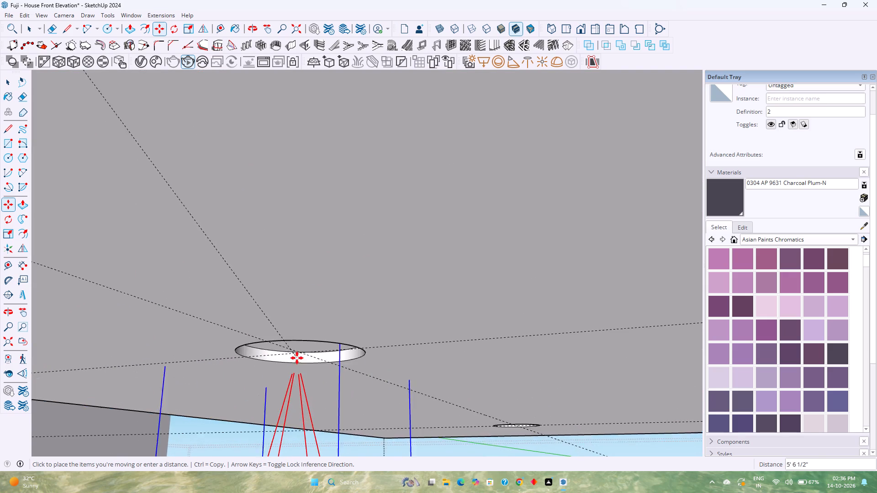
middle_drag(294, 354, 290, 349)
middle_click(289, 339)
scroll(289, 338, up, 1)
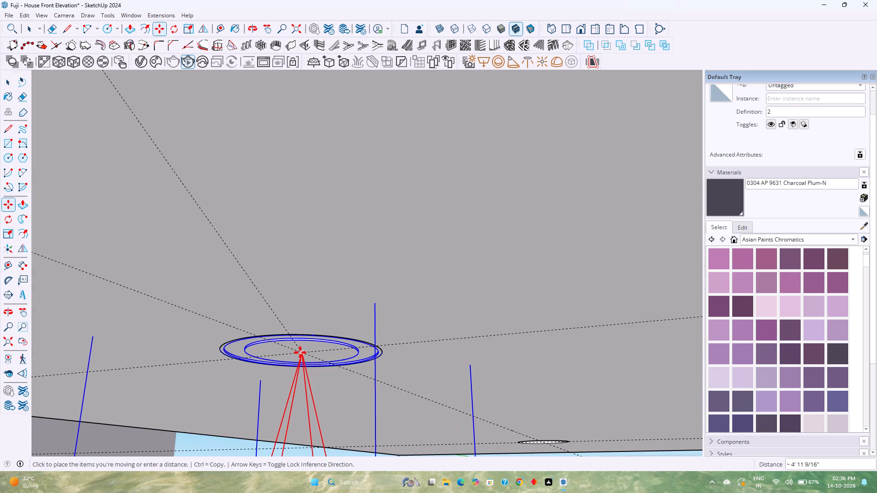
click(300, 352)
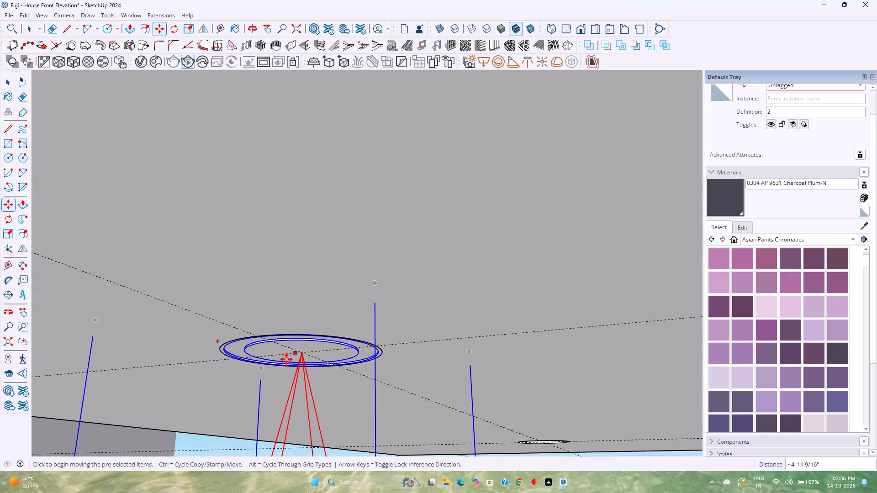
Examine from below how the downlight sits in the recess near the slab's rounded corner.
middle_drag(286, 359, 287, 327)
middle_drag(289, 325, 295, 320)
middle_drag(296, 319, 294, 333)
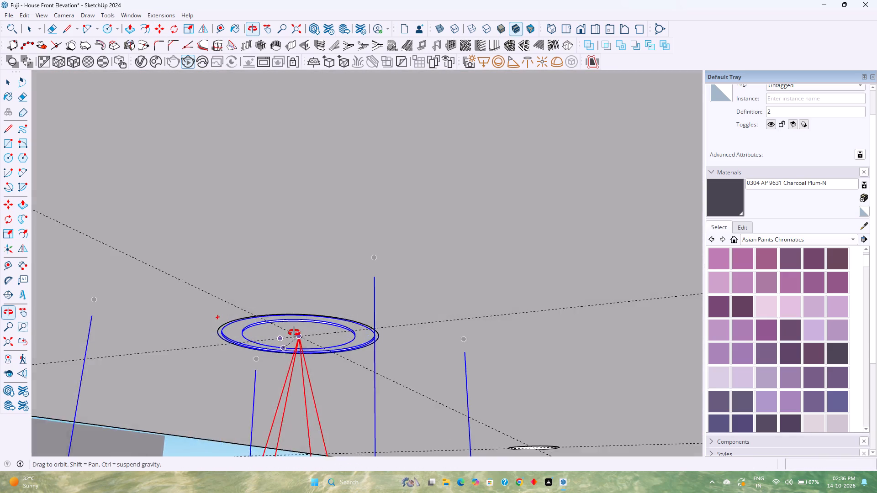
middle_drag(294, 333, 415, 244)
middle_drag(309, 315, 379, 230)
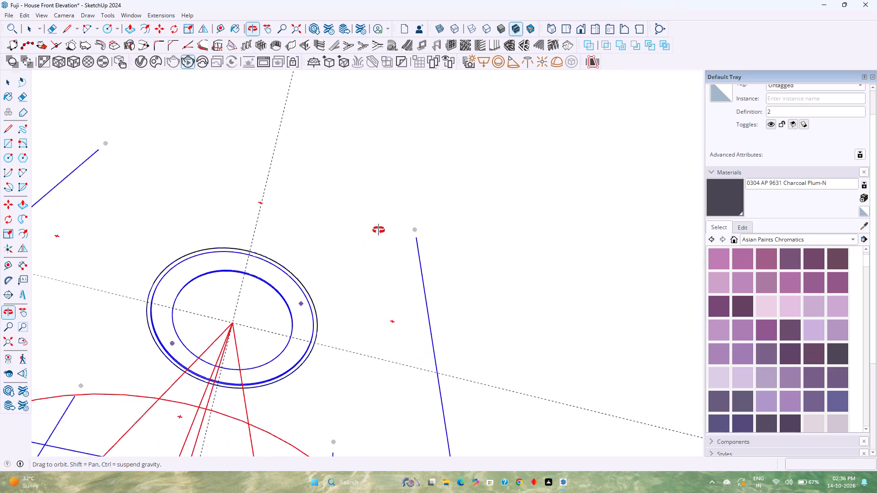
middle_drag(379, 230, 326, 340)
scroll(326, 340, down, 9)
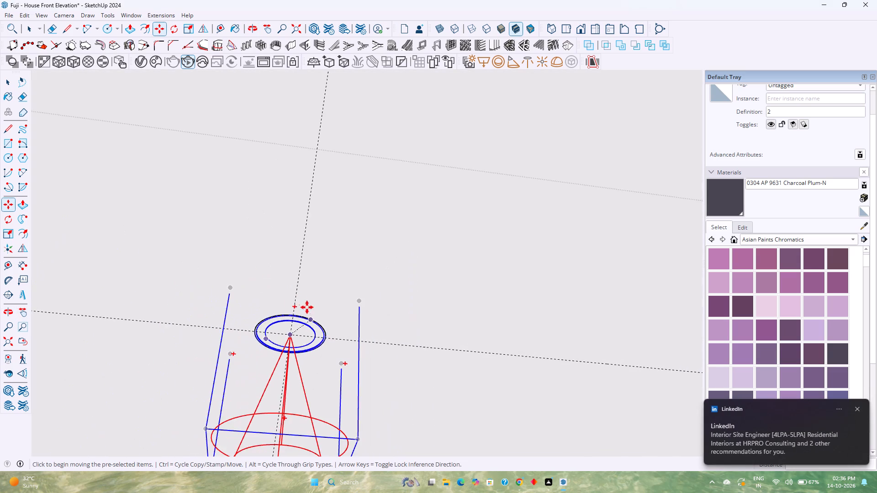
Move the downlight 0.25" along the blue axis in its recess near the slab's rounded corner.
middle_drag(306, 304, 271, 367)
click(362, 299)
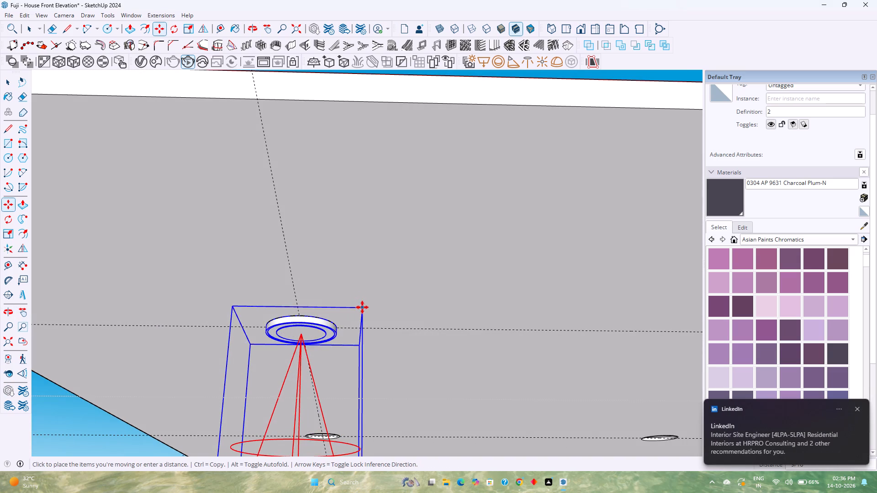
key(Up)
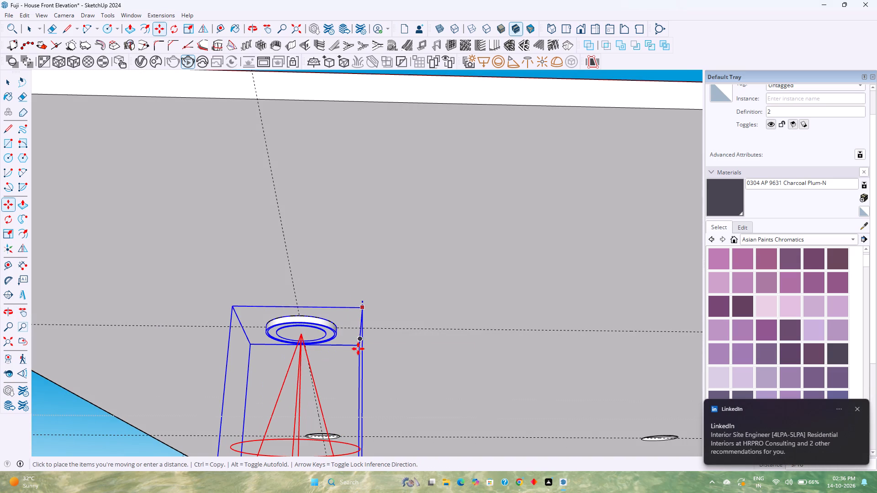
scroll(354, 246, down, 9)
middle_drag(354, 246, 352, 337)
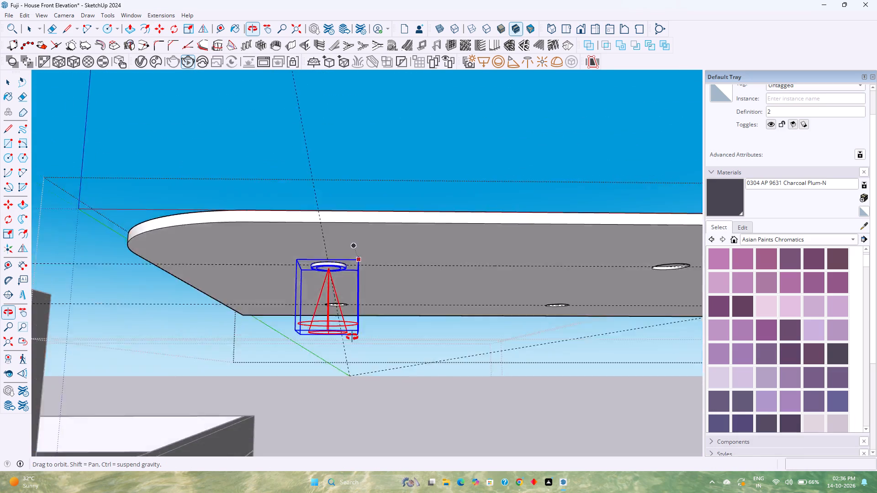
middle_drag(352, 337, 354, 341)
middle_click(354, 341)
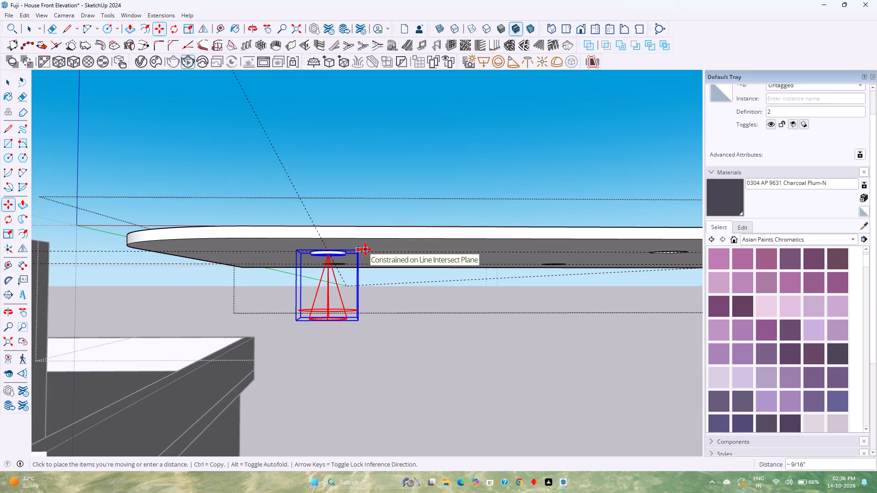
scroll(365, 249, up, 6)
text(0.25)
key(Return)
key(space)
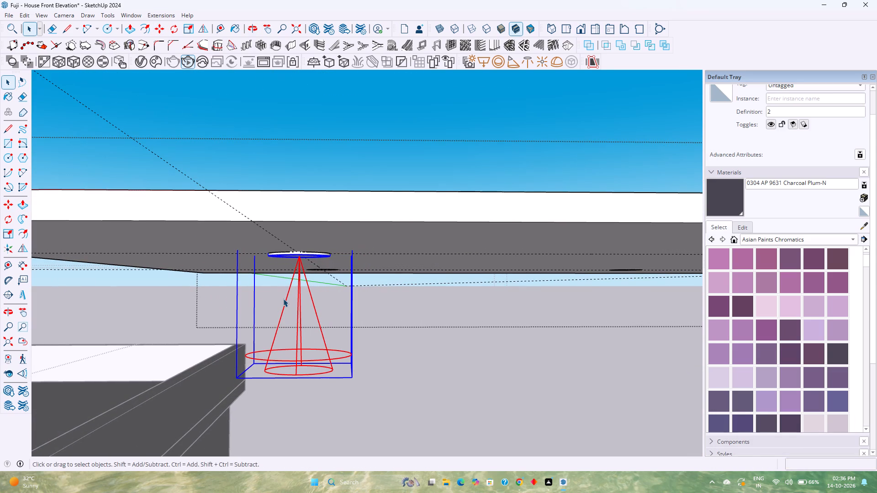
Examine from several angles how the shifted downlight sits in the recess and how it lines up with the other recesses.
scroll(283, 299, down, 5)
middle_drag(292, 327, 281, 267)
scroll(285, 273, up, 10)
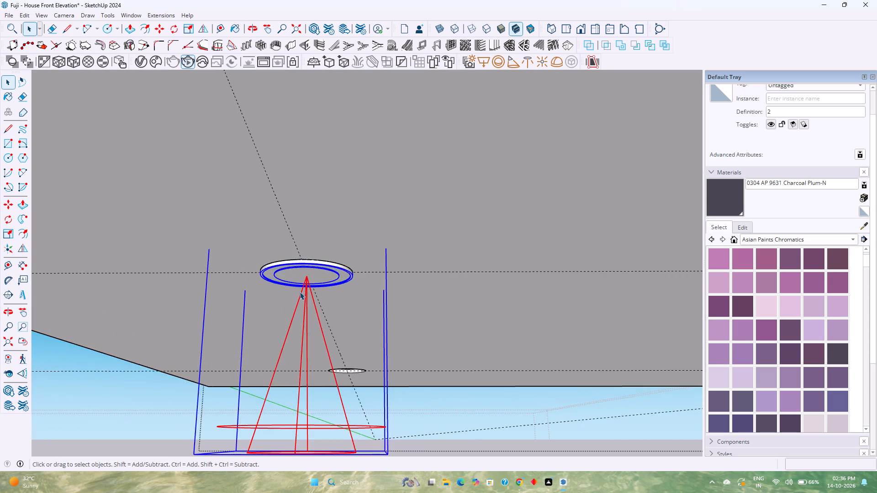
middle_click(308, 308)
middle_click(308, 308)
middle_click(308, 308)
middle_click(302, 303)
middle_drag(300, 299, 297, 294)
middle_drag(297, 294, 293, 283)
middle_click(292, 281)
scroll(291, 278, down, 3)
middle_drag(299, 316, 272, 244)
middle_click(272, 244)
scroll(272, 243, down, 3)
shift+middle_drag(272, 243, 251, 302)
middle_click(239, 299)
middle_drag(238, 298, 238, 288)
middle_drag(238, 285, 239, 262)
scroll(258, 254, down, 3)
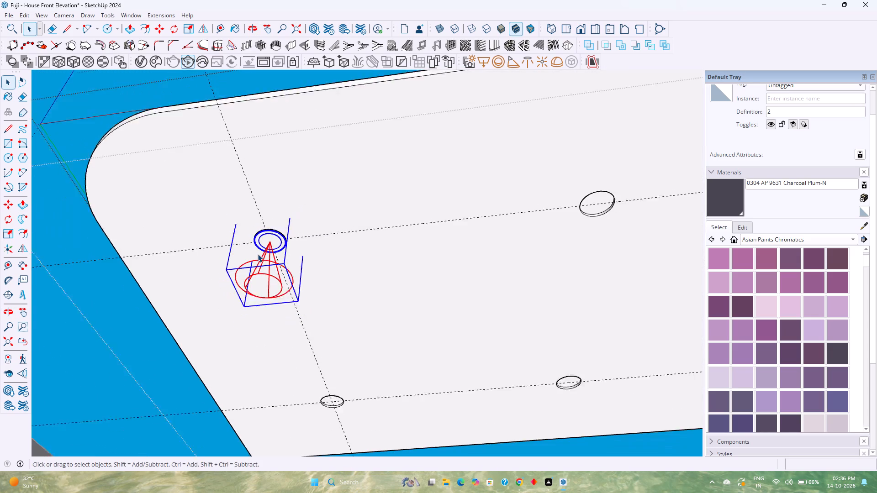
Copy the downlight 10' along the red axis to the far recess of the same row.
scroll(258, 254, down, 5)
key(m)
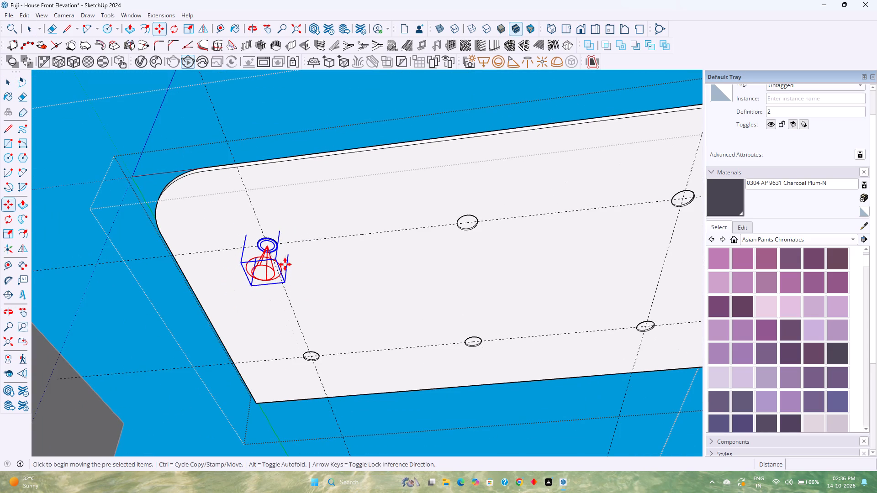
scroll(267, 245, up, 5)
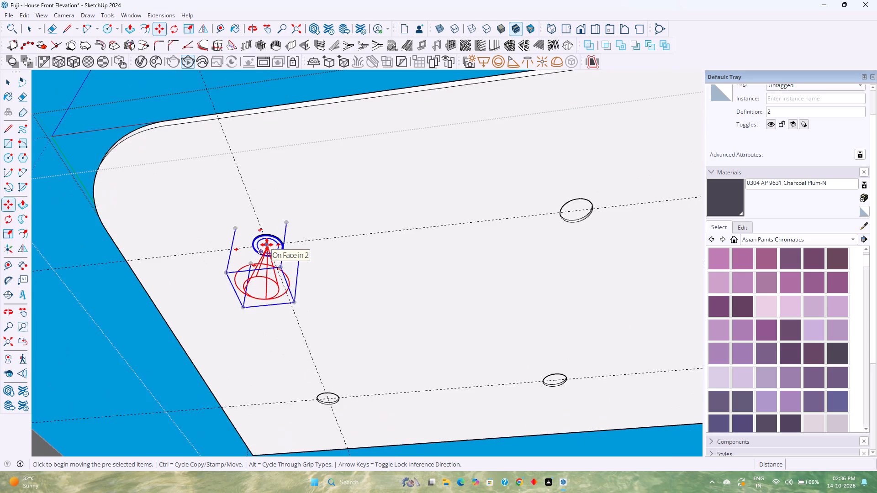
scroll(267, 245, up, 11)
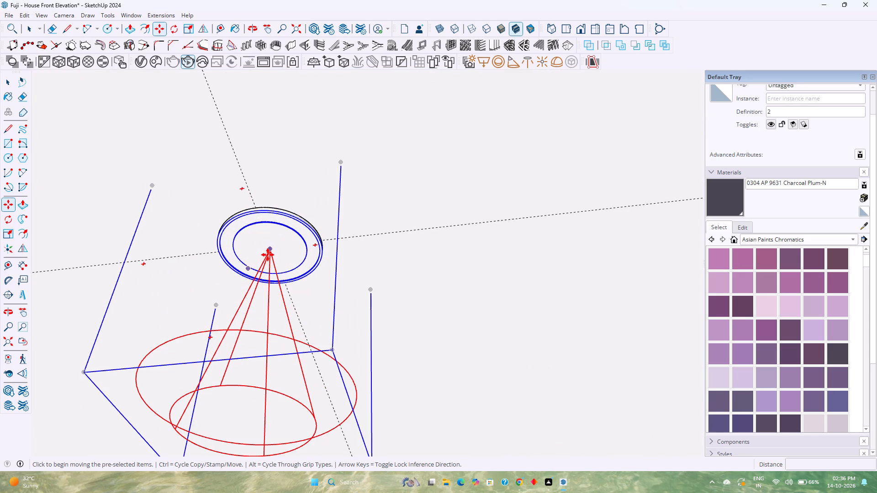
click(271, 250)
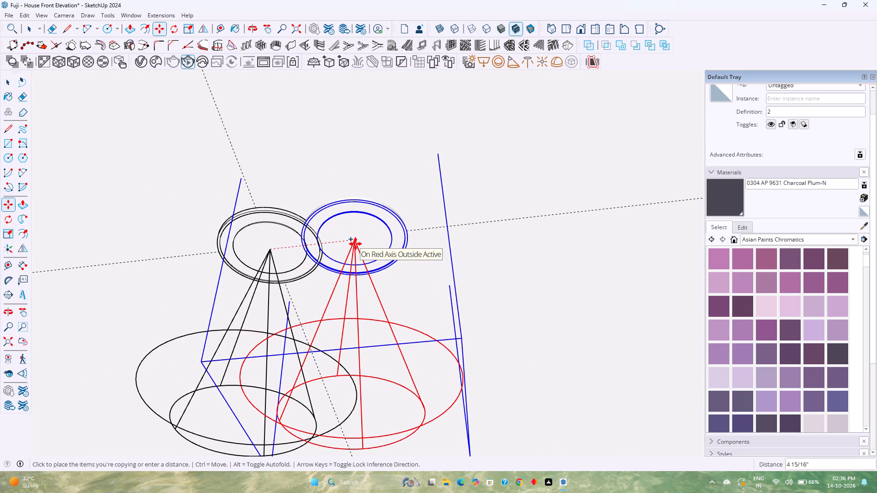
key(Right)
scroll(355, 244, down, 6)
scroll(355, 244, up, 1)
shift+middle_drag(556, 240, 0, 283)
shift+middle_click(0, 283)
shift+middle_drag(373, 251, 24, 289)
scroll(24, 289, down, 3)
scroll(318, 275, down, 9)
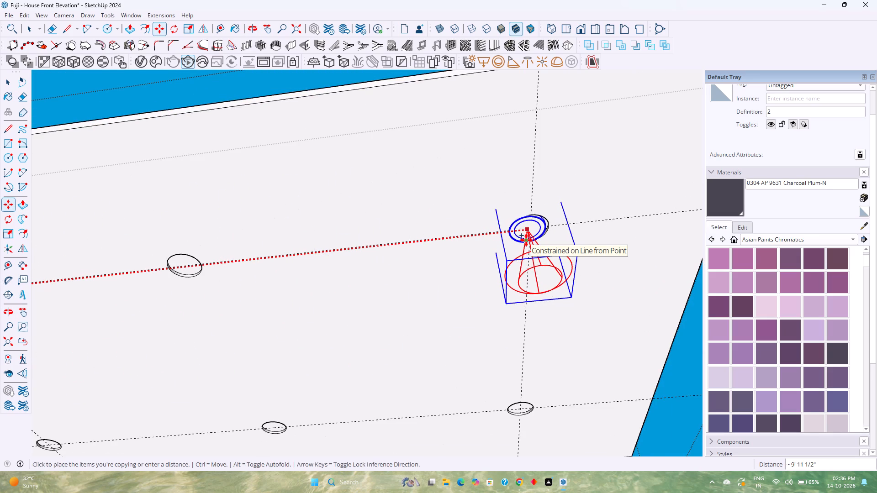
key(k)
scroll(529, 238, up, 9)
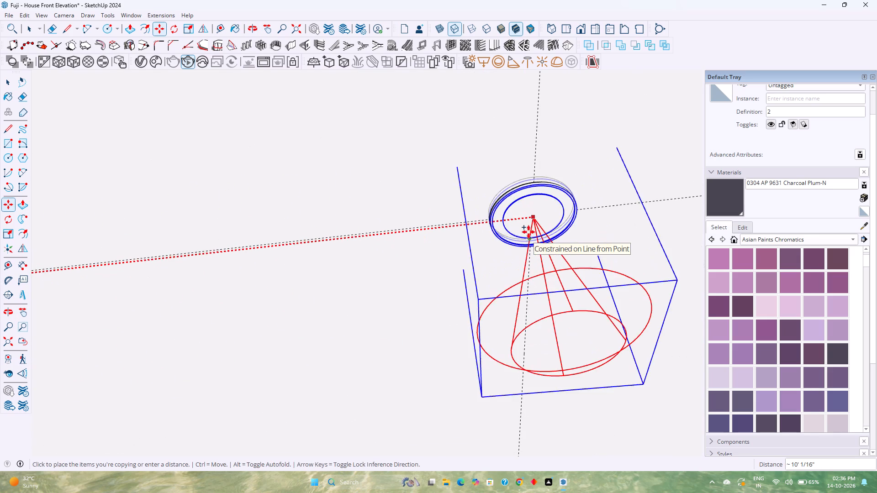
scroll(528, 232, up, 3)
key(k)
scroll(529, 213, up, 3)
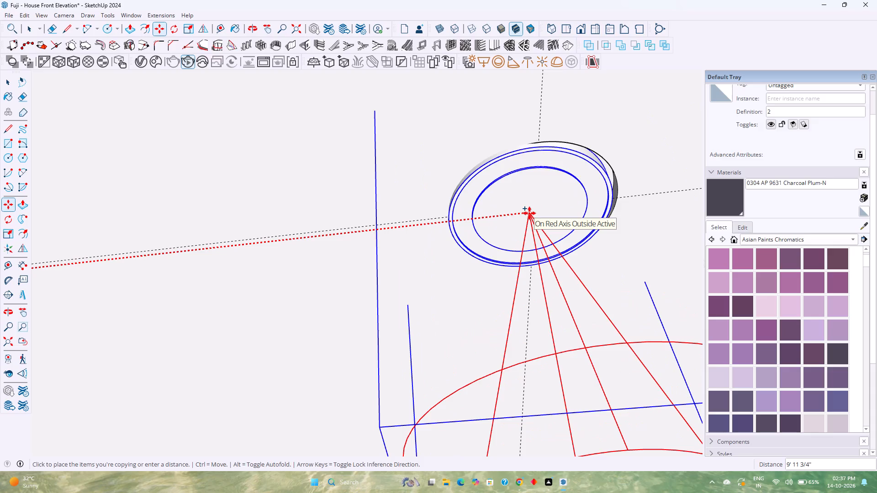
key(k)
scroll(537, 200, up, 3)
middle_drag(537, 200, 518, 313)
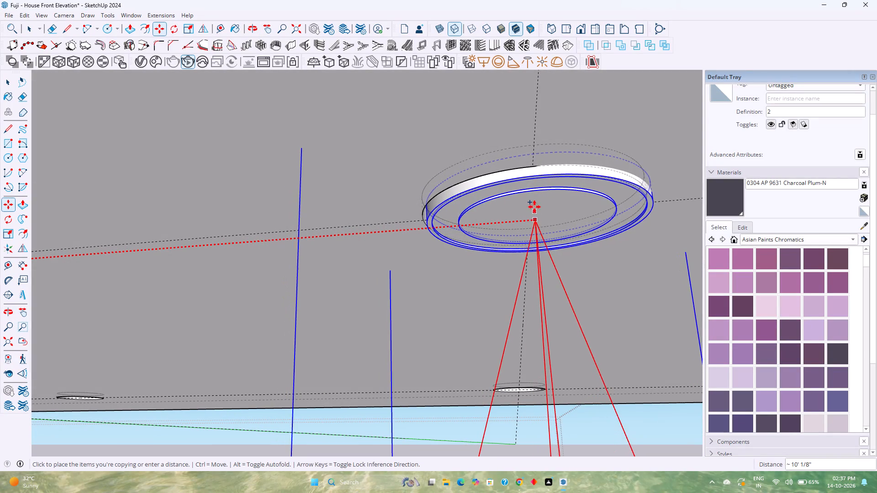
click(534, 129)
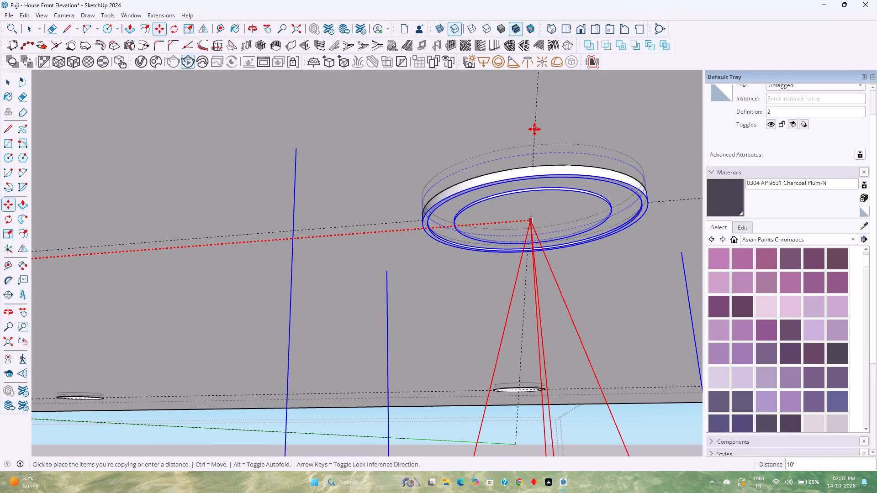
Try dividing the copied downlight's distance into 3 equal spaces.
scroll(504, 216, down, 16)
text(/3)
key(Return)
Divide the copy distance by 2 so that a downlight also fills the row's middle recess.
scroll(504, 216, down, 5)
text(/2)
key(Return)
key(space)
Select all instances of the downlight and copy the three 5' along the green axis into the second row of recesses.
scroll(367, 274, down, 3)
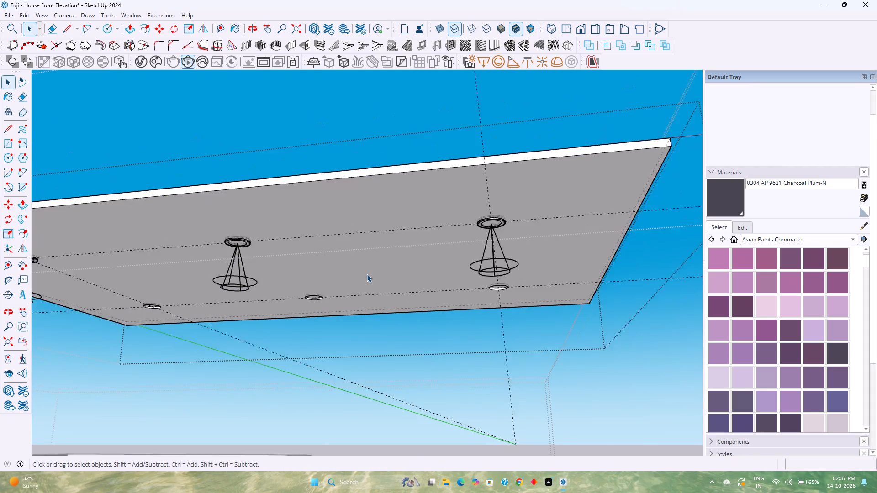
scroll(367, 274, down, 5)
middle_drag(366, 274, 75, 284)
middle_click(75, 284)
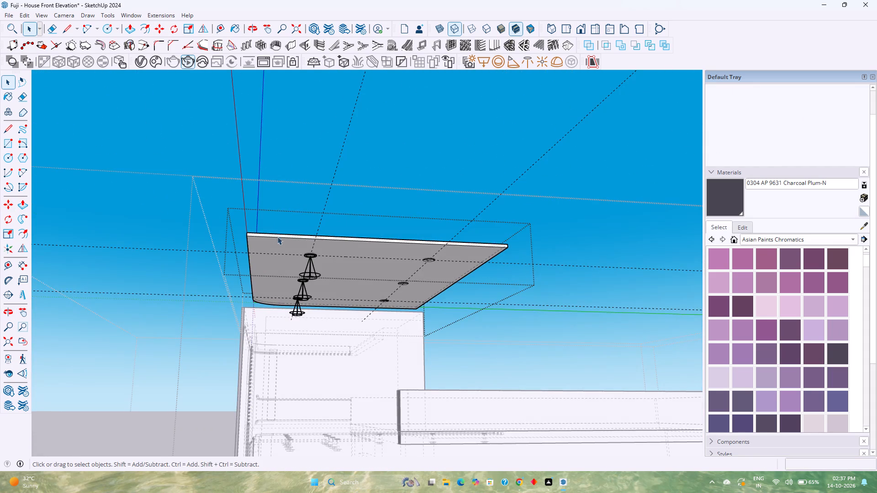
scroll(319, 252, up, 8)
click(308, 258)
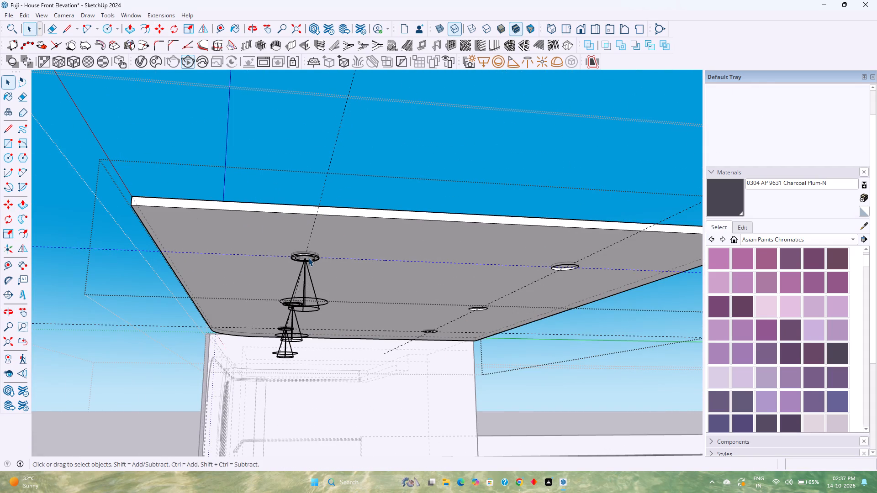
key(k)
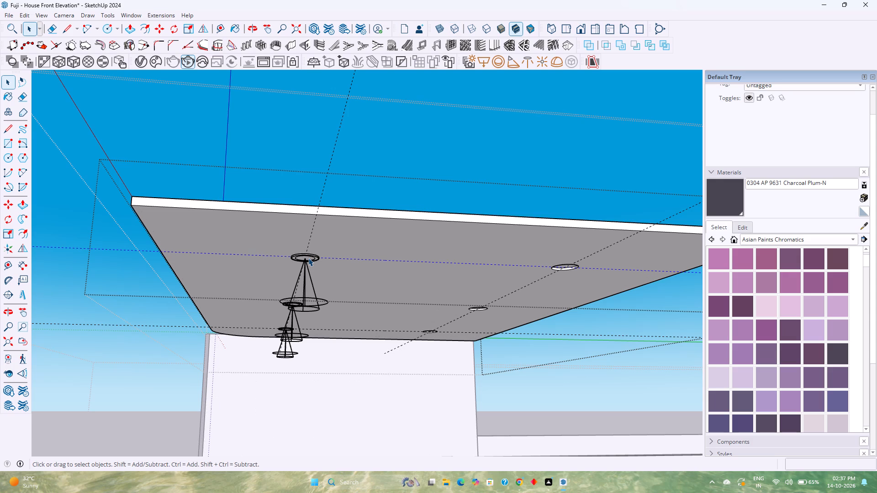
click(305, 267)
scroll(305, 267, up, 3)
right_click(305, 267)
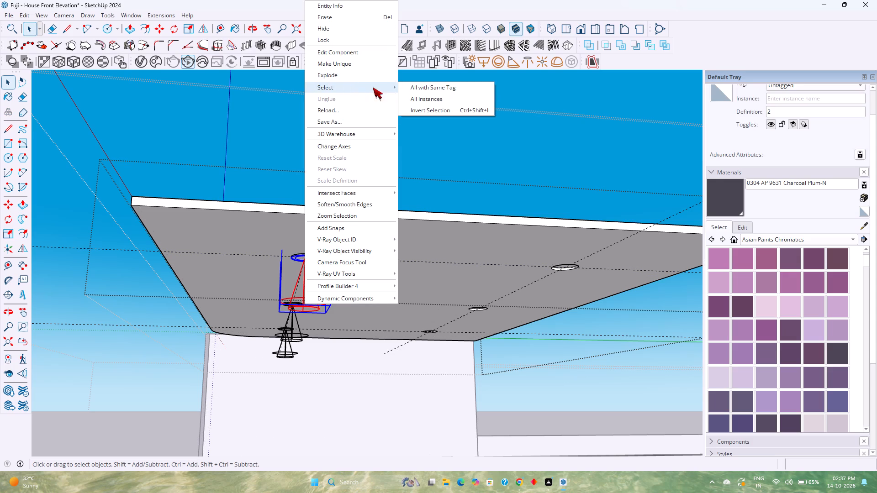
click(433, 95)
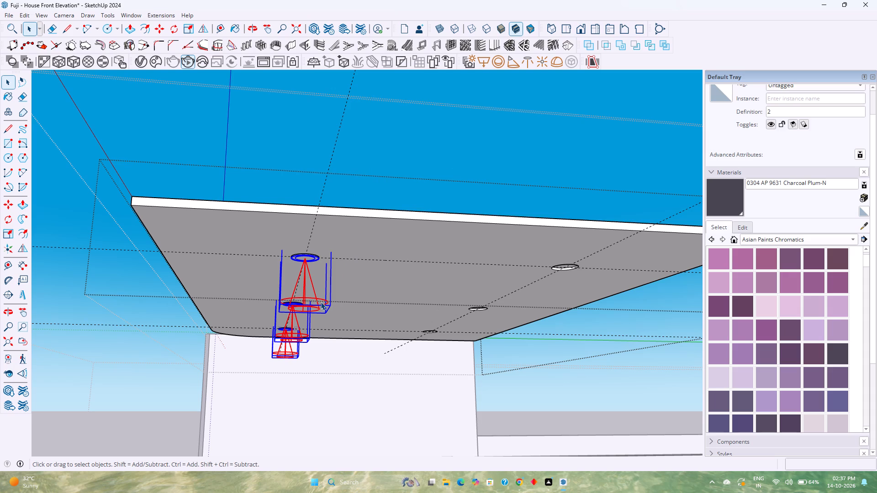
key(m)
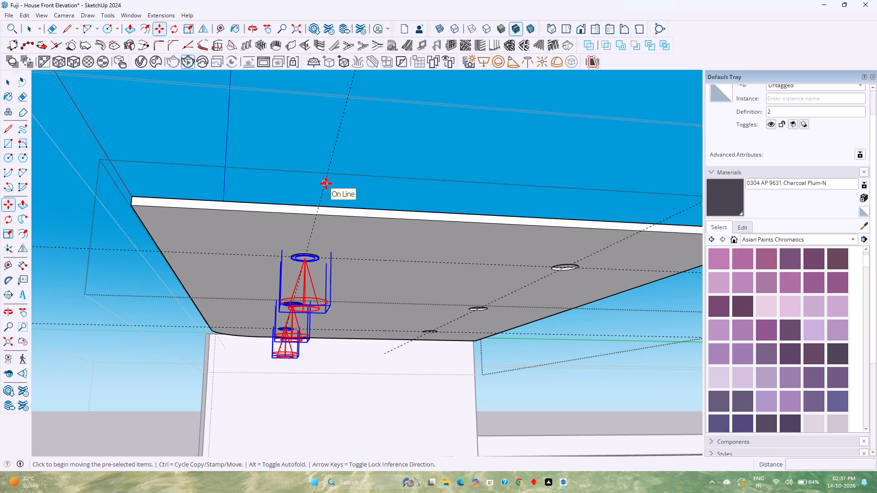
click(326, 184)
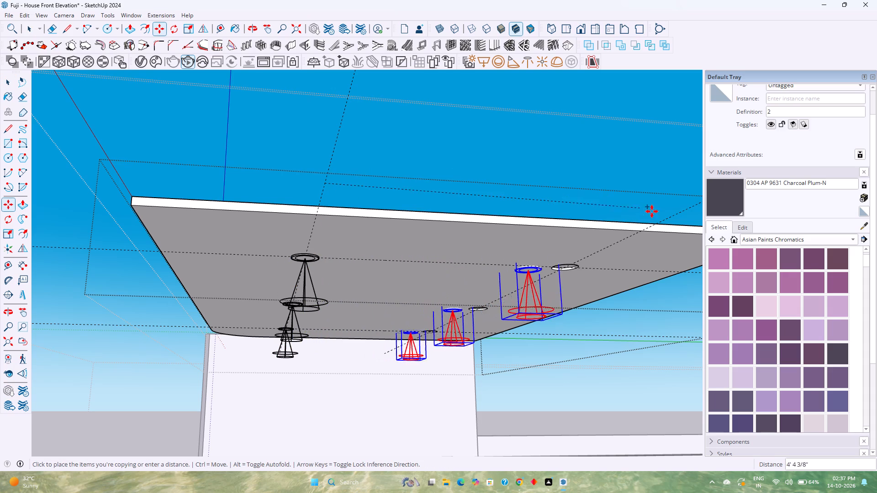
key(Left)
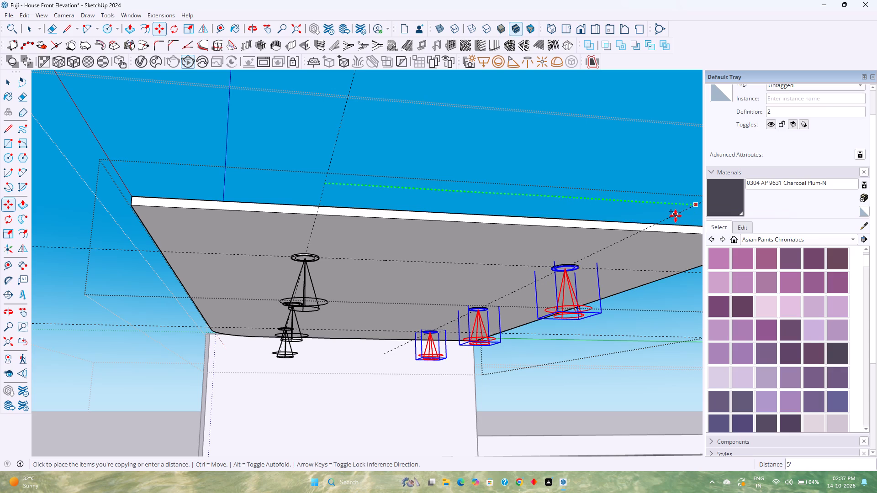
shift+middle_drag(673, 216, 457, 269)
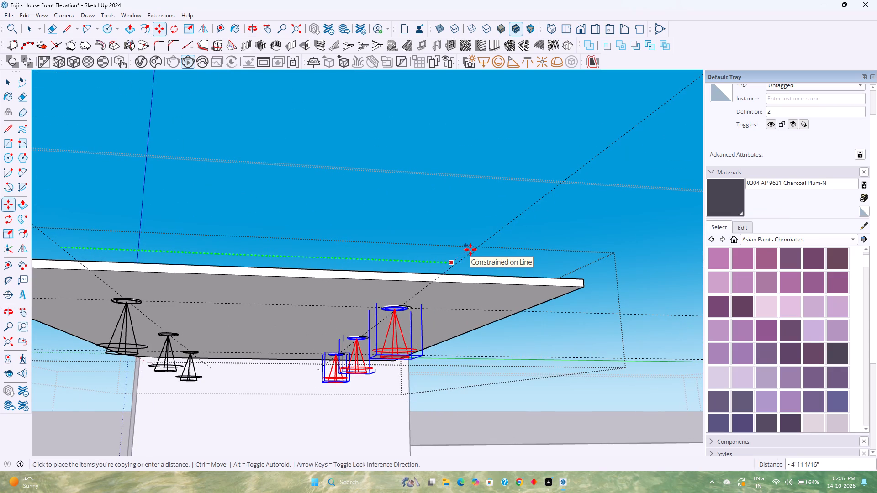
click(477, 245)
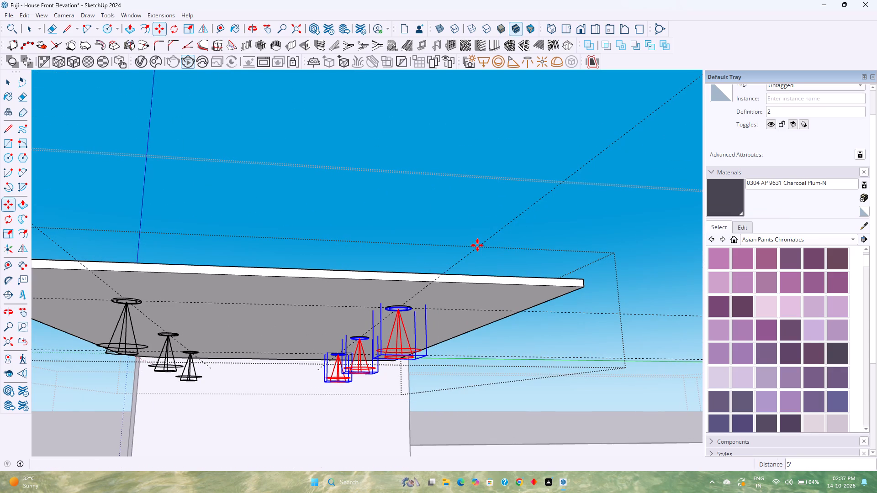
key(space)
Close the canopy slab group with its two rows of downlights.
scroll(314, 367, up, 2)
middle_drag(314, 367, 386, 317)
scroll(398, 317, down, 4)
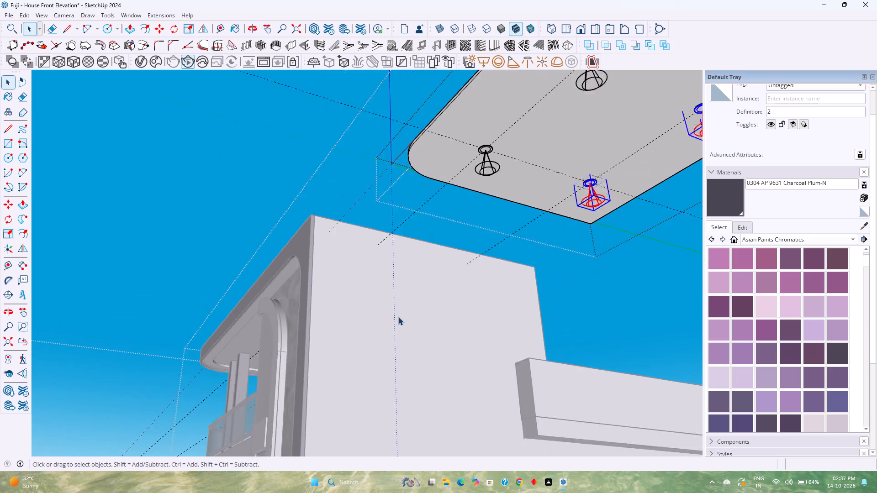
scroll(398, 317, down, 1)
key(Escape)
Delete all the guides in the model.
scroll(398, 317, down, 5)
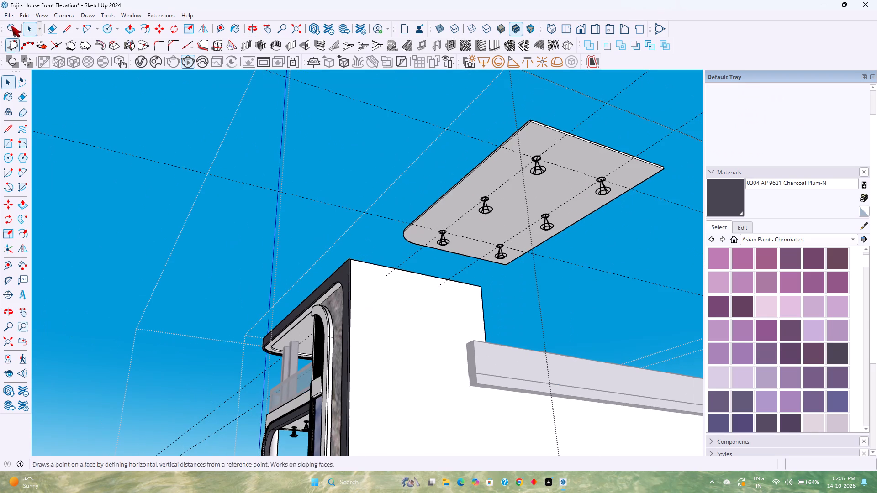
click(24, 16)
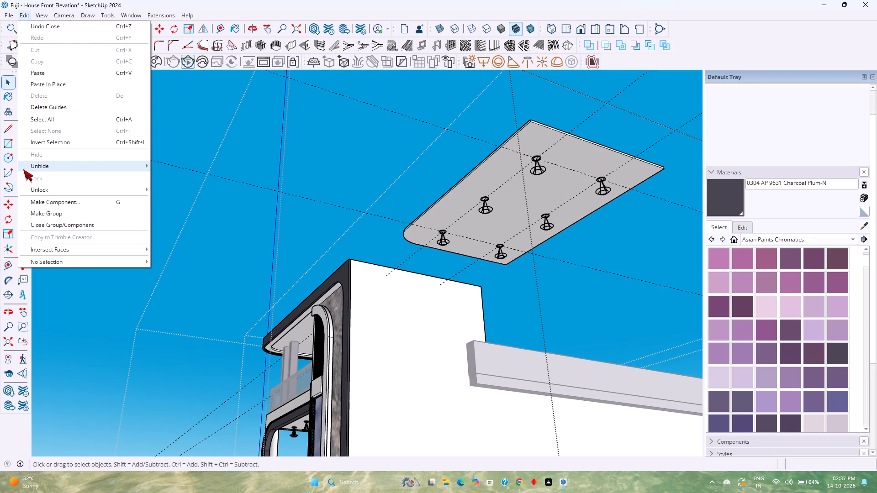
click(68, 105)
Move the slab group with its six downlights 30' along the red axis, under the top-floor ceiling of the house front.
click(466, 200)
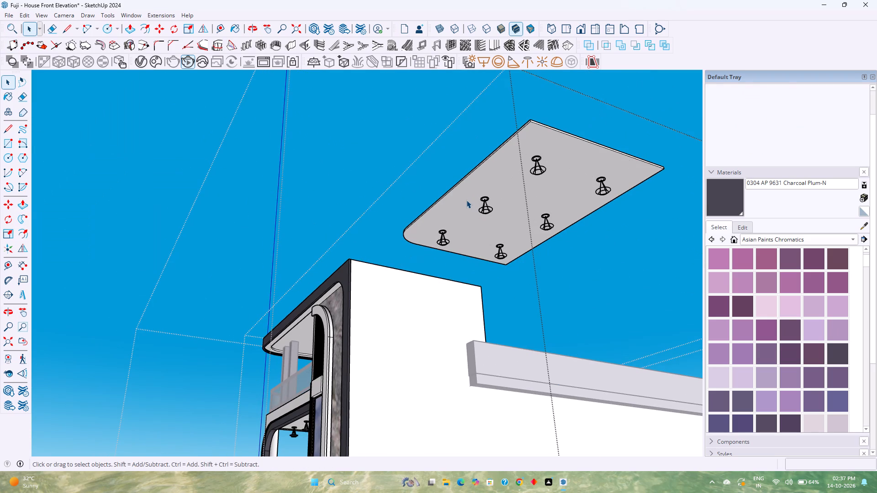
middle_drag(466, 200, 520, 267)
middle_click(520, 267)
shift+middle_drag(495, 286, 315, 252)
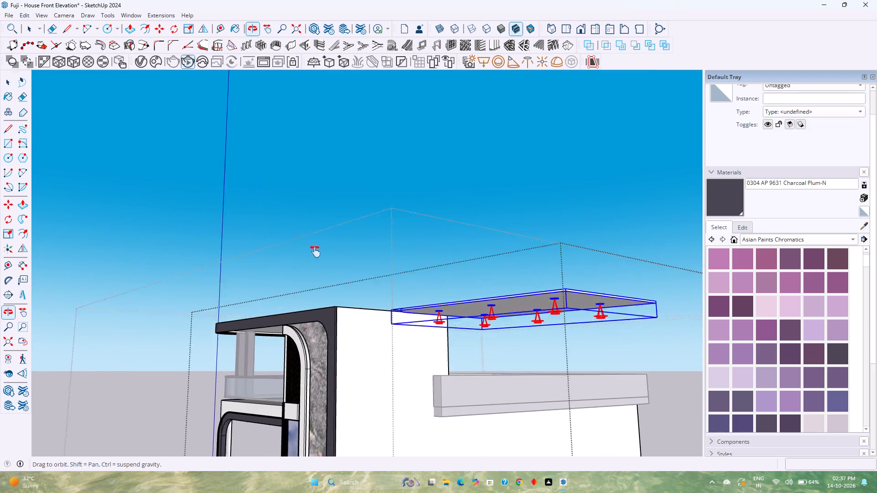
shift+middle_drag(315, 252, 290, 248)
middle_drag(549, 377, 550, 346)
middle_click(550, 346)
scroll(560, 257, up, 4)
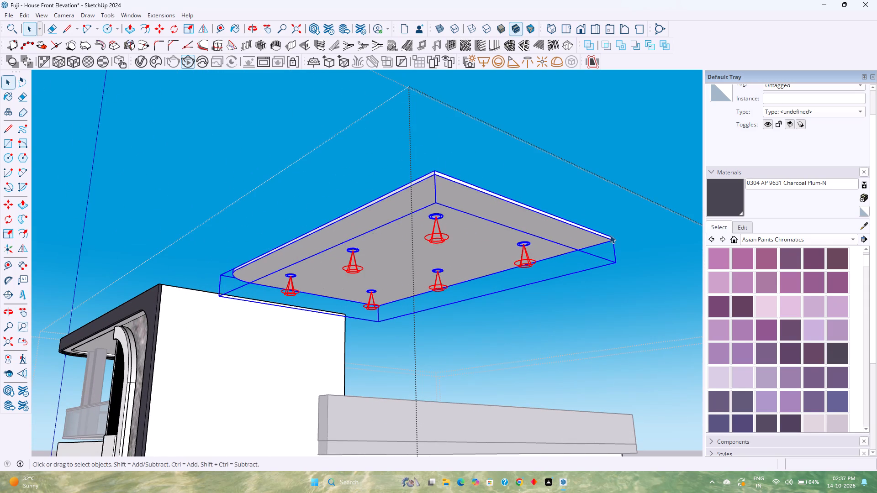
key(m)
click(610, 241)
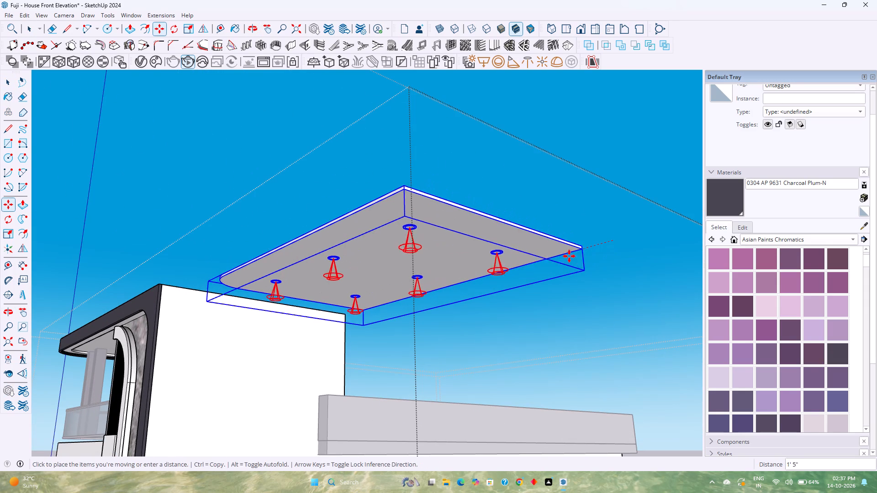
key(Right)
text(30')
key(Return)
key(space)
middle_drag(249, 398, 313, 374)
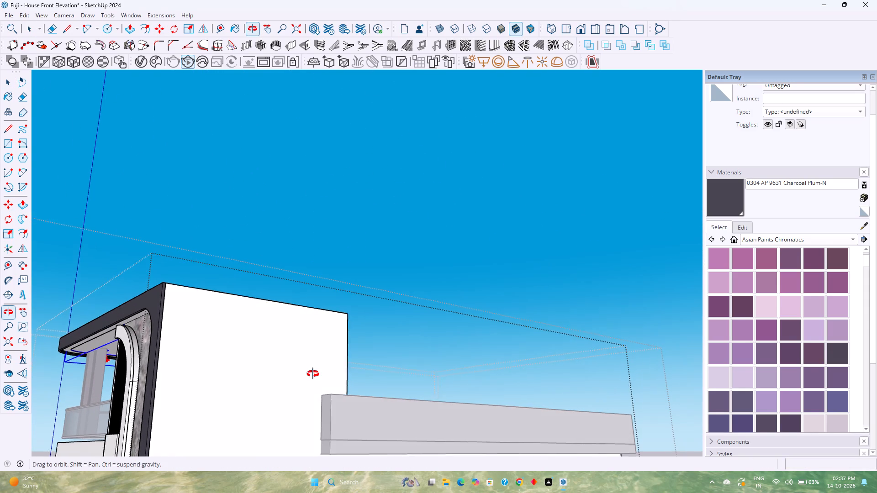
Open the top-floor ceiling slab group and delete the short edge dividing the slab's narrow rear face near its outer corner.
middle_drag(313, 374, 438, 363)
key(Escape)
key(space)
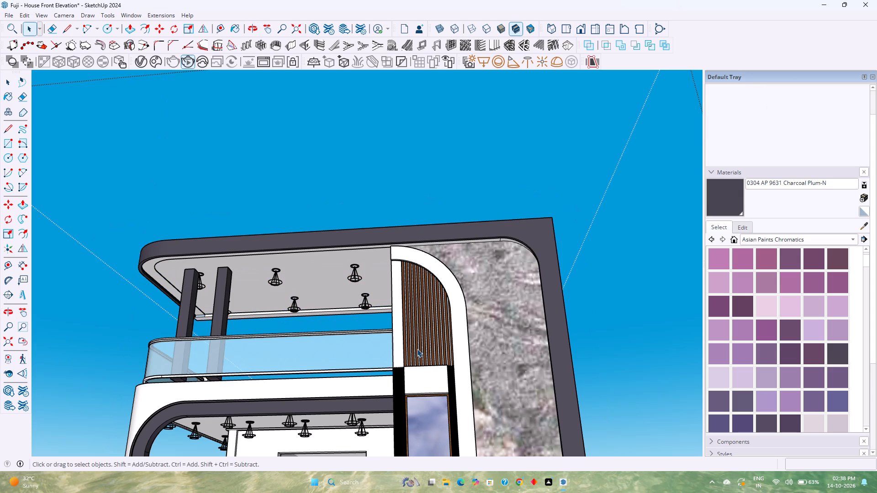
key(Escape)
scroll(225, 343, up, 4)
middle_drag(225, 343, 331, 362)
scroll(168, 275, up, 1)
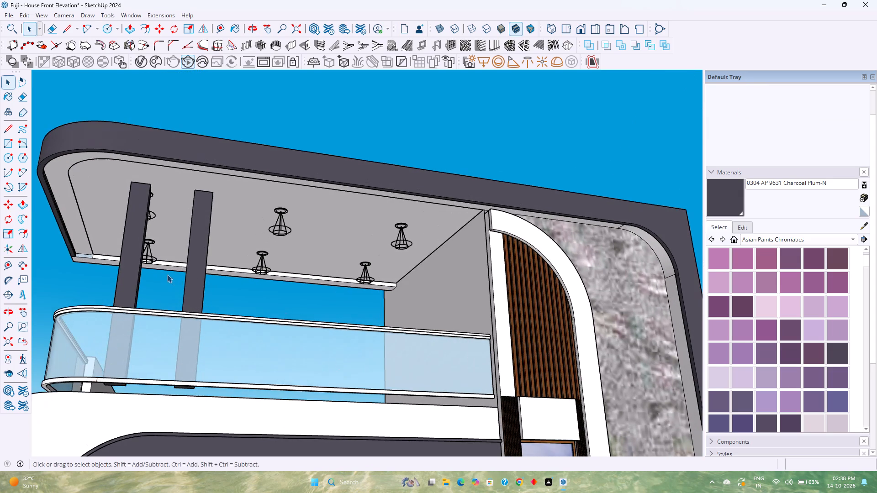
shift+middle_drag(134, 271, 193, 298)
scroll(135, 262, up, 10)
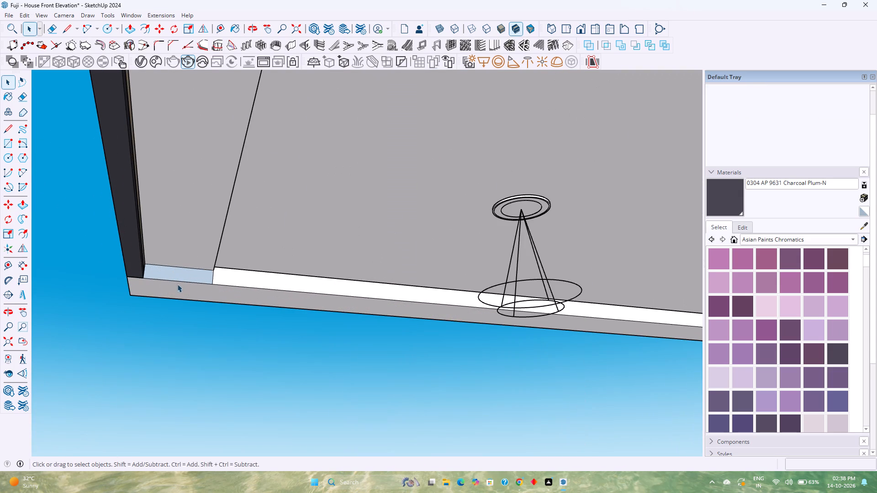
double_click(185, 278)
scroll(185, 278, up, 3)
click(188, 276)
double_click(188, 276)
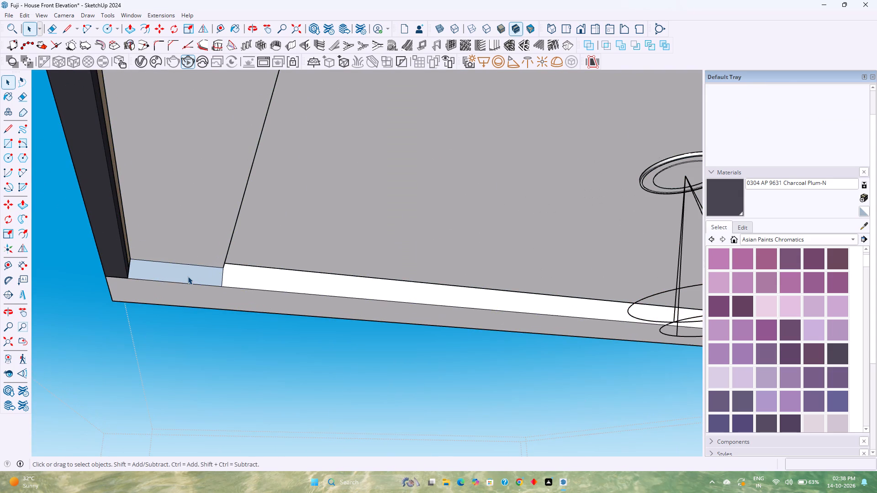
click(196, 275)
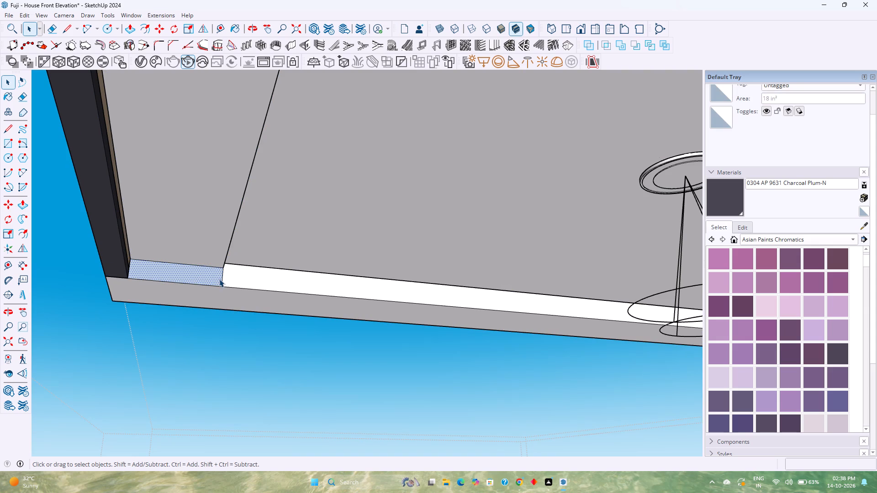
middle_drag(219, 279, 201, 293)
middle_drag(188, 296, 144, 314)
scroll(144, 314, up, 1)
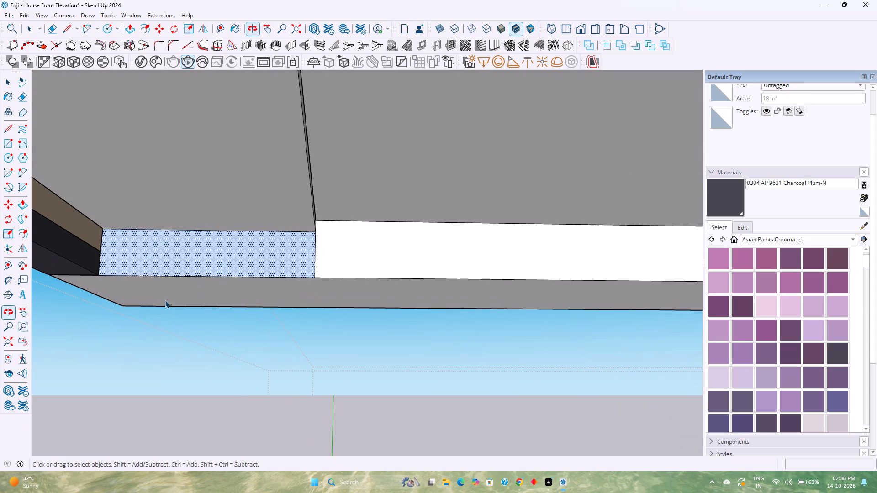
click(206, 261)
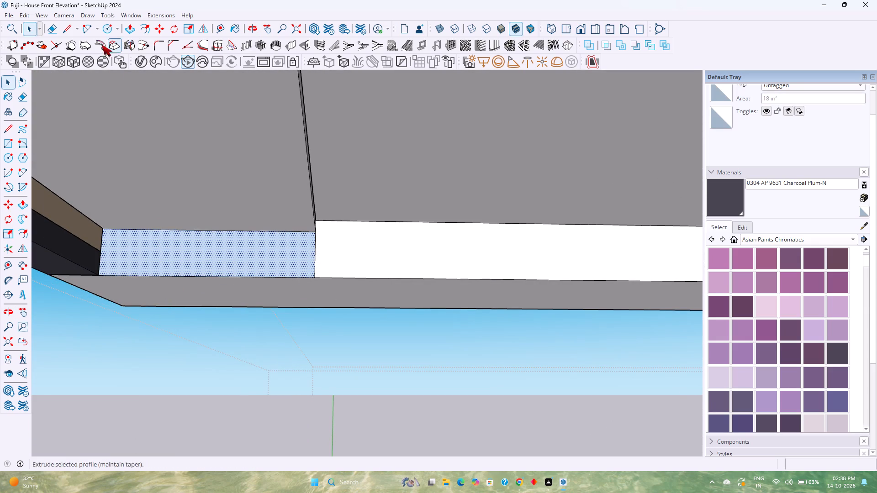
click(314, 262)
key(Delete)
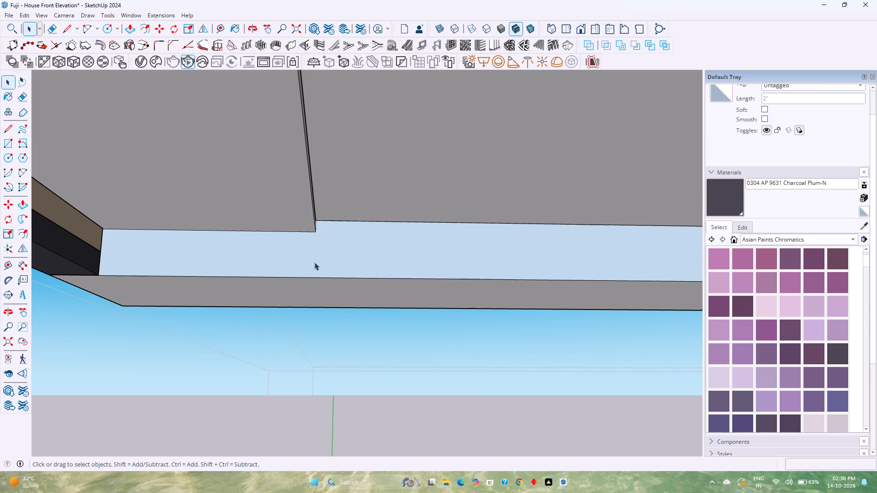
Reverse the ceiling slab's narrow rear face so its front side points outward, and close the group.
scroll(314, 262, down, 13)
middle_drag(280, 266, 449, 227)
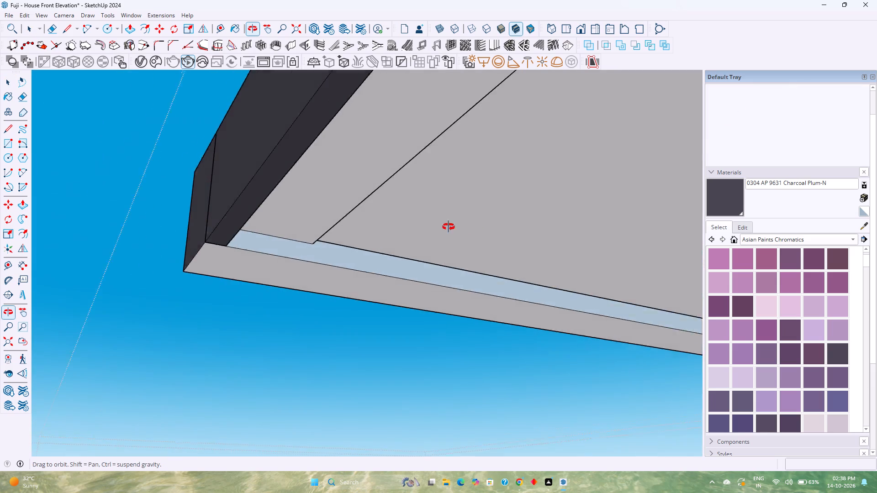
middle_drag(449, 227, 559, 304)
scroll(534, 276, up, 7)
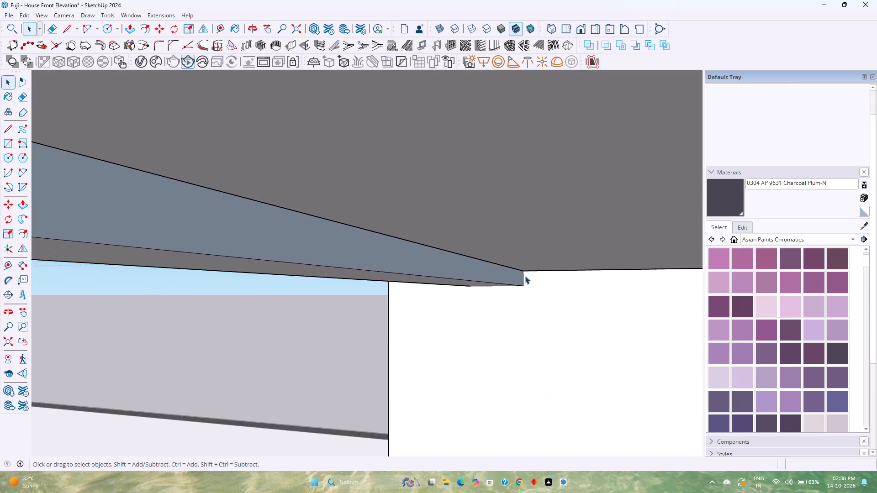
scroll(525, 276, up, 8)
middle_drag(519, 278, 415, 290)
middle_drag(423, 284, 455, 260)
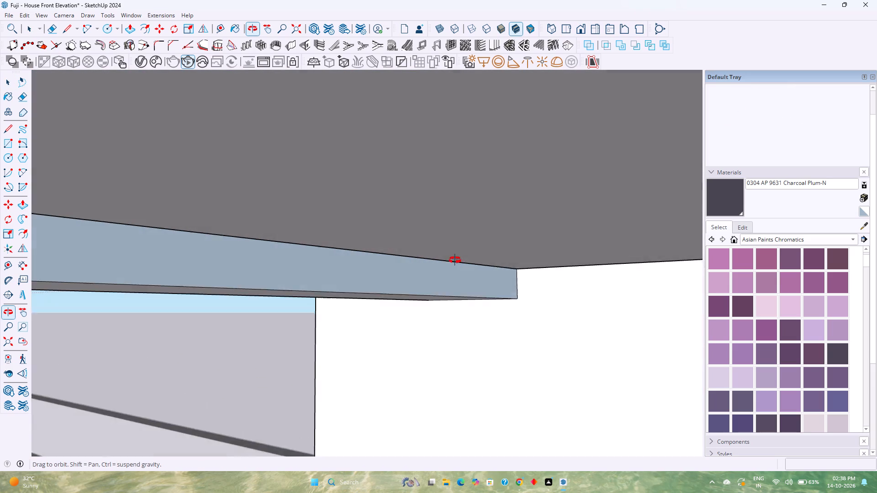
middle_drag(455, 260, 514, 263)
scroll(449, 290, up, 5)
middle_drag(446, 288, 522, 277)
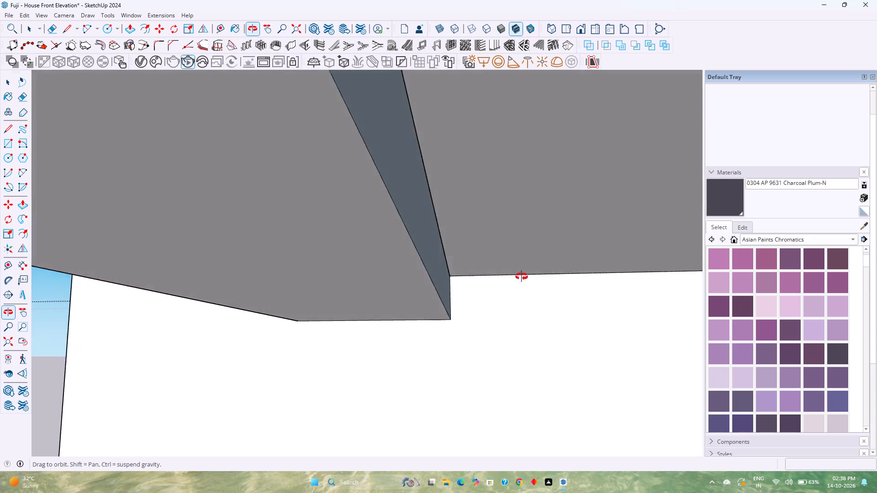
middle_drag(522, 277, 485, 297)
middle_click(485, 297)
click(418, 283)
right_click(418, 283)
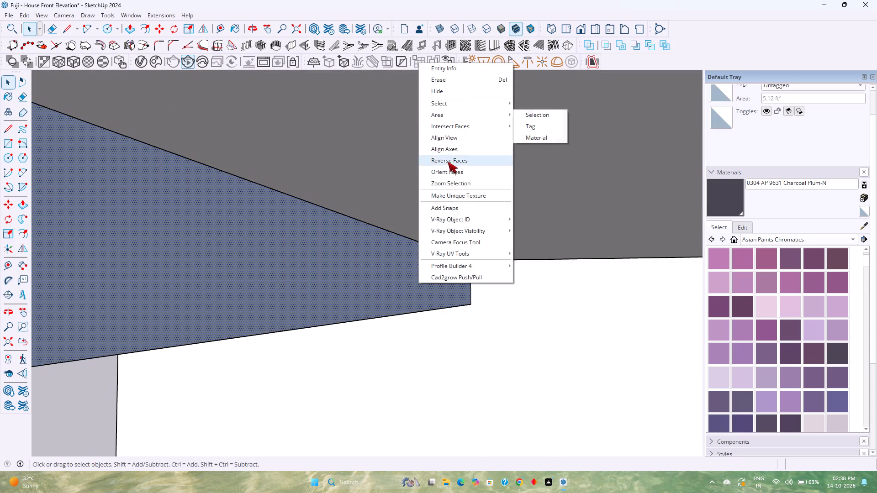
click(452, 160)
scroll(362, 287, down, 12)
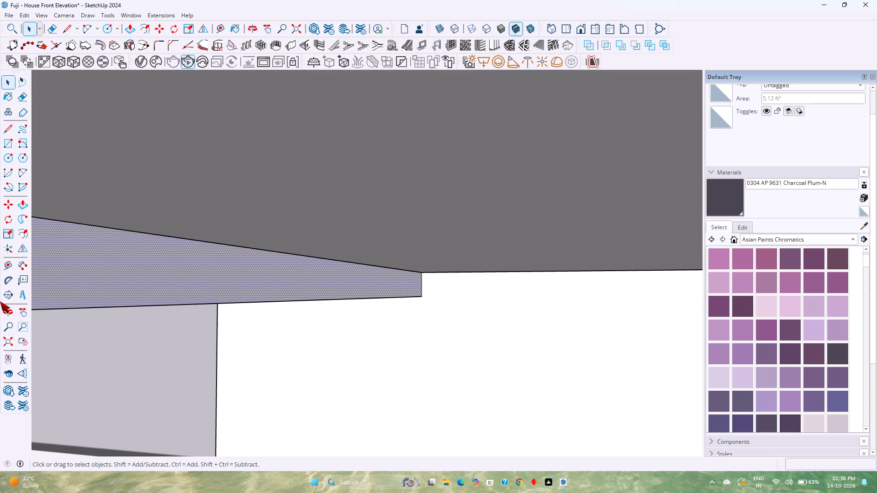
click(5, 342)
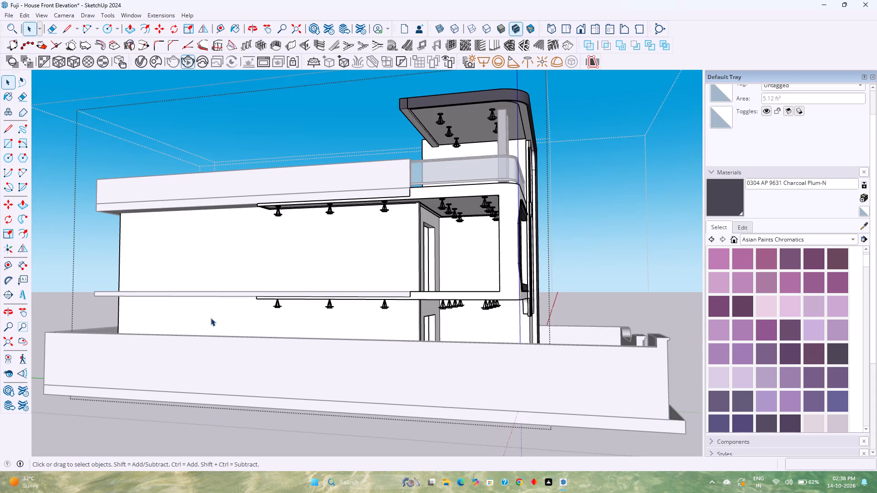
middle_drag(211, 318, 6, 369)
middle_click(6, 369)
key(Escape)
Push/Pull the perimeter border face on the underside of the top-floor ceiling slab by 0.25", and close the group.
scroll(345, 138, up, 2)
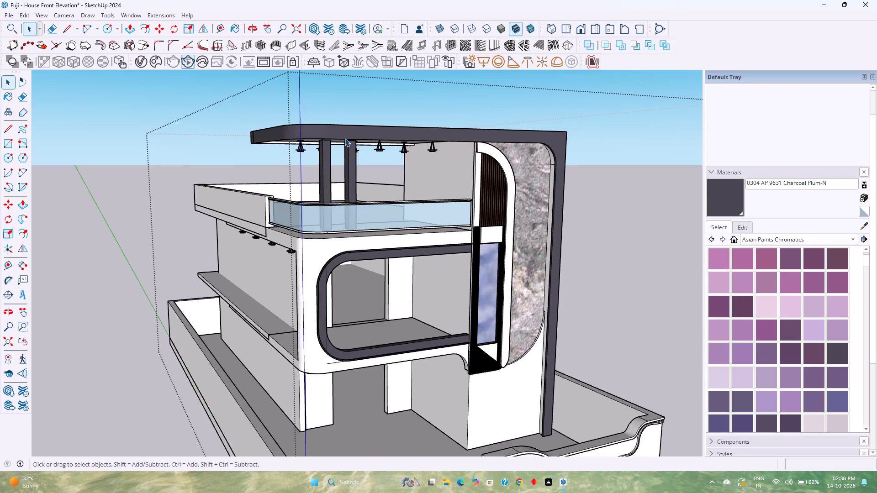
scroll(361, 195, up, 1)
middle_drag(361, 195, 346, 175)
middle_drag(346, 172, 345, 168)
middle_click(345, 168)
scroll(346, 159, up, 2)
shift+middle_drag(346, 159, 375, 281)
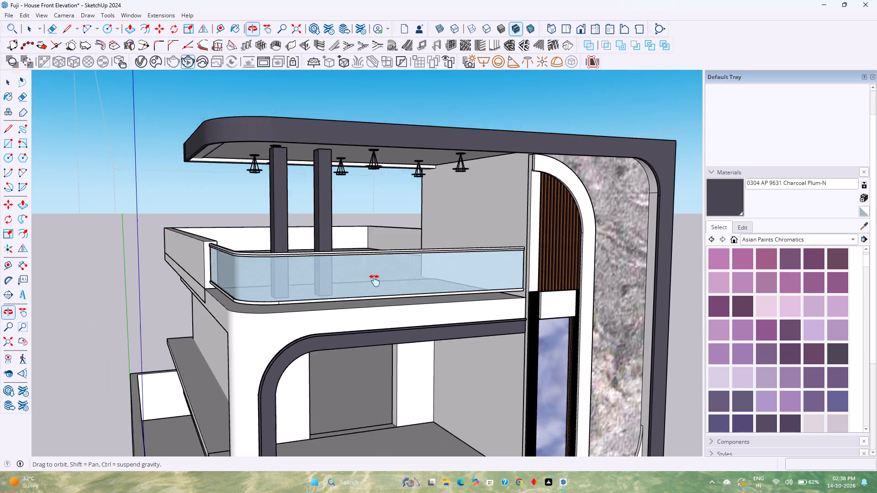
shift+middle_drag(375, 281, 367, 295)
middle_drag(283, 254, 227, 221)
shift+middle_drag(227, 221, 333, 278)
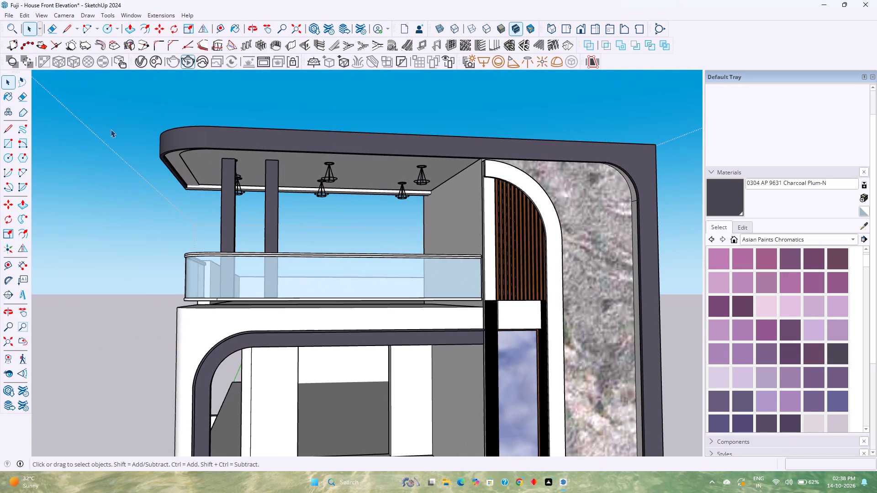
scroll(204, 169, up, 18)
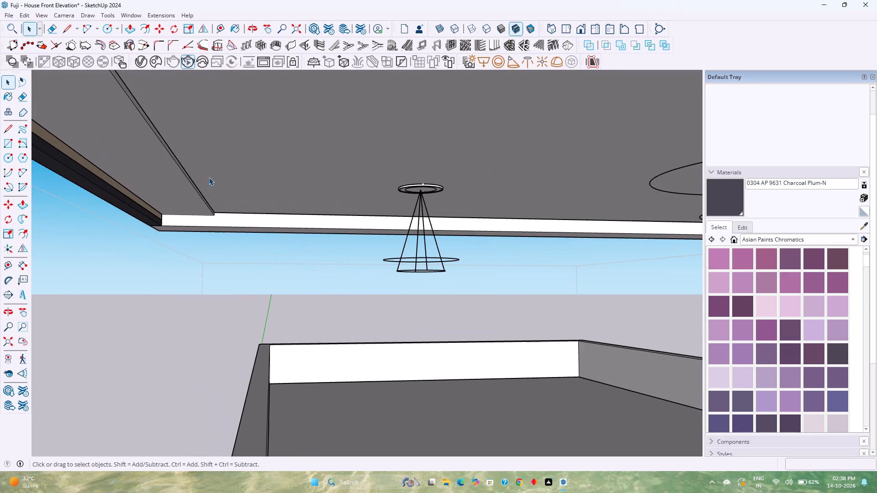
click(165, 180)
double_click(165, 180)
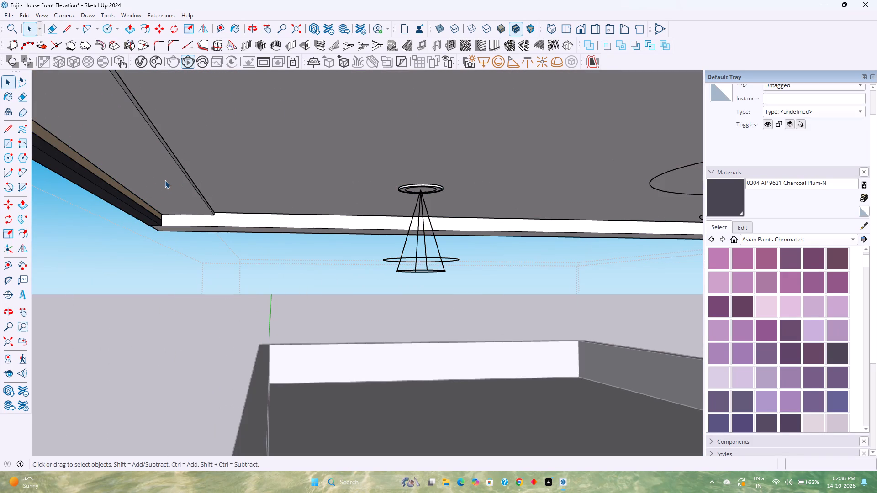
click(165, 180)
key(p)
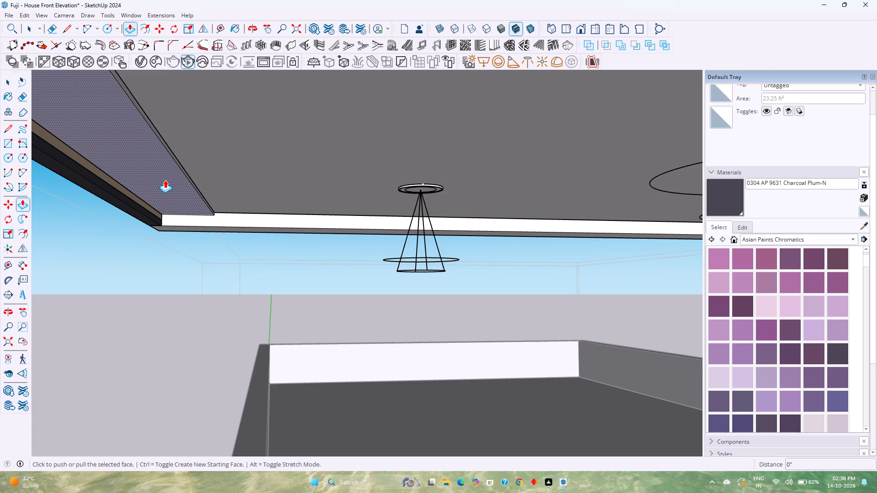
click(165, 180)
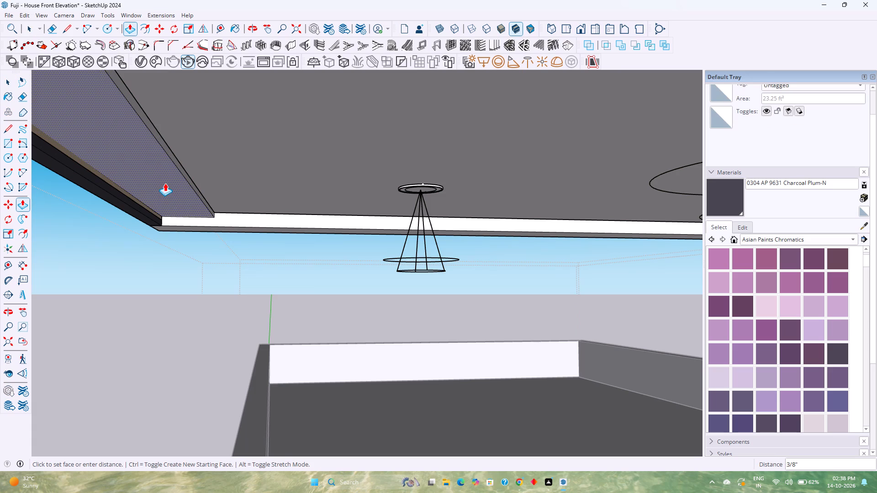
text(0.25)
key(Return)
key(space)
scroll(230, 208, down, 5)
scroll(192, 215, down, 10)
scroll(226, 185, down, 3)
scroll(228, 185, up, 4)
scroll(228, 185, down, 4)
scroll(228, 185, up, 3)
scroll(228, 185, down, 3)
scroll(229, 186, up, 3)
scroll(229, 186, down, 3)
scroll(229, 186, up, 4)
scroll(229, 186, down, 4)
scroll(229, 186, up, 3)
scroll(229, 186, down, 2)
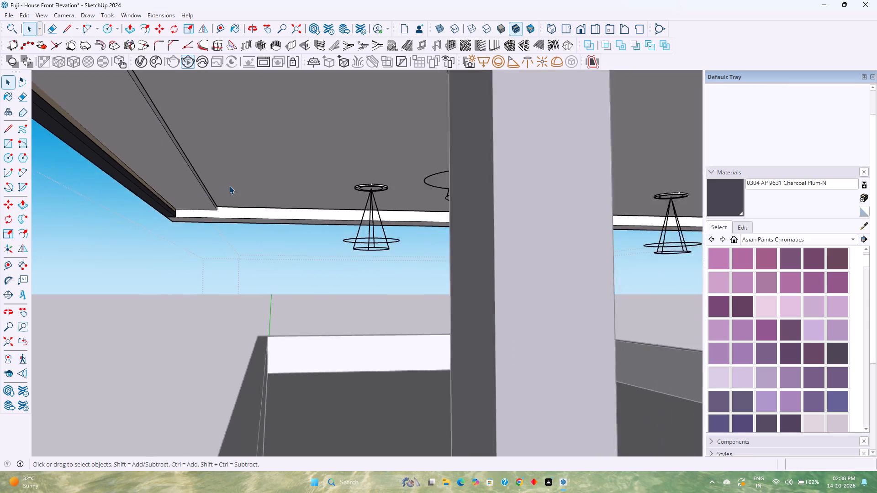
scroll(229, 186, down, 3)
scroll(229, 186, up, 2)
scroll(229, 186, down, 5)
key(space)
key(Escape)
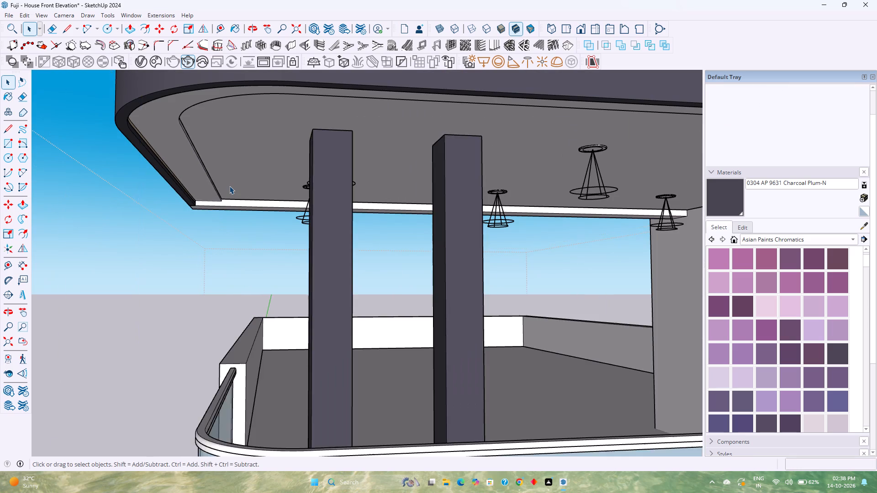
Restart the V-Ray interactive render with the house set to the standard Front view.
scroll(229, 186, down, 10)
scroll(229, 186, up, 1)
scroll(229, 186, down, 8)
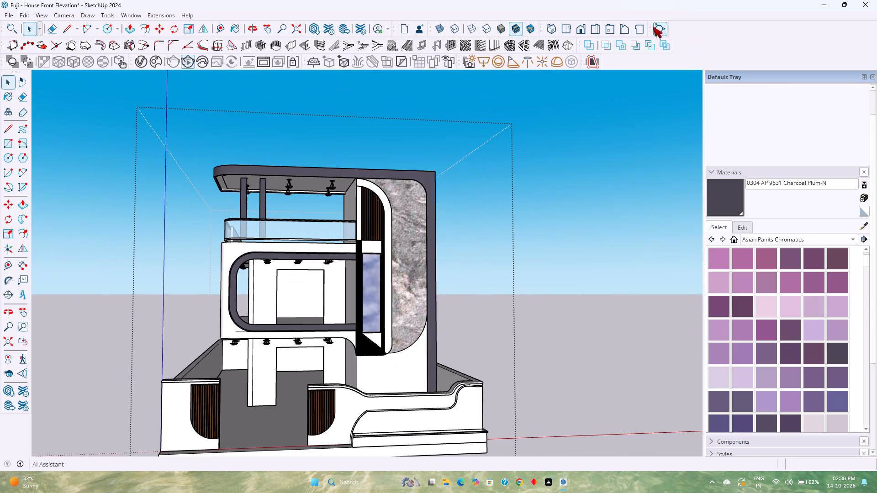
click(583, 26)
shift+middle_drag(474, 196, 474, 196)
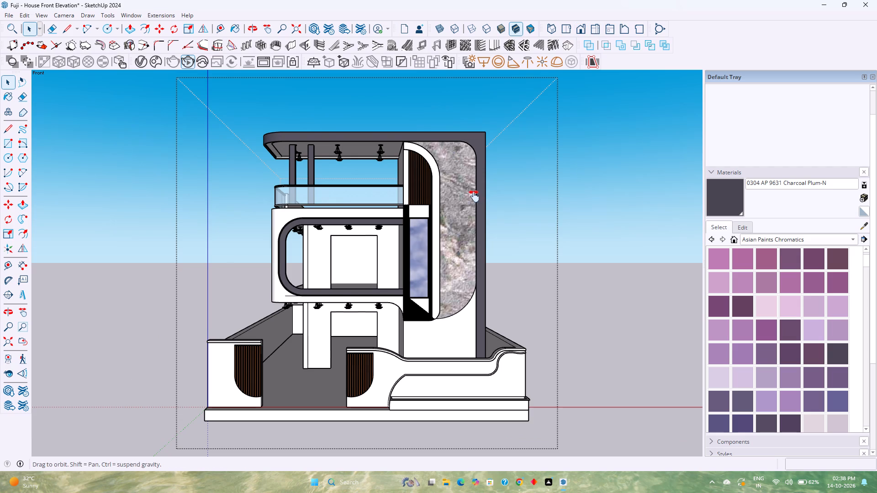
shift+middle_drag(474, 196, 408, 202)
scroll(407, 209, up, 2)
shift+middle_drag(407, 209, 422, 199)
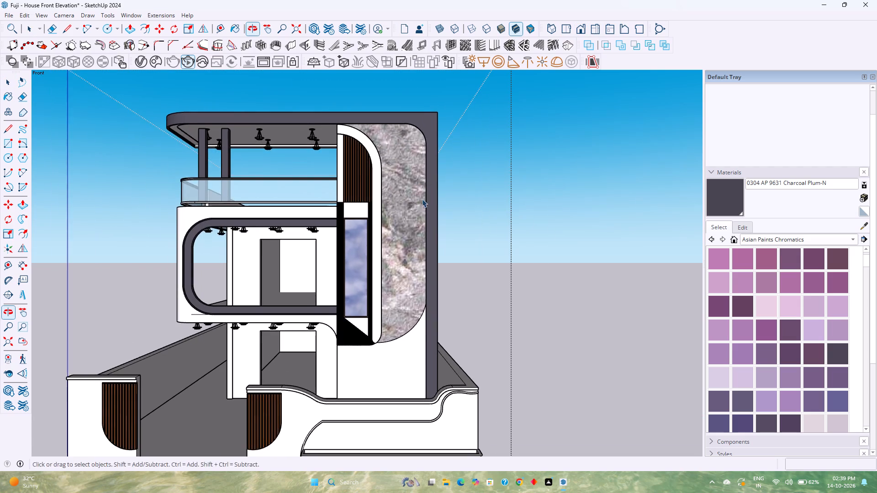
middle_drag(422, 205, 439, 198)
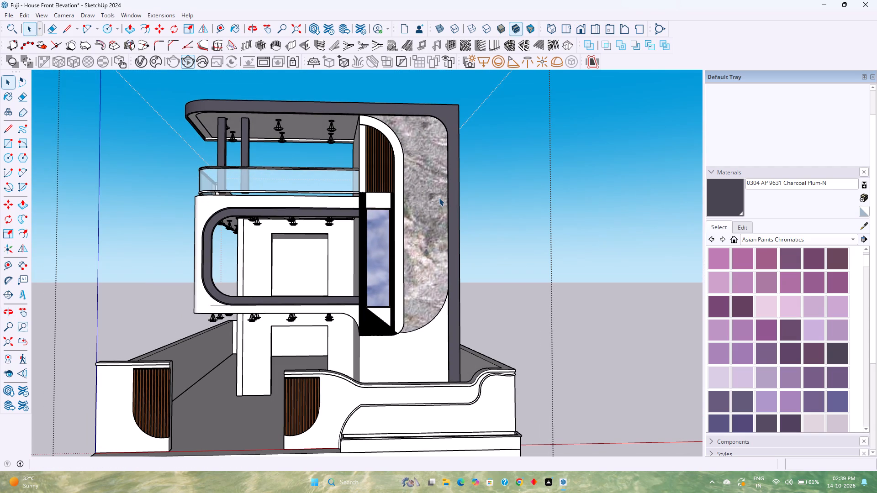
click(581, 26)
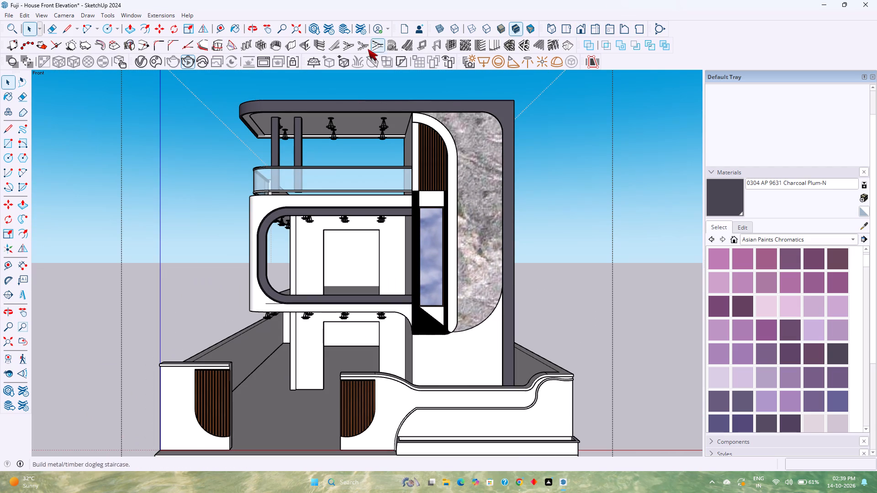
click(185, 64)
click(185, 62)
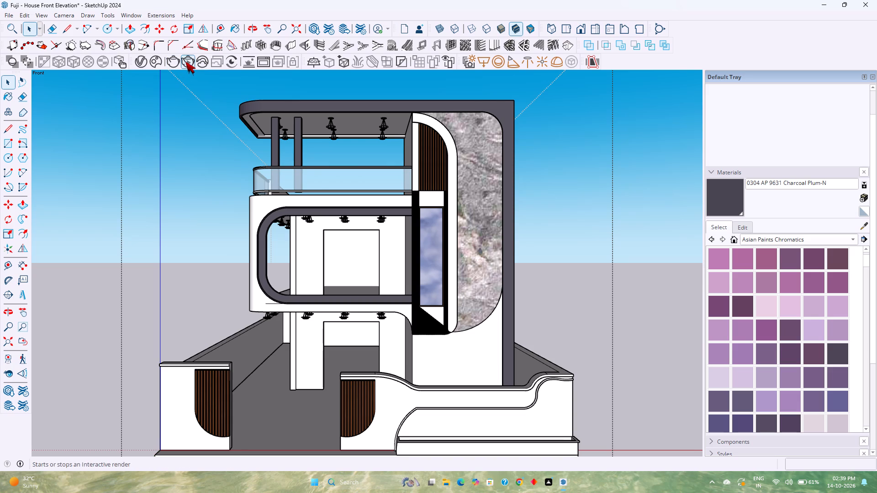
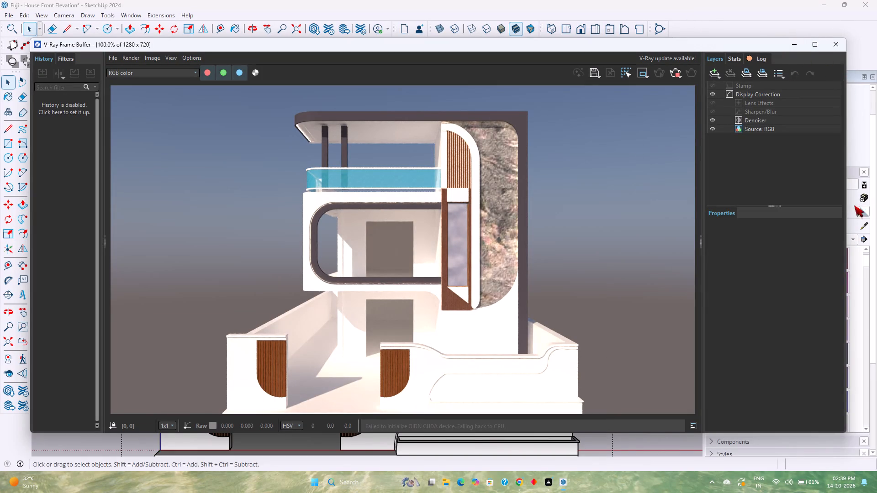
Narrow the V-Ray Frame Buffer window and move it below the toolbars while keeping the house render in view.
drag(848, 165, 622, 168)
drag(382, 49, 357, 82)
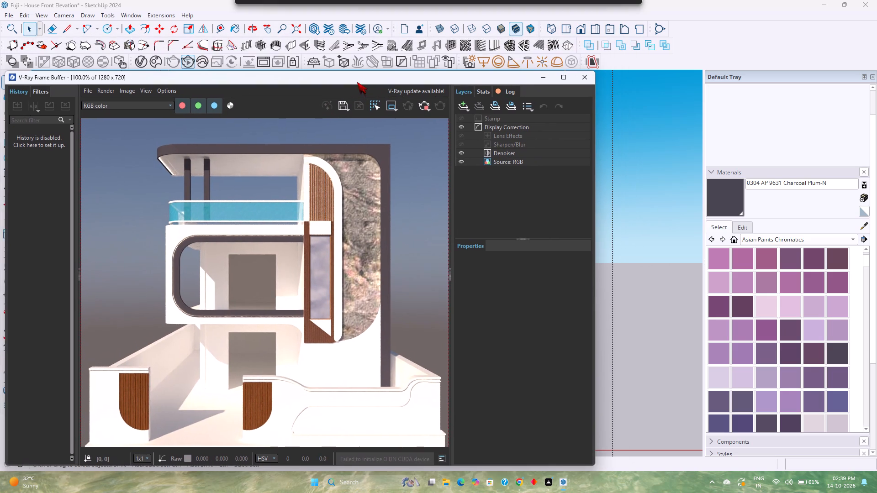
drag(357, 82, 367, 78)
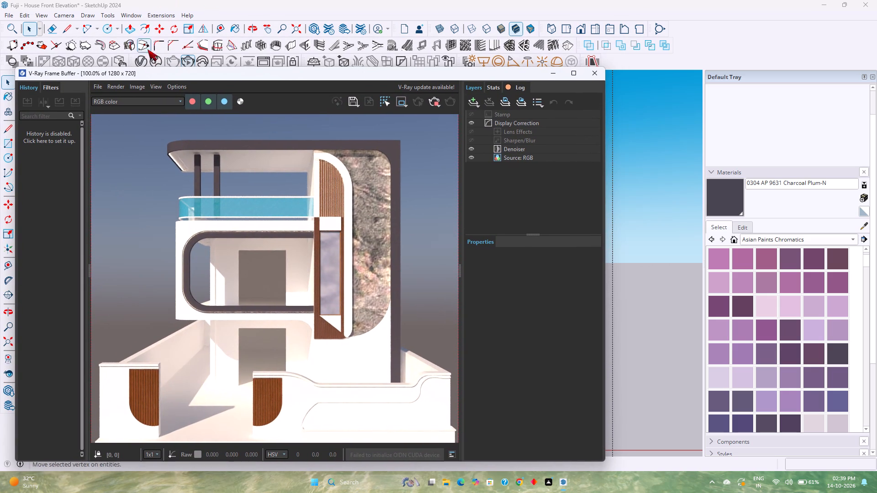
Set the V-Ray Spot Light's colour to a pale warm orange (R 0.976, G 0.814, B 0.682) and its units to Radiant power (W).
click(142, 62)
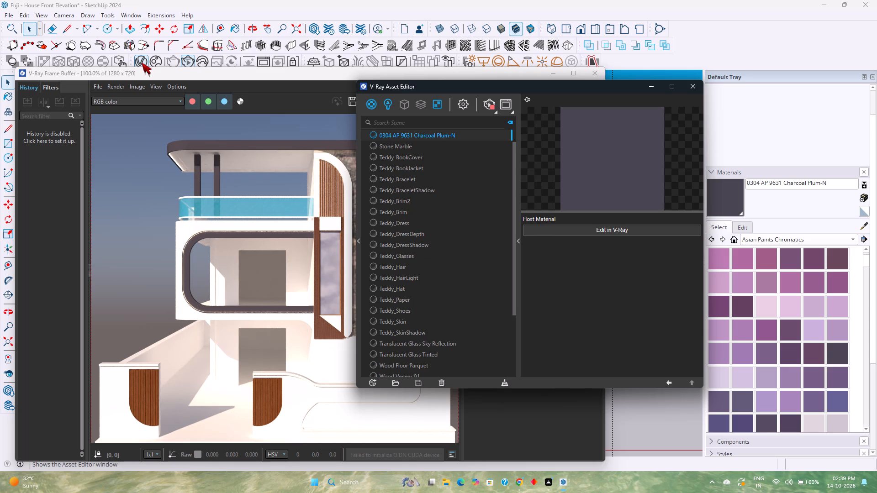
click(386, 103)
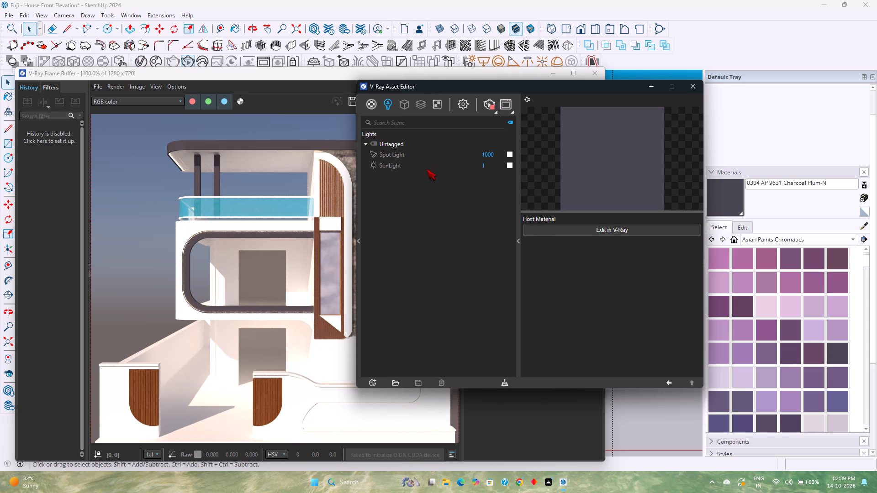
click(438, 158)
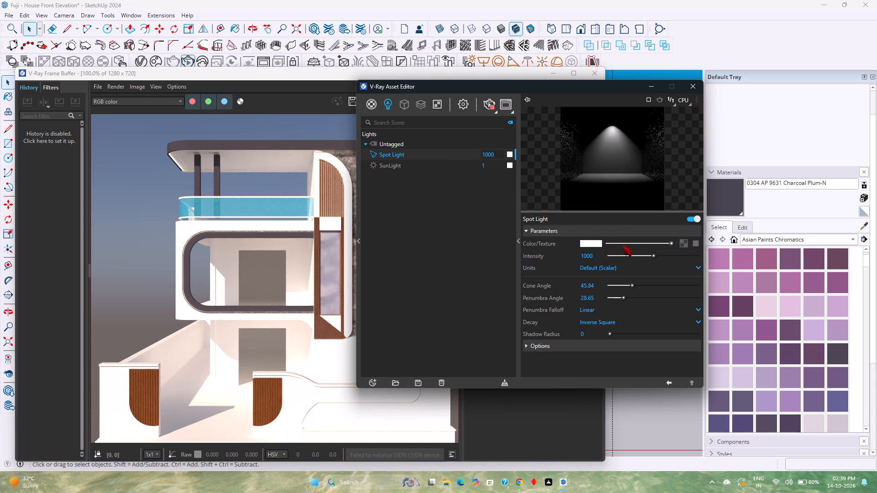
click(588, 245)
click(423, 177)
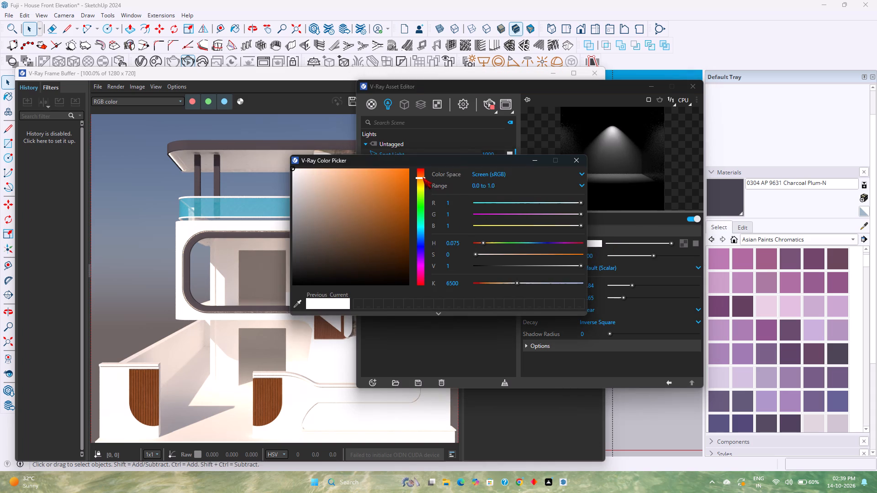
click(328, 171)
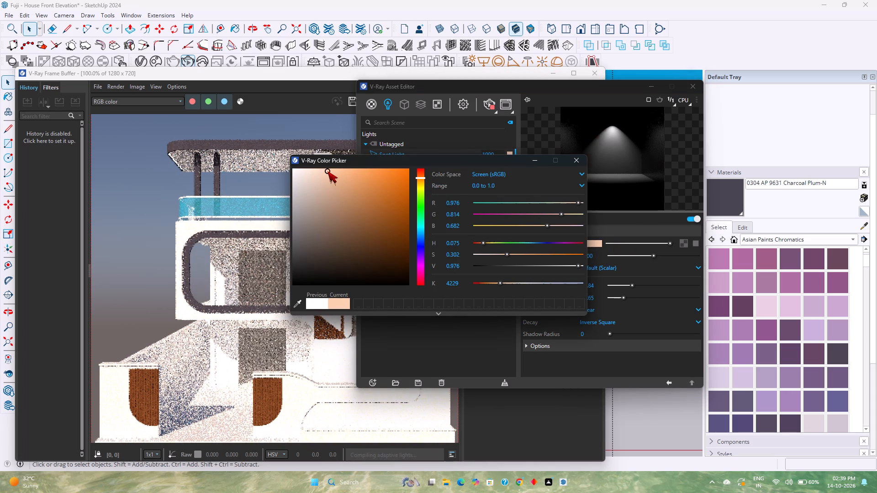
click(575, 161)
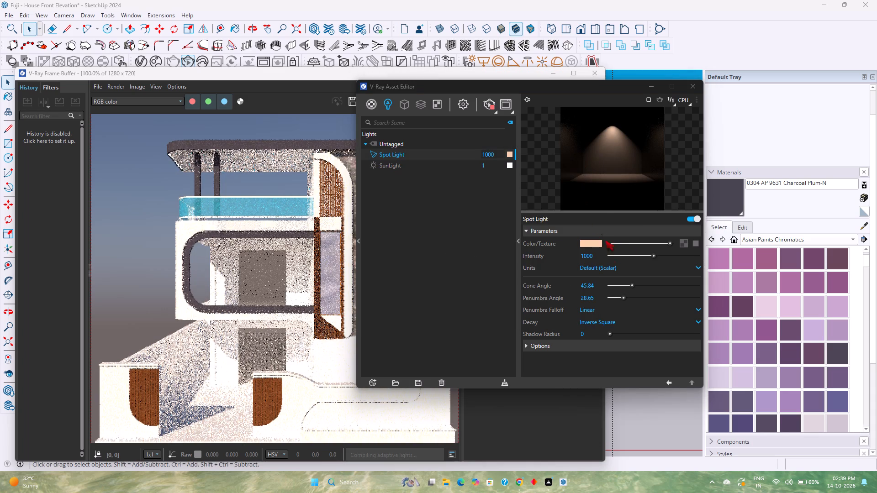
click(622, 271)
click(612, 312)
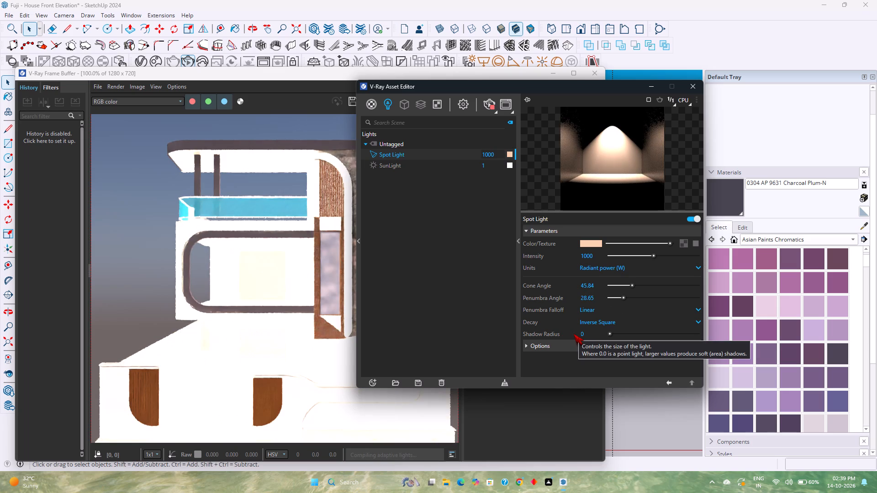
Set the Spot Light's cone angle to 108 and penumbra angle to 58, with Smooth Cubic penumbra falloff.
double_click(596, 287)
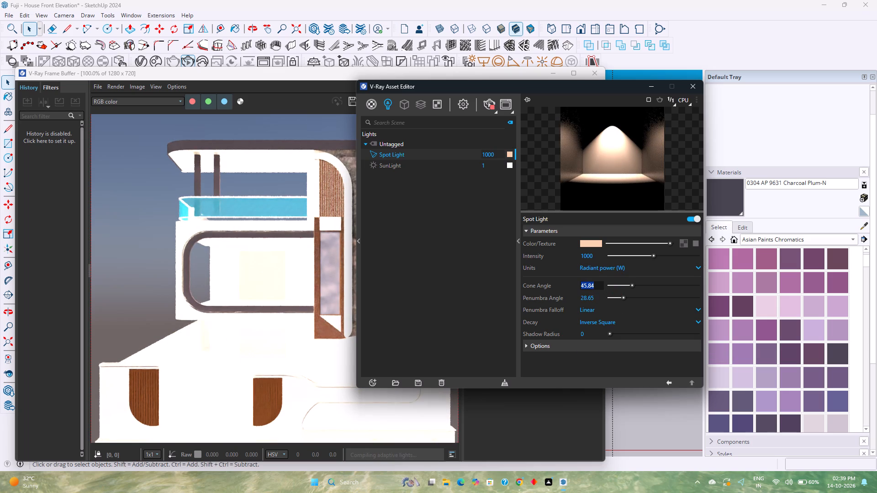
text(108)
key(Return)
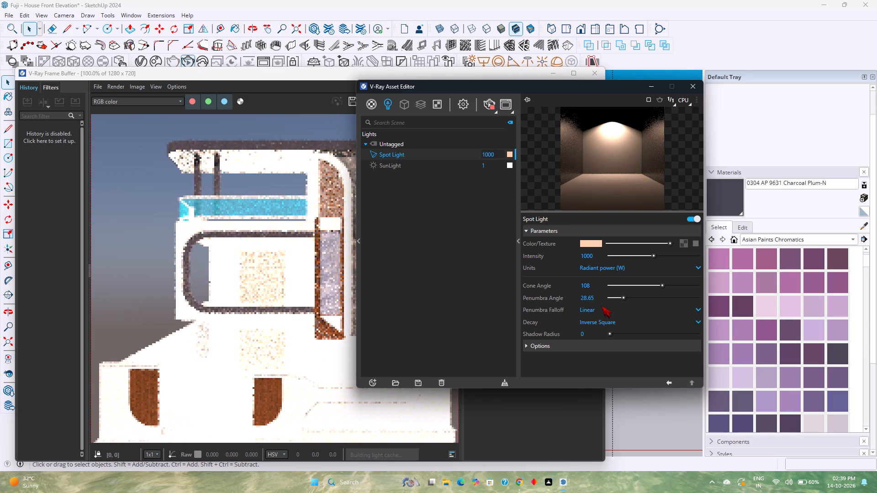
double_click(598, 301)
text(58)
key(Return)
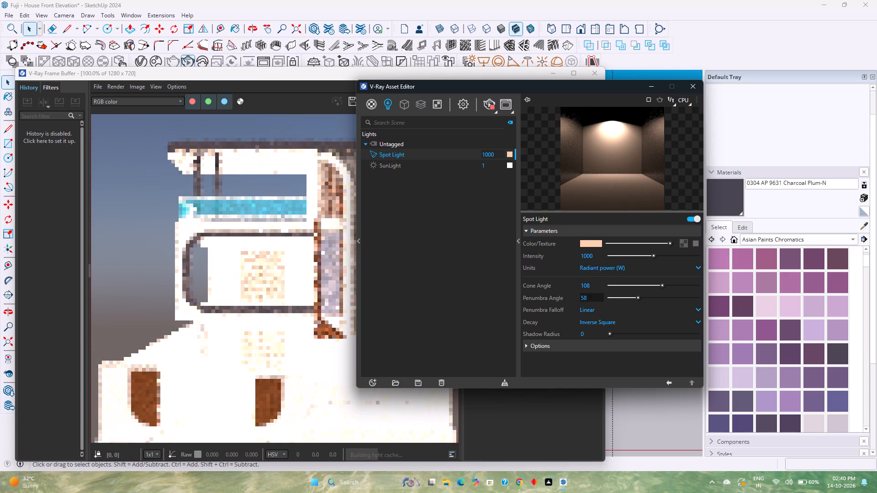
click(599, 311)
click(598, 332)
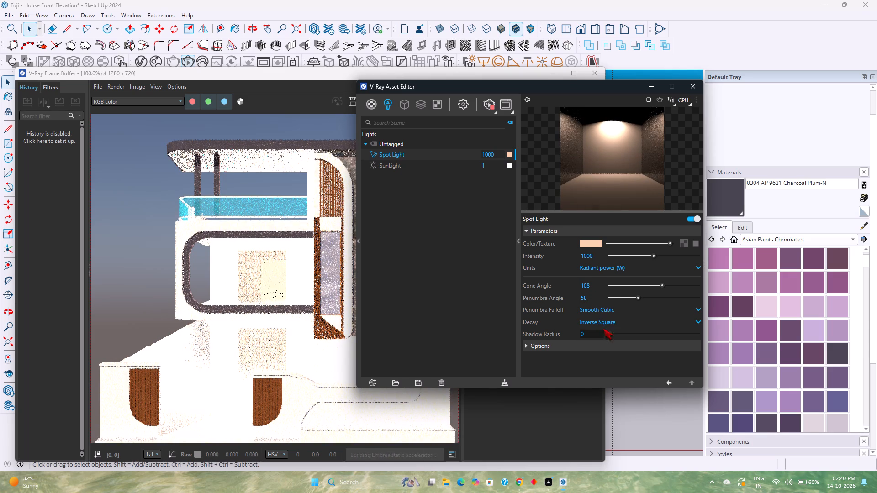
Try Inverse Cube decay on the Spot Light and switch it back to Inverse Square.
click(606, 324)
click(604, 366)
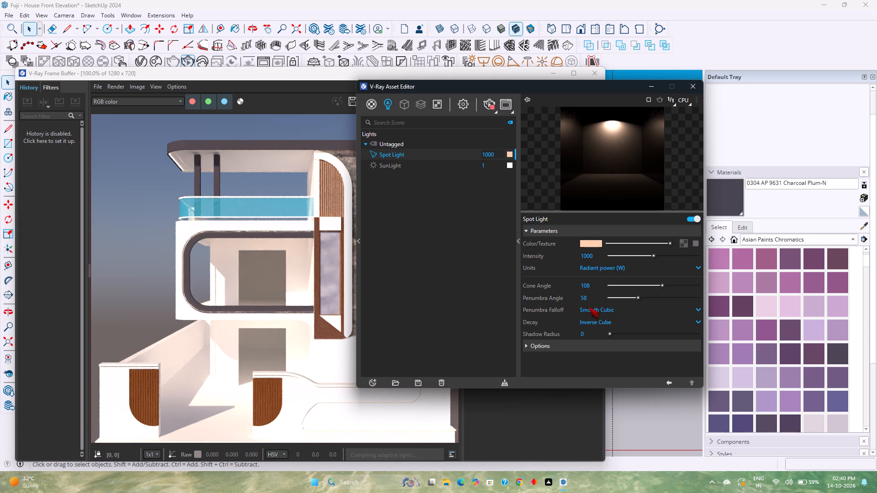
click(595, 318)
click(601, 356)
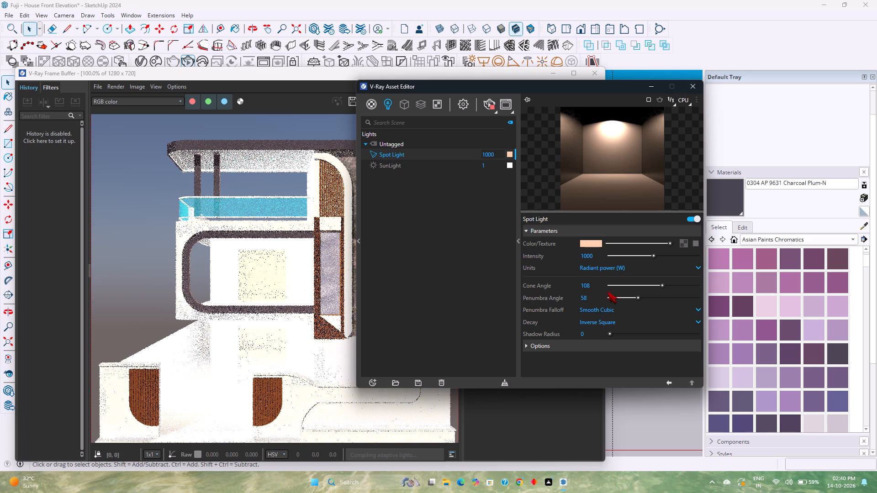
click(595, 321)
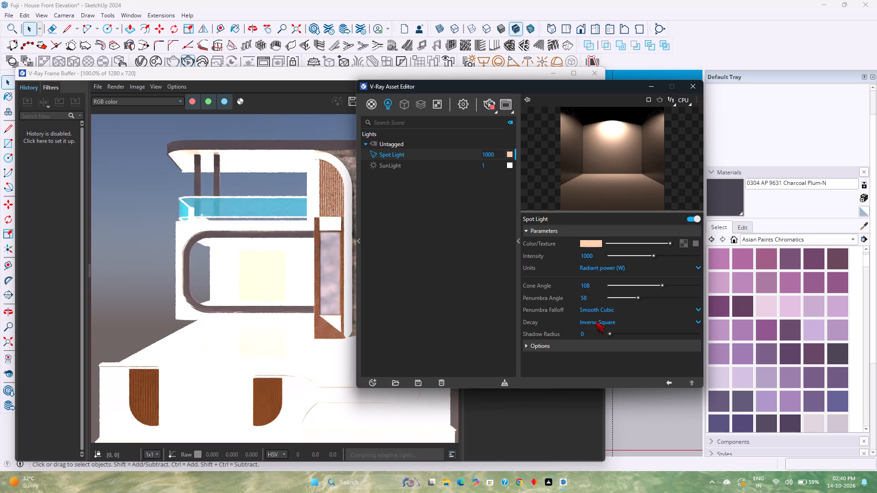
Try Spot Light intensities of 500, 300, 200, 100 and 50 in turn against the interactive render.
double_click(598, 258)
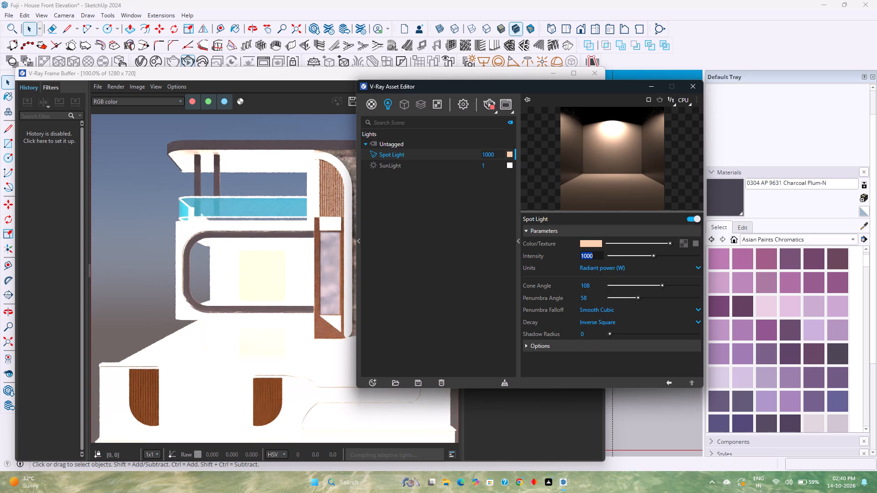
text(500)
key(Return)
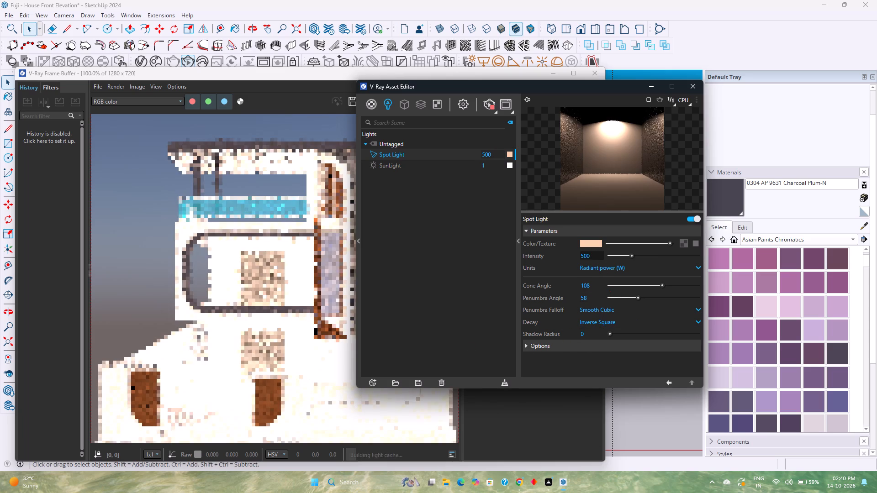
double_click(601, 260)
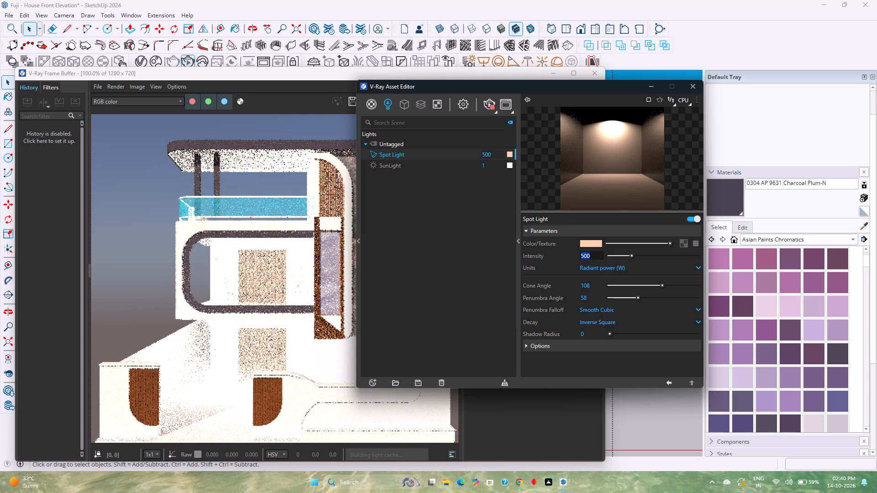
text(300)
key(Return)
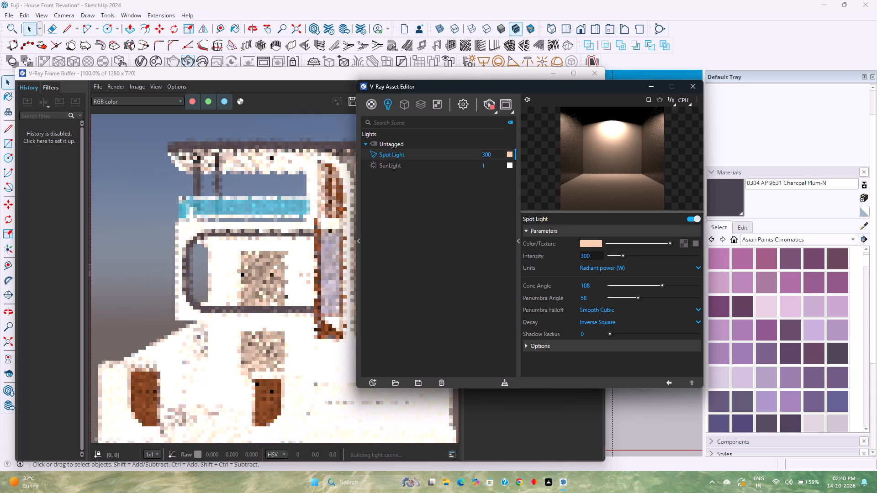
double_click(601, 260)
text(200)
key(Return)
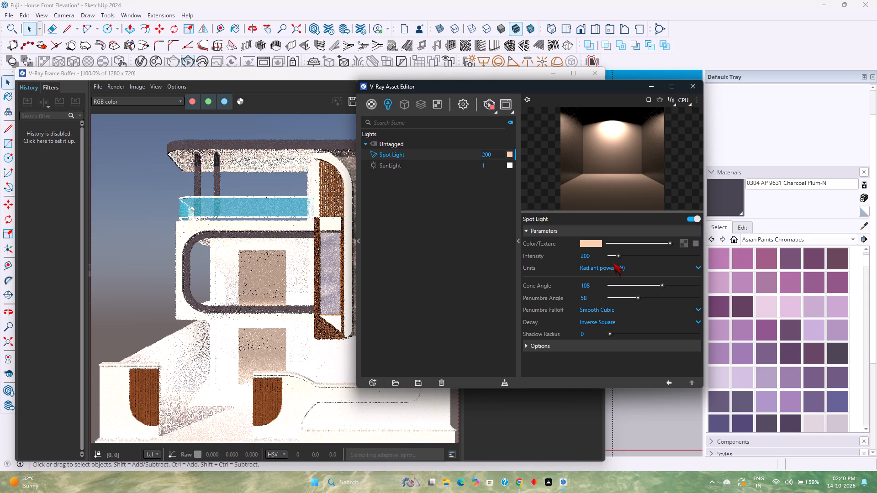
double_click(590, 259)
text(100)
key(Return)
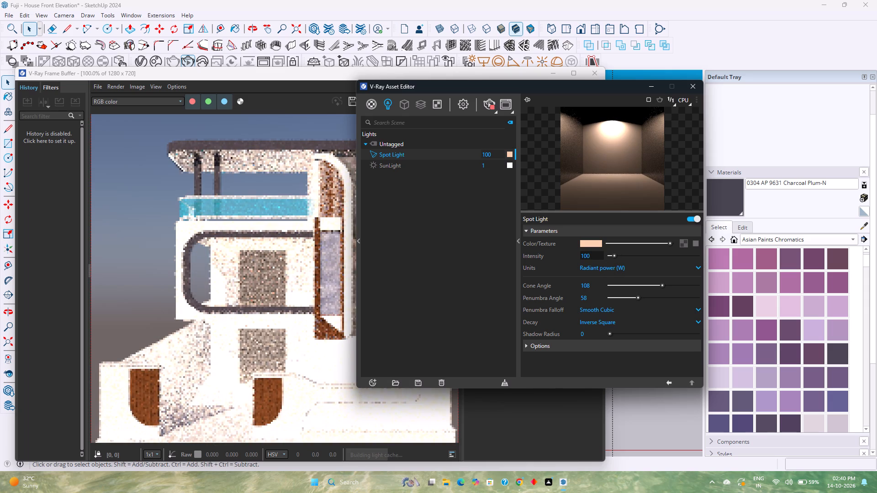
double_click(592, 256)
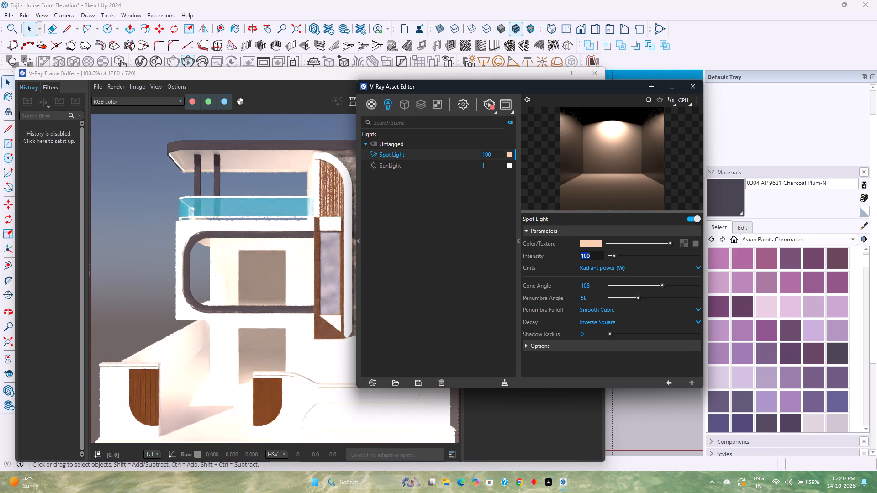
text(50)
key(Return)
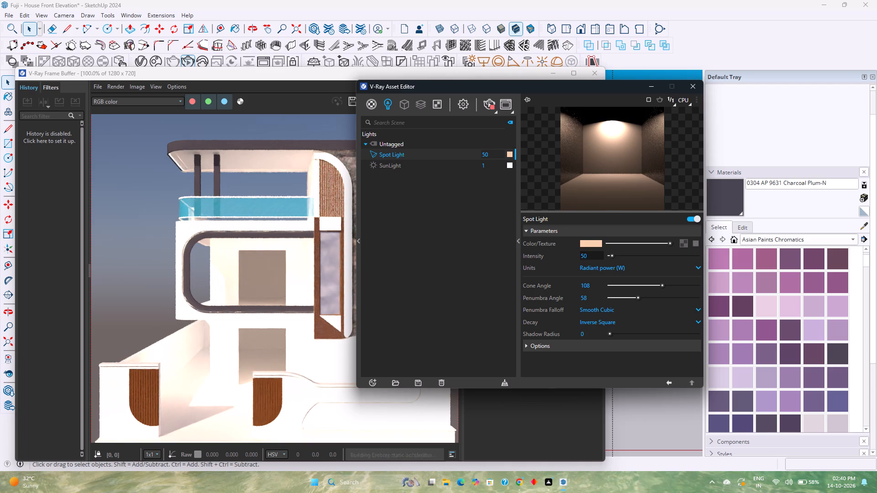
Set the Spot Light's intensity to 1 and close the Asset Editor and the Frame Buffer.
double_click(592, 256)
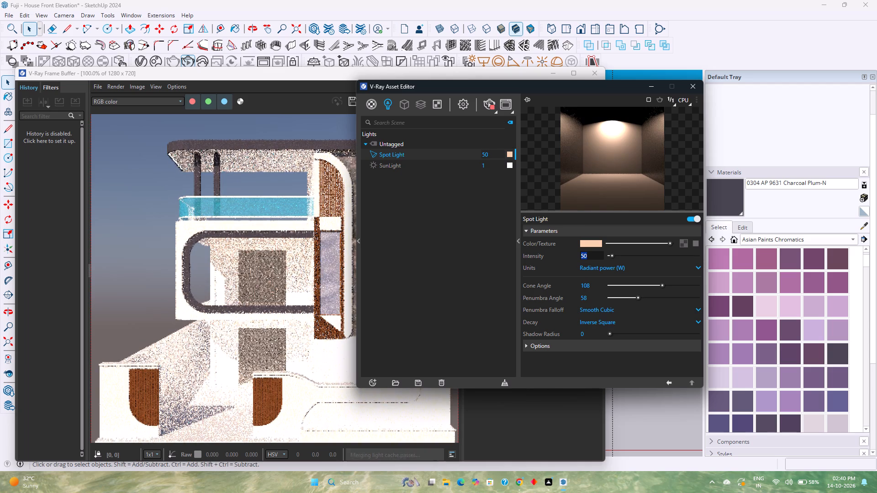
key(1)
key(Return)
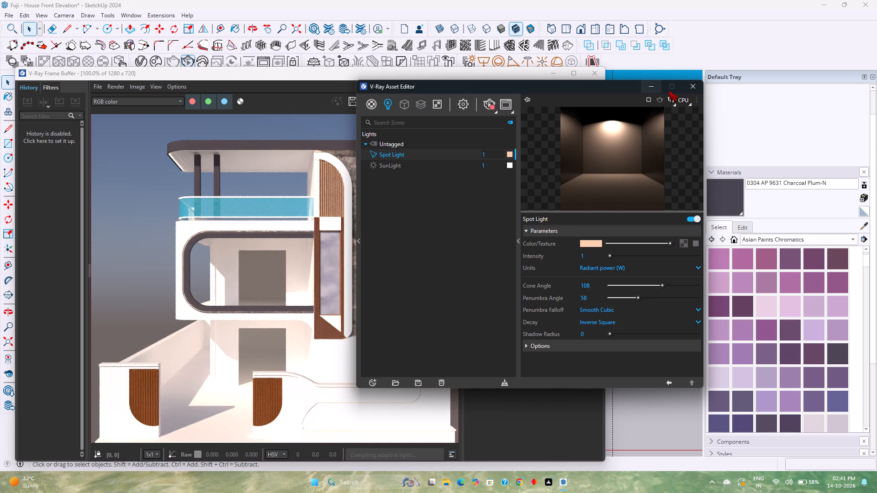
click(691, 87)
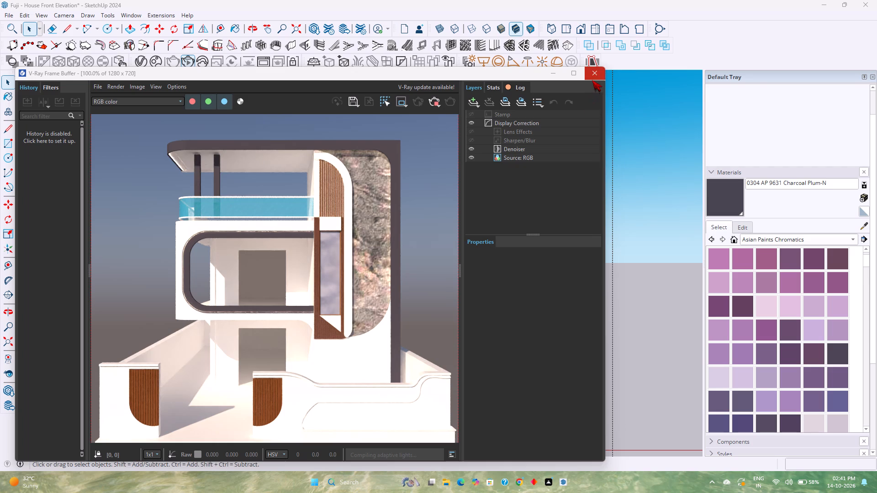
click(592, 80)
Open the group containing the middle-floor room for editing and select its end wall face beside the tall window strip.
scroll(375, 283, up, 2)
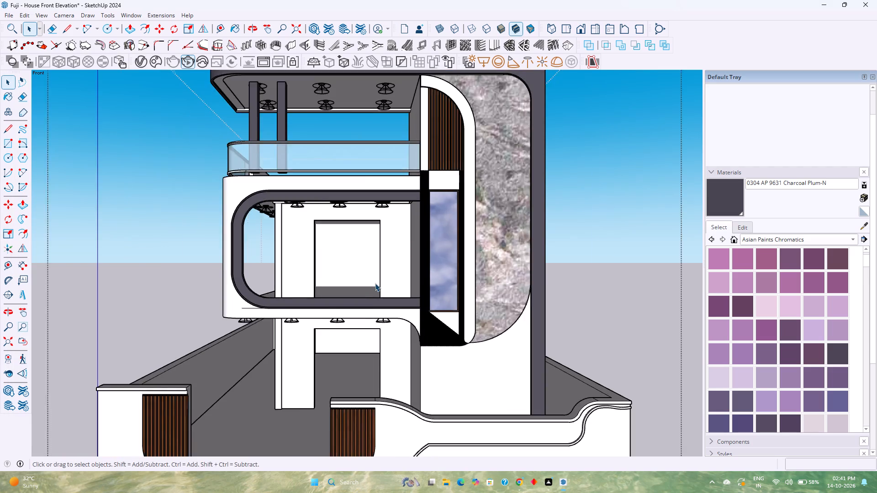
scroll(375, 283, up, 1)
middle_drag(375, 283, 279, 347)
scroll(279, 347, down, 3)
shift+middle_drag(260, 373, 296, 341)
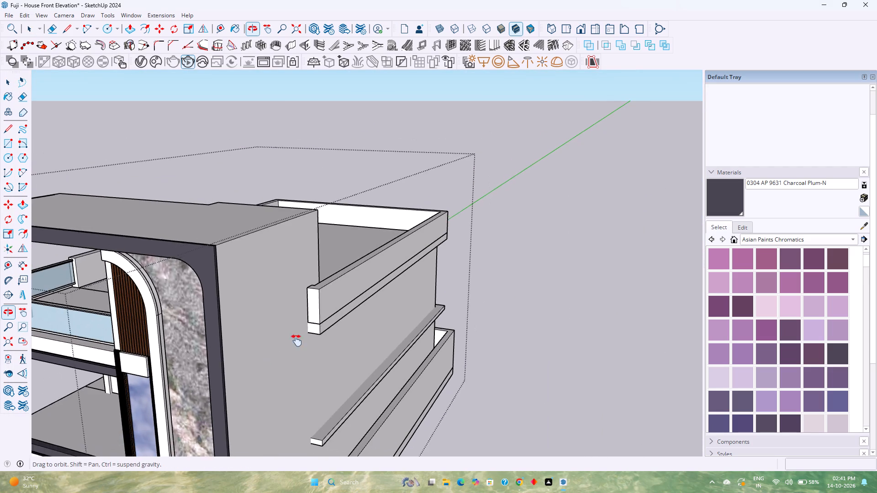
shift+middle_drag(296, 341, 513, 210)
shift+middle_click(513, 210)
scroll(267, 301, up, 3)
middle_drag(265, 305, 222, 321)
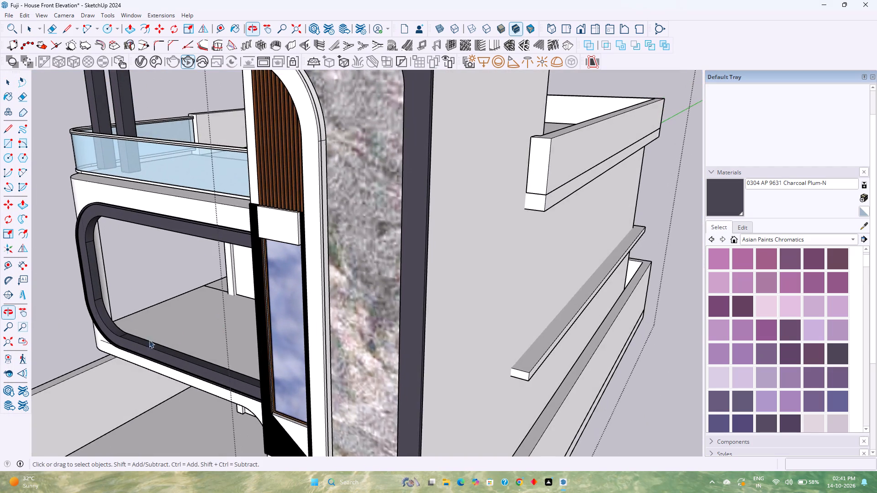
scroll(136, 342, up, 3)
shift+middle_drag(139, 343, 140, 343)
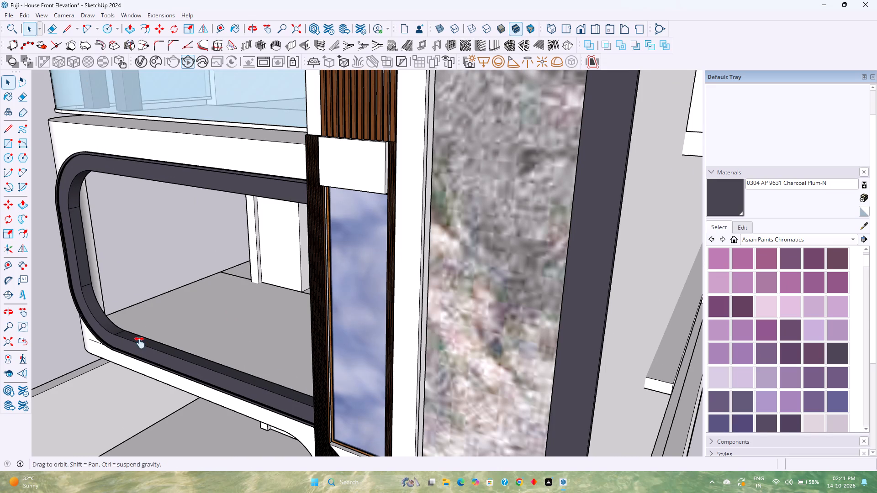
shift+middle_drag(140, 343, 154, 328)
shift+middle_click(154, 328)
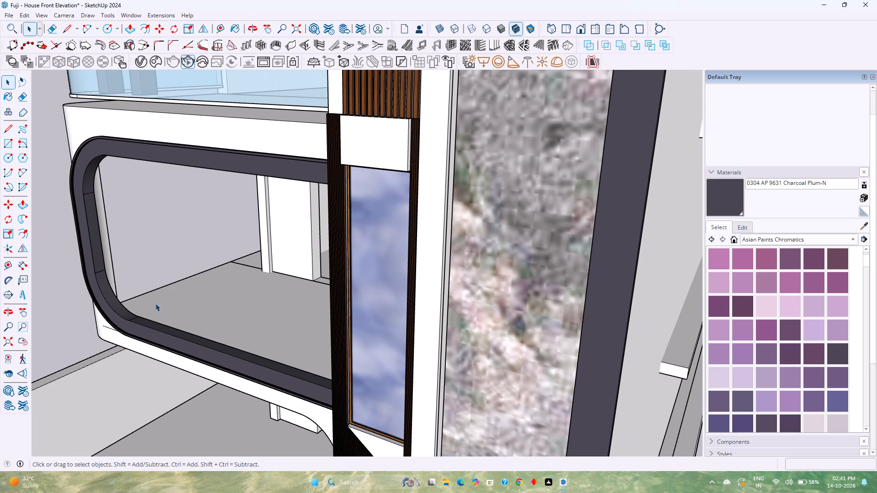
middle_drag(180, 326, 581, 320)
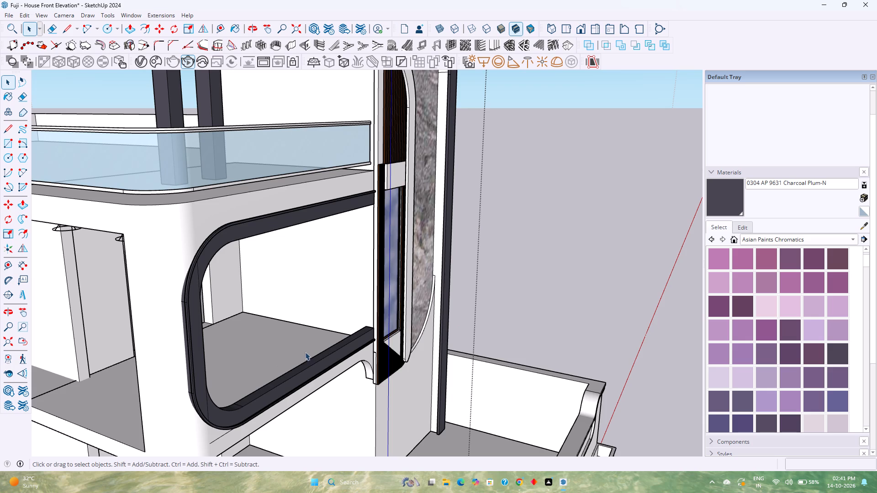
middle_drag(310, 350, 447, 309)
scroll(267, 319, up, 1)
middle_drag(264, 319, 300, 313)
double_click(304, 326)
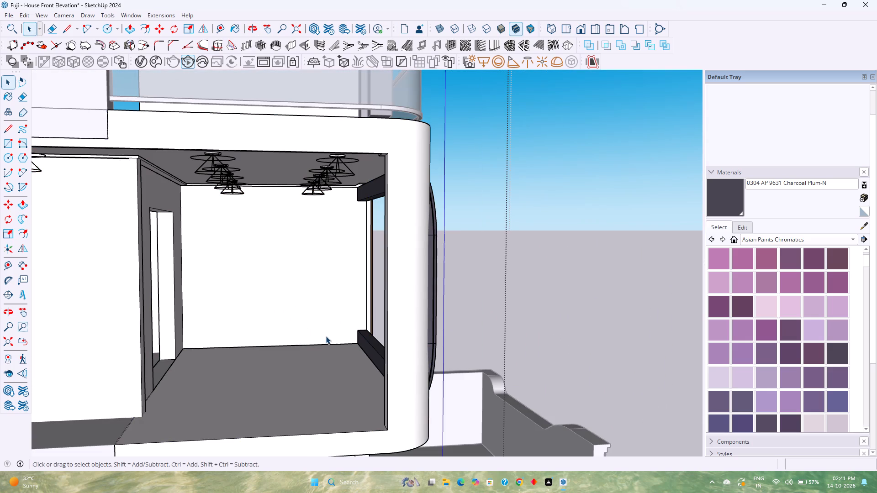
click(355, 338)
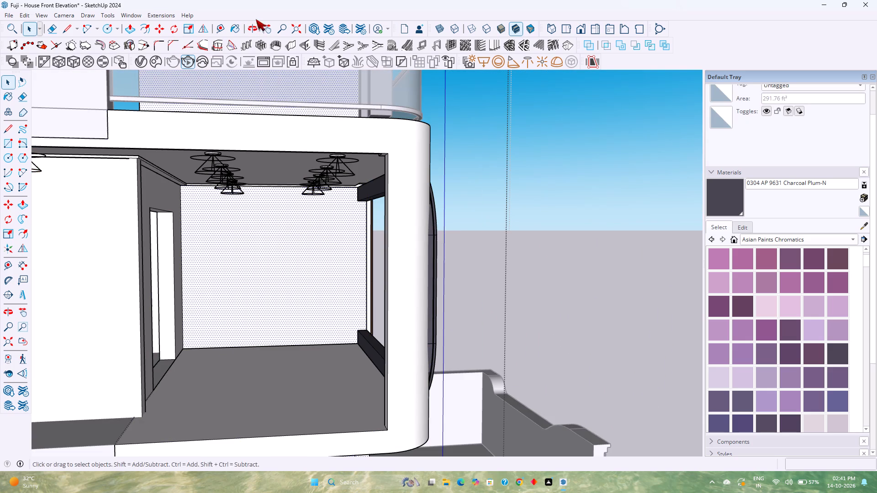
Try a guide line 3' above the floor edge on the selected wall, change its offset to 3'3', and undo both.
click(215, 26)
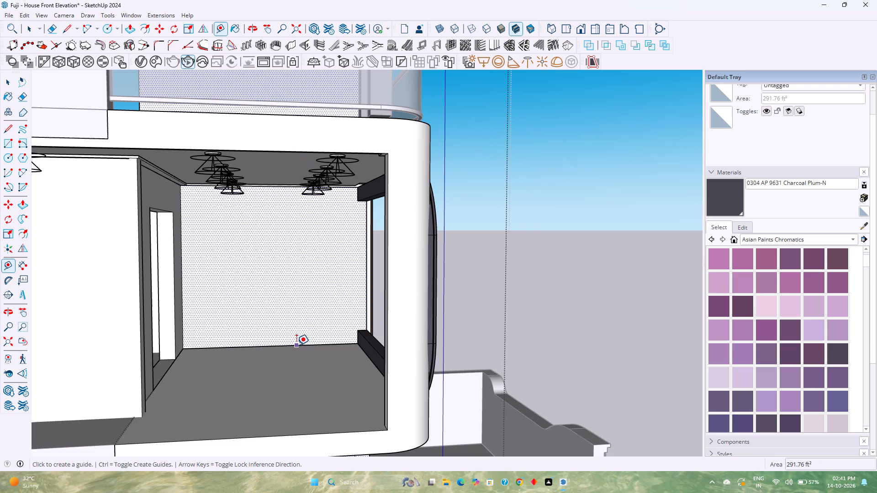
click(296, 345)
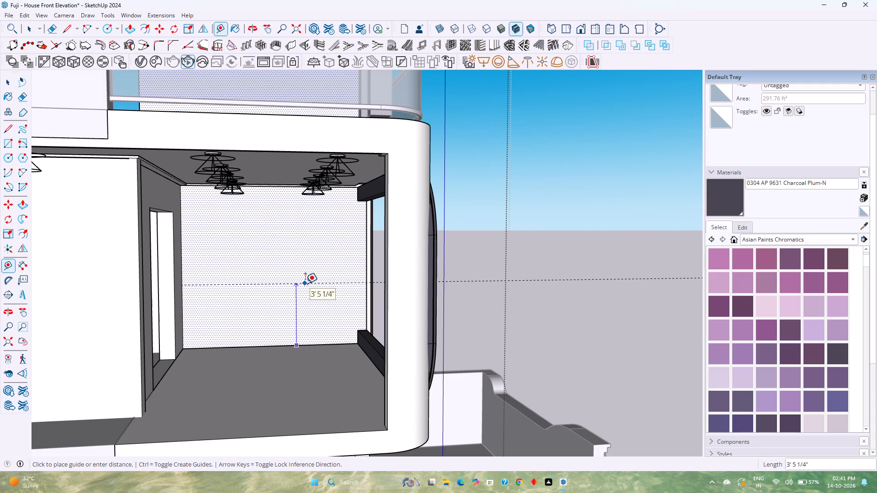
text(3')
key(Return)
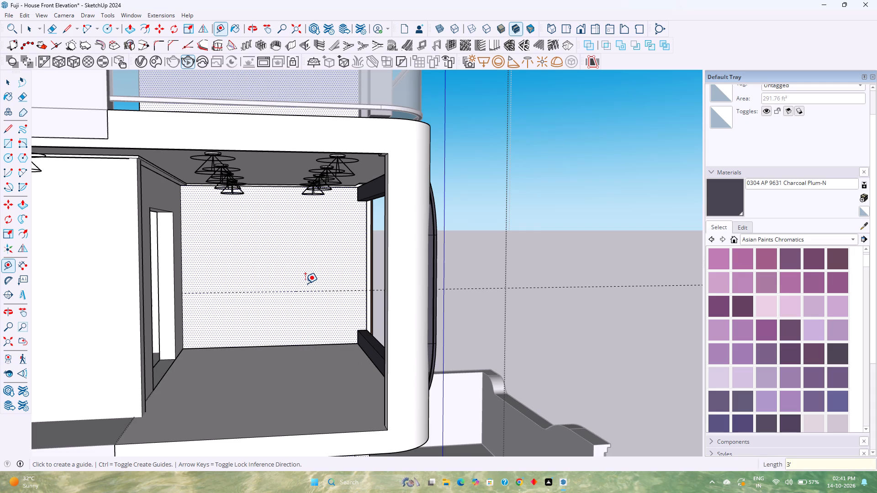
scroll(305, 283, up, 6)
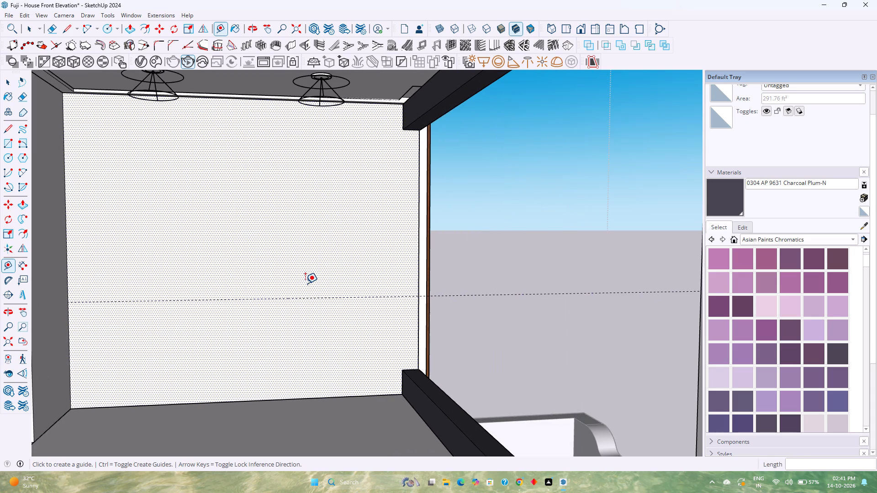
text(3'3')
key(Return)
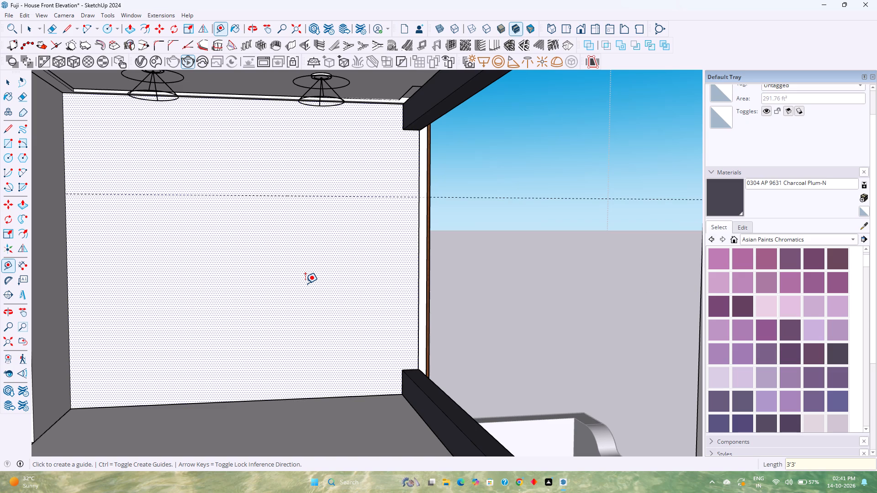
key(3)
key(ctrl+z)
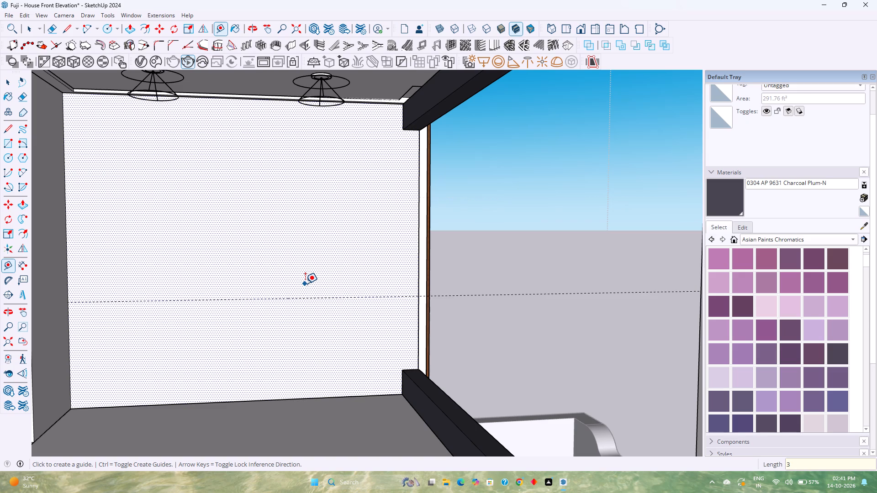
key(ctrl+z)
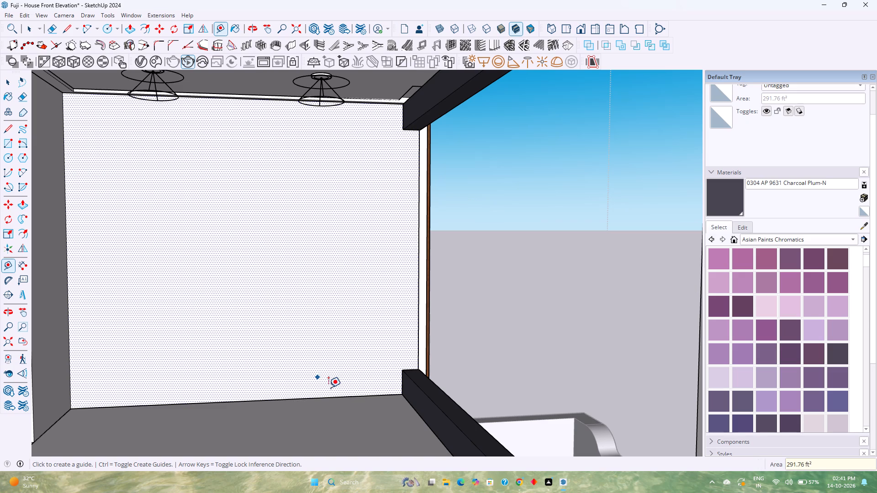
Place a horizontal guide line 3'3" above the floor edge on the middle-floor room's end wall.
click(333, 397)
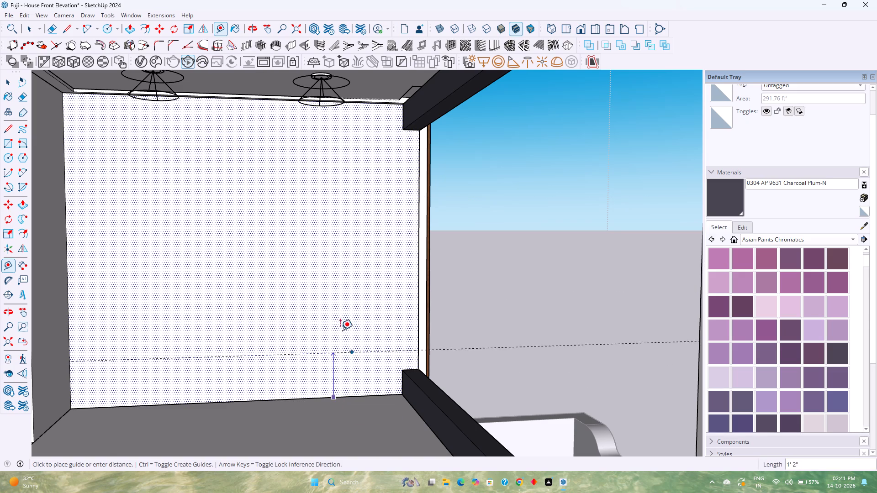
text(3')
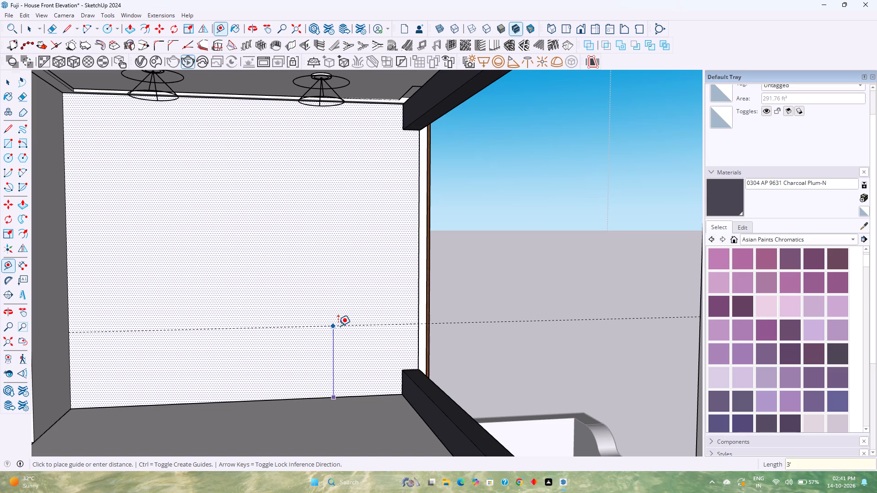
key(3)
key(shift+quotedbl)
key(Return)
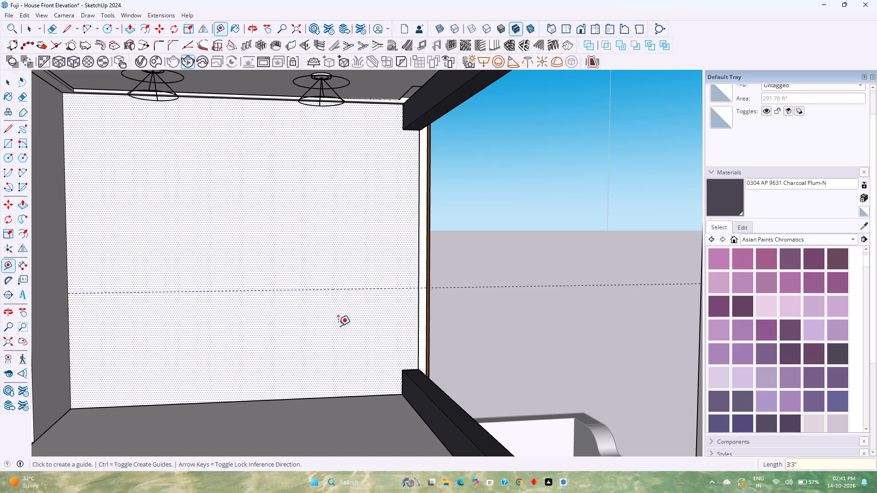
Open the charcoal rounded frame of the middle-floor opening for editing, down to its nested inner group.
scroll(338, 326, down, 2)
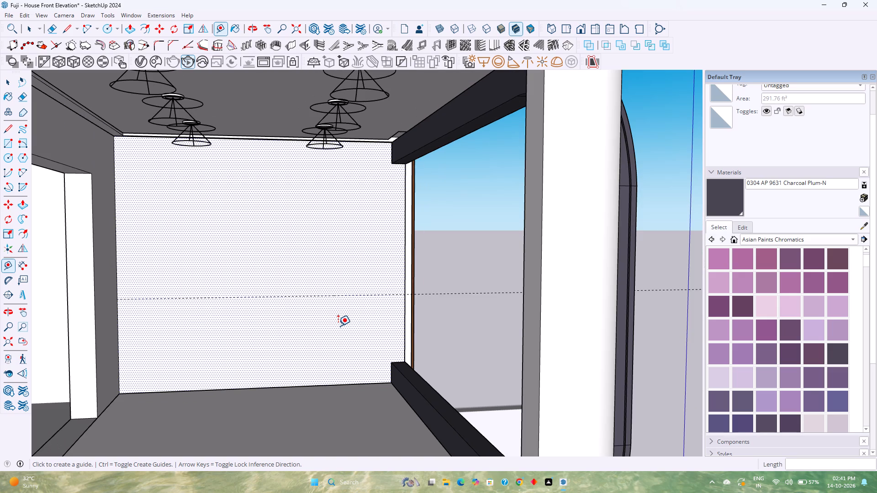
scroll(353, 333, down, 3)
middle_drag(360, 339, 186, 343)
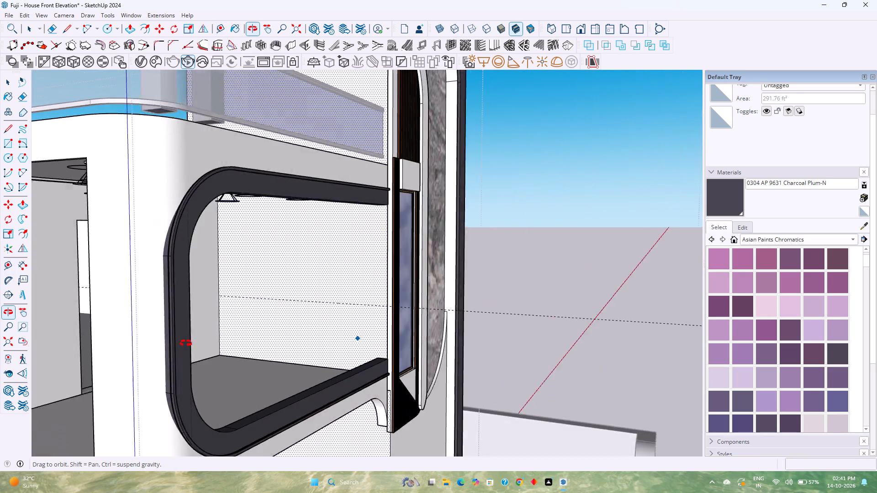
middle_drag(186, 343, 154, 354)
middle_click(154, 354)
key(space)
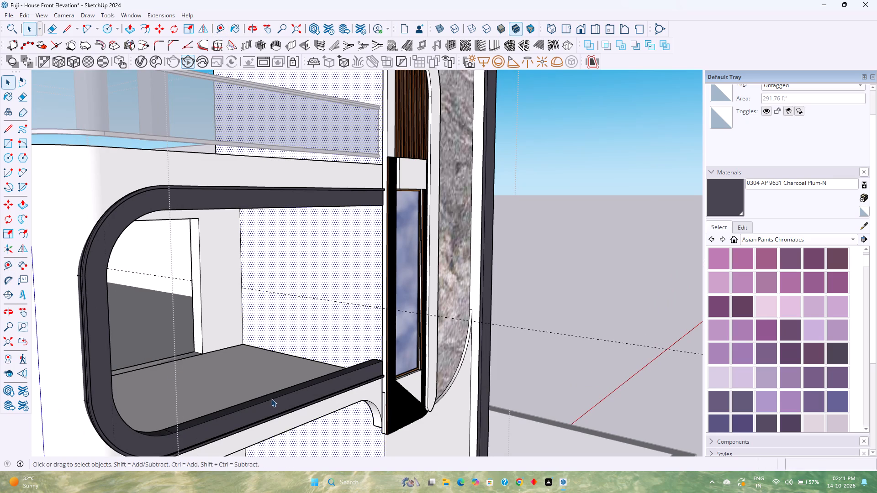
click(271, 398)
double_click(271, 398)
double_click(271, 399)
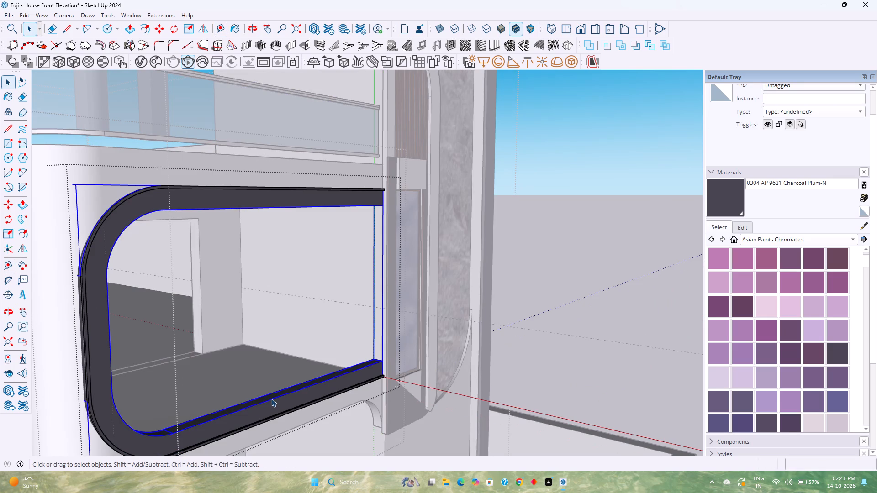
double_click(271, 399)
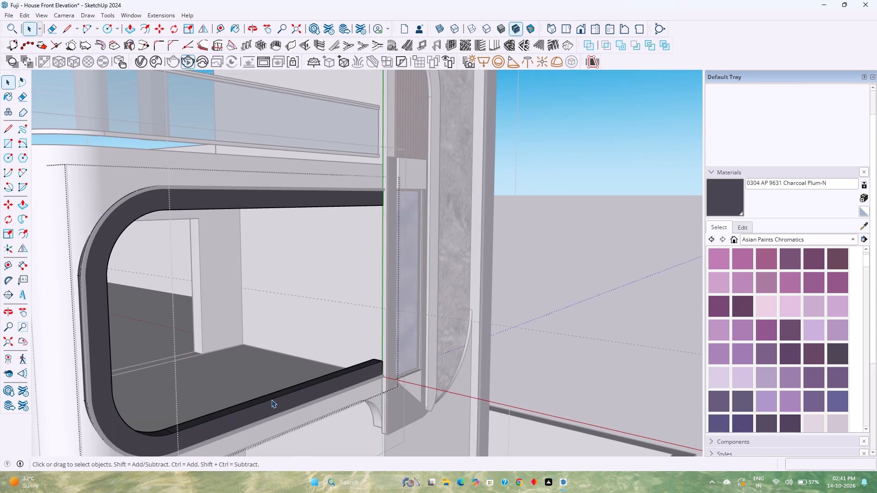
Copy the charcoal frame's front inner bottom edge together with its adjoining rounded corner curve 10' outward from the facade along the red axis.
click(271, 399)
scroll(271, 399, up, 1)
middle_drag(271, 399, 324, 405)
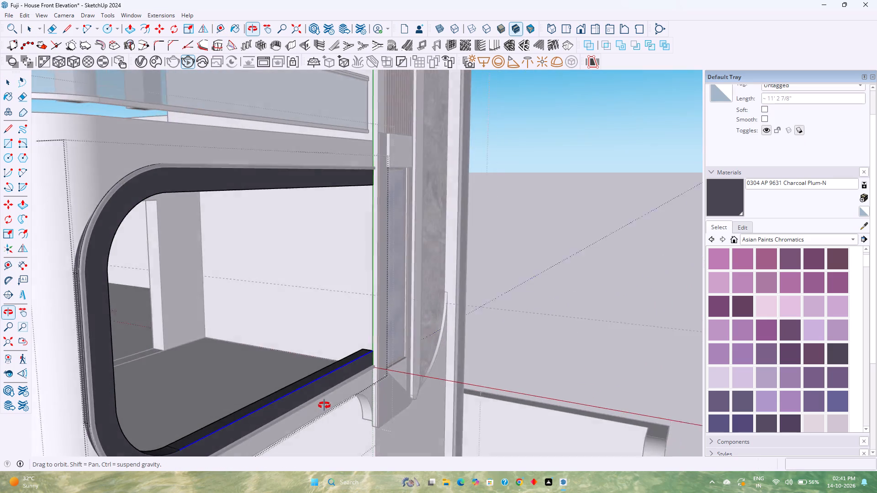
middle_drag(324, 405, 339, 398)
middle_click(339, 398)
middle_click(339, 398)
middle_drag(341, 325, 341, 351)
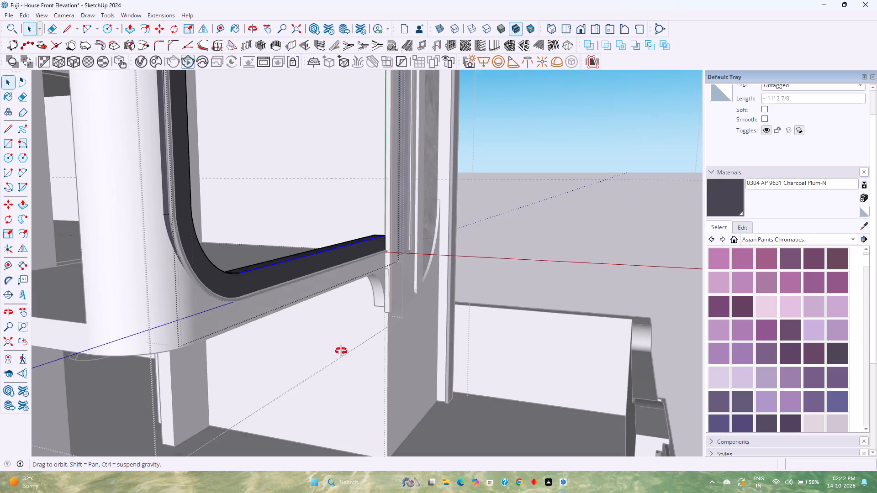
middle_drag(341, 351, 333, 371)
middle_click(333, 371)
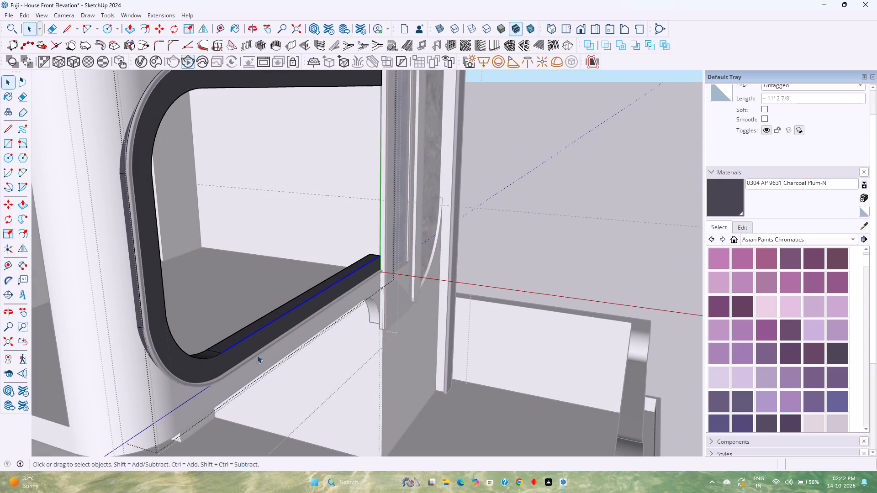
middle_drag(257, 355, 172, 381)
middle_click(172, 381)
shift+middle_drag(184, 368, 473, 307)
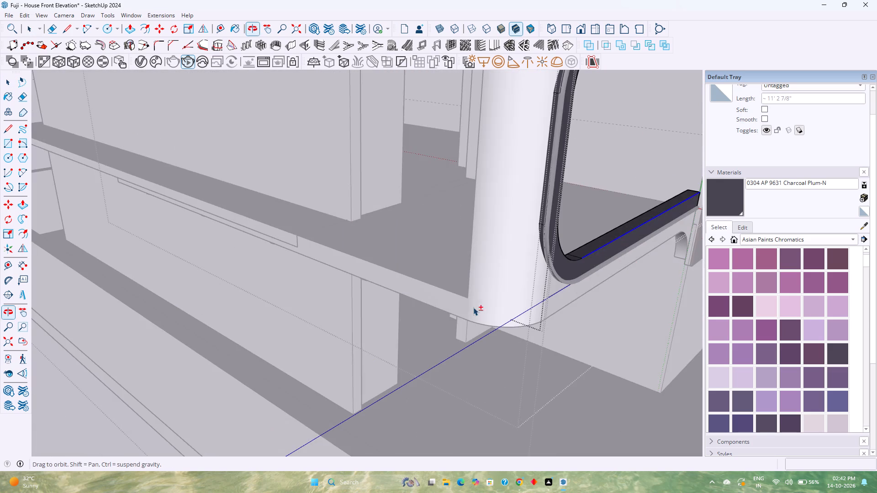
middle_drag(473, 307, 399, 316)
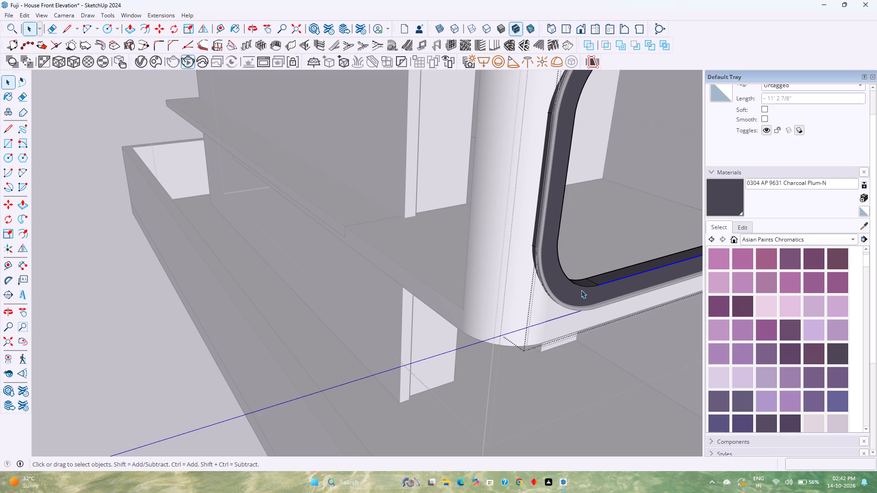
ctrl+click(585, 287)
middle_drag(592, 290, 553, 291)
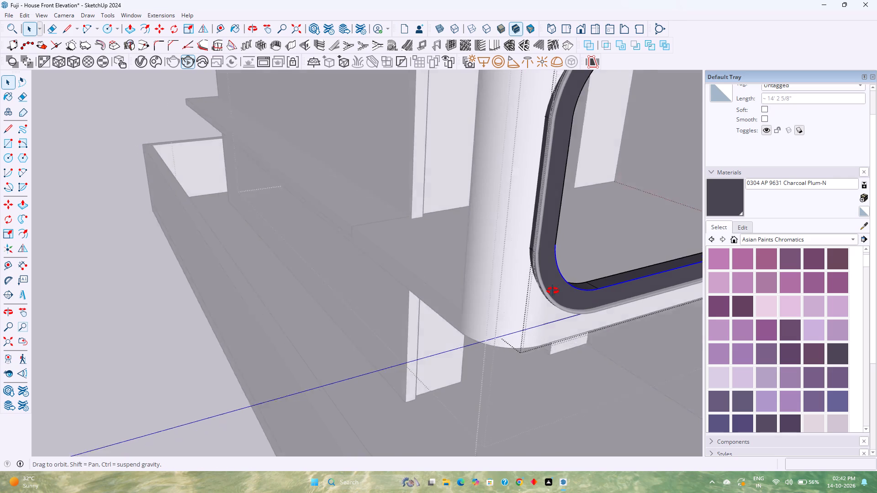
middle_drag(553, 291, 395, 297)
middle_click(395, 297)
shift+middle_drag(581, 365, 497, 339)
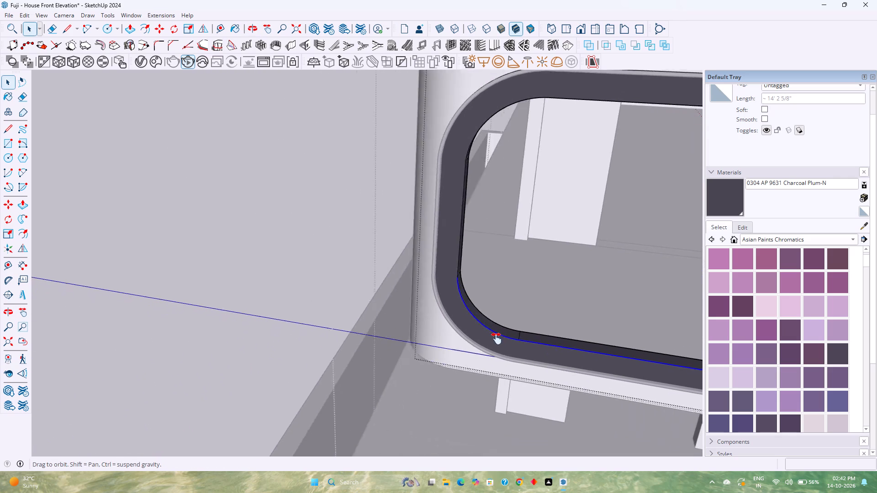
shift+middle_drag(497, 339, 303, 320)
shift+middle_click(303, 320)
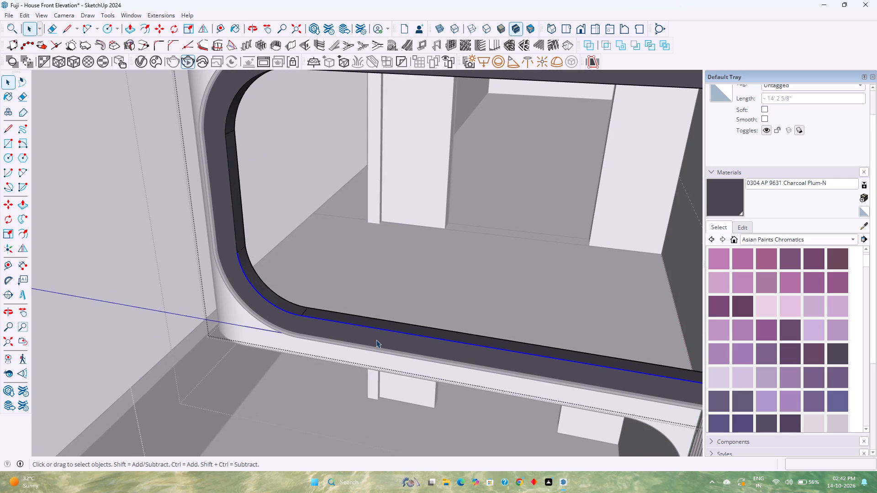
scroll(376, 340, down, 3)
key(m)
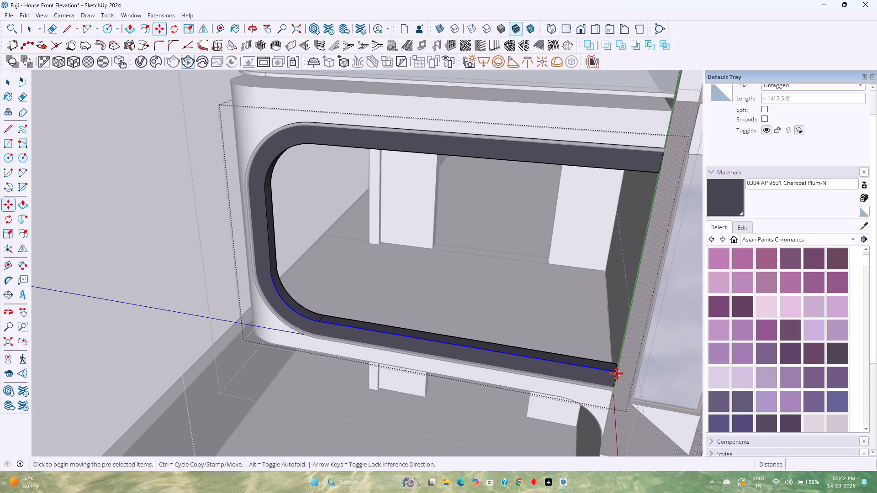
click(617, 373)
scroll(601, 420, down, 5)
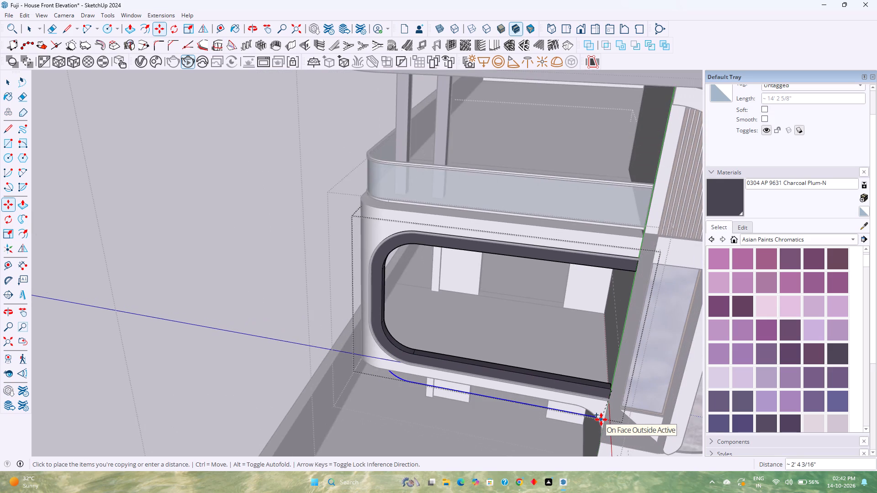
scroll(601, 420, down, 3)
key(Left)
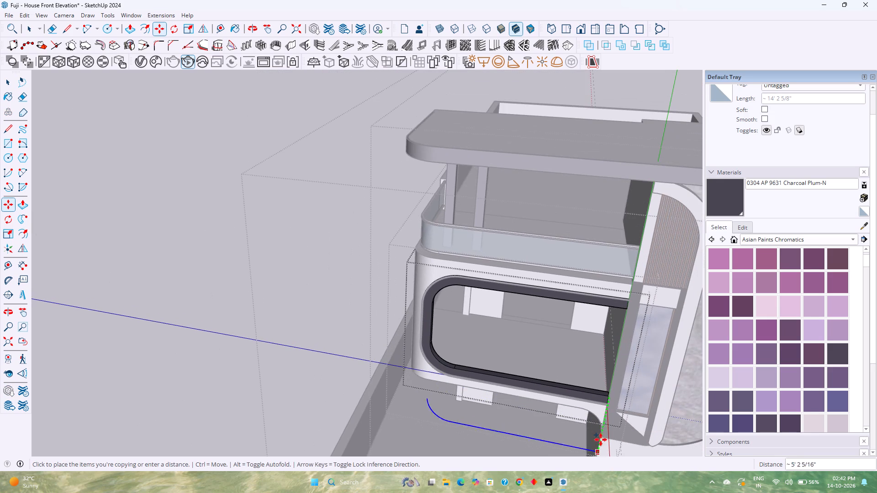
key(Up)
key(Right)
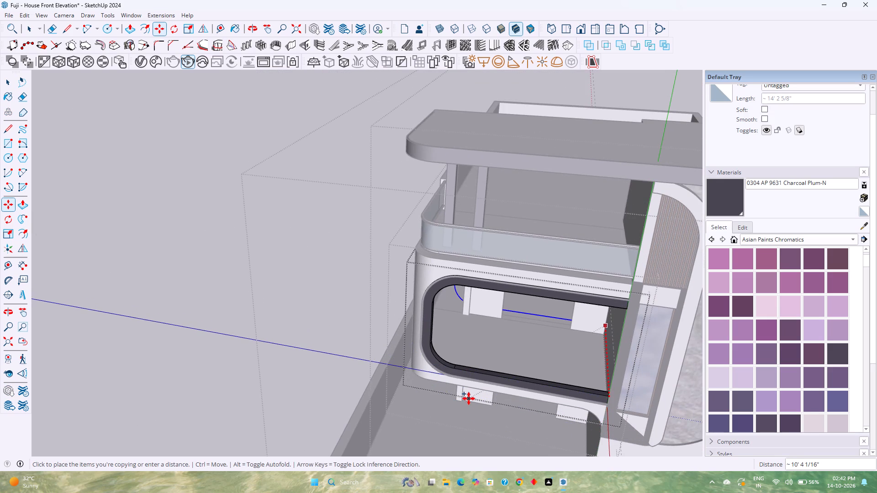
scroll(469, 399, down, 8)
shift+middle_drag(486, 391, 486, 387)
shift+middle_drag(486, 381, 486, 373)
shift+middle_click(487, 369)
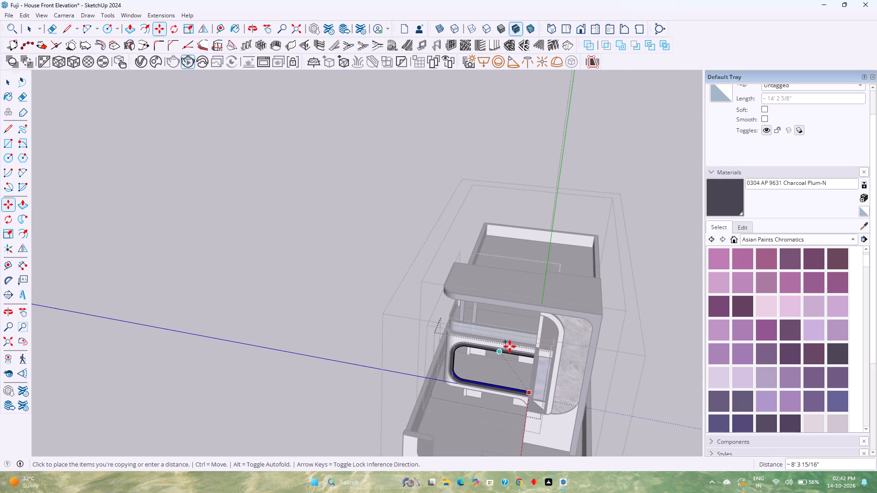
shift+middle_drag(532, 407, 550, 343)
shift+middle_click(550, 342)
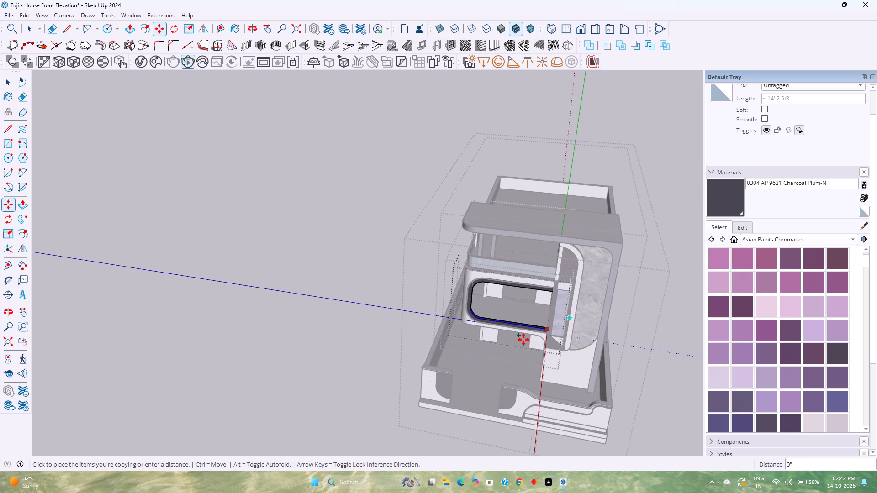
shift+middle_drag(523, 340, 535, 376)
shift+middle_click(535, 376)
middle_drag(534, 376, 628, 386)
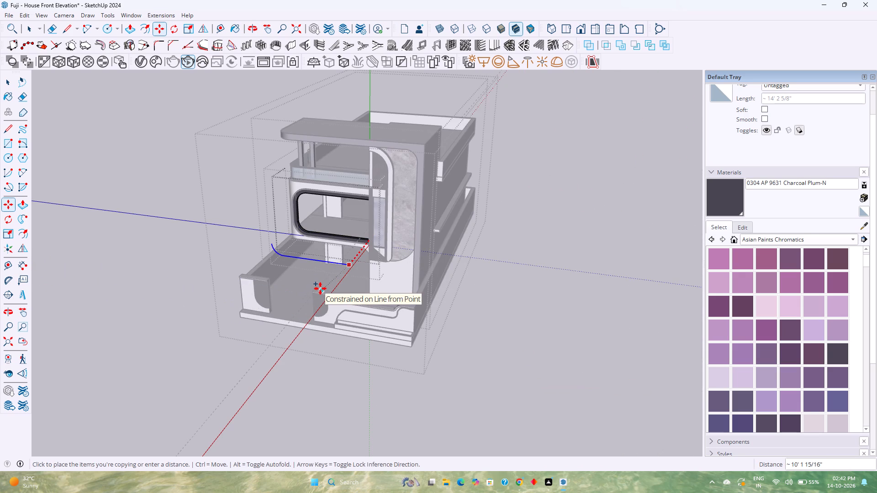
text(10')
key(Return)
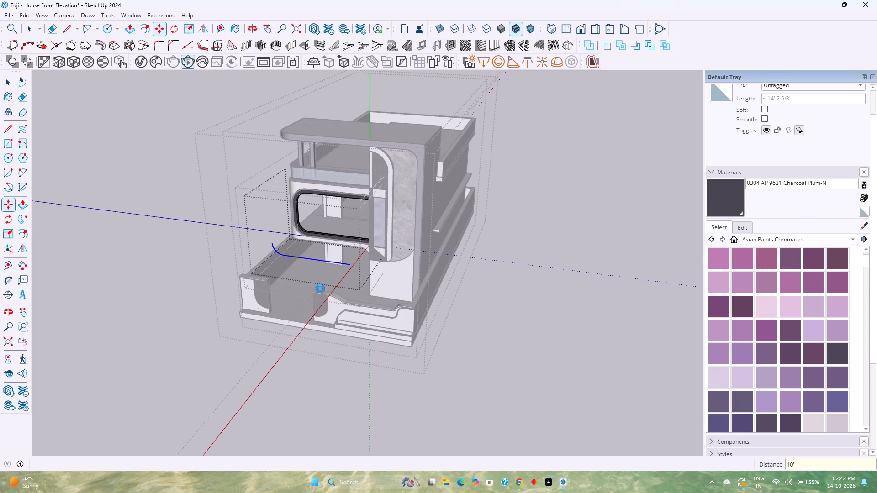
Weld the copied straight edge and corner curve into one continuous curve.
key(space)
scroll(325, 275, up, 3)
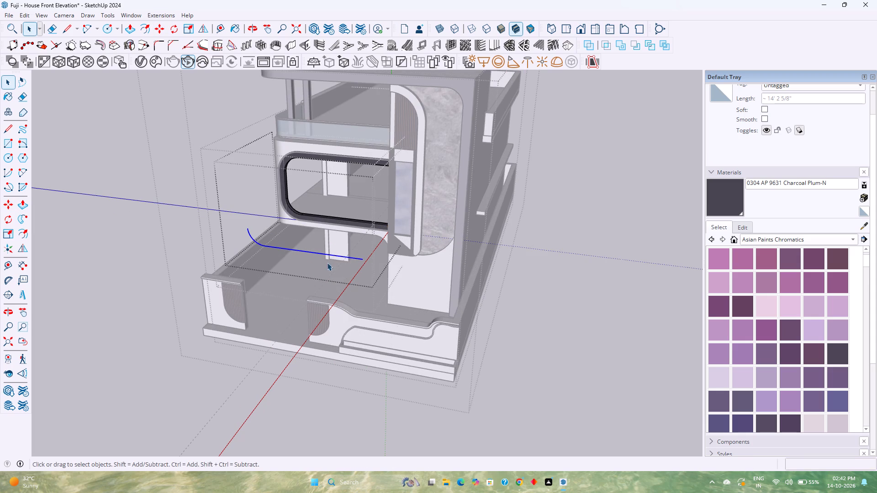
right_click(331, 254)
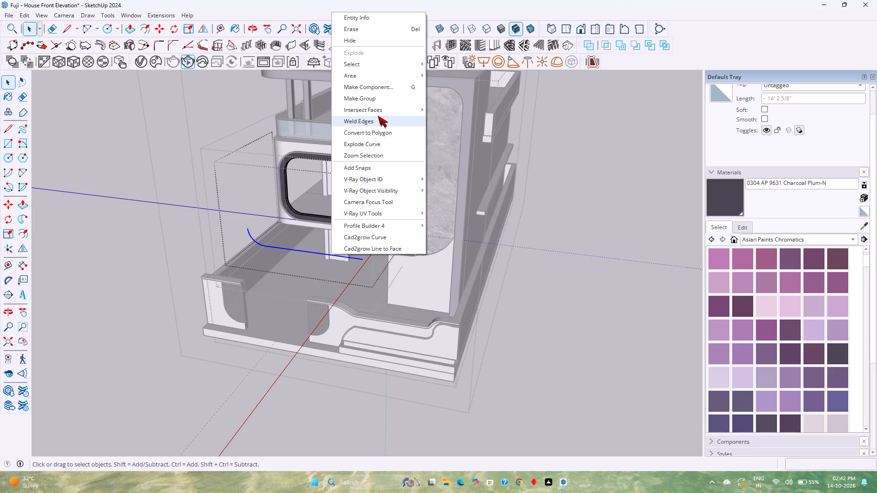
click(375, 123)
Close the welded curve into a face with lines 2'6" up from its straight end, about 13'2 5/8" across, and 8" down to its curved end.
scroll(333, 248, up, 2)
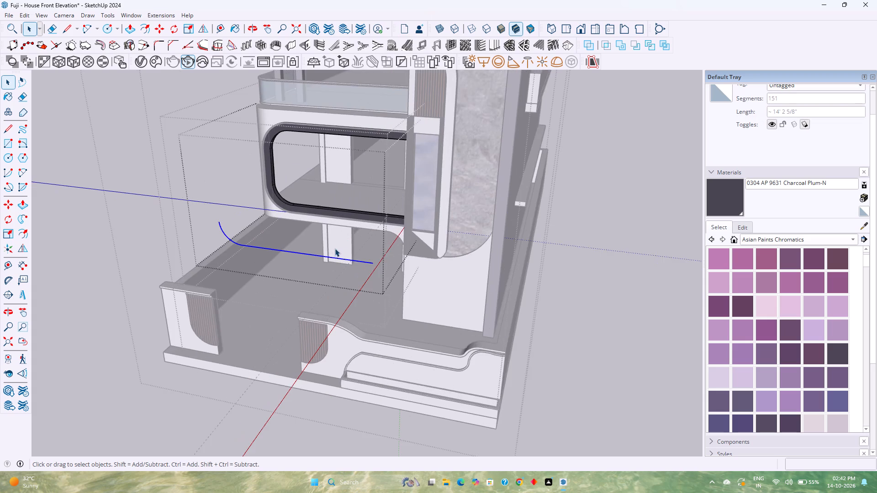
scroll(335, 248, up, 4)
middle_drag(363, 271, 317, 319)
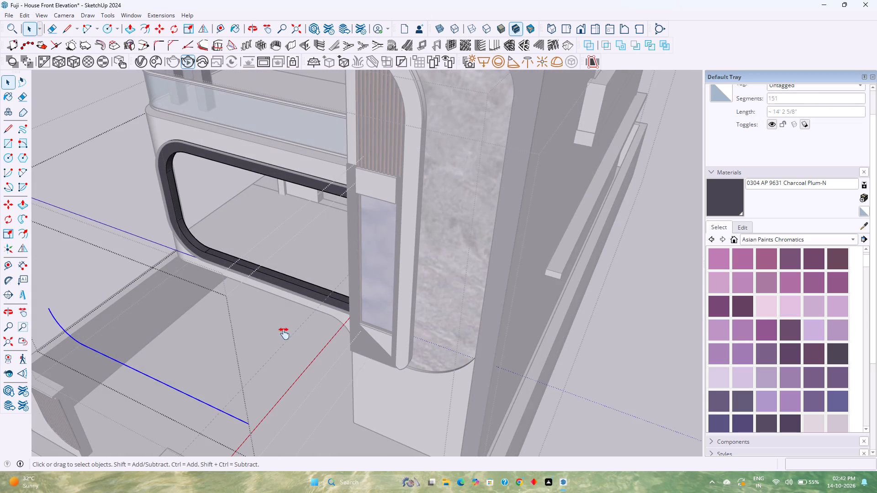
shift+middle_drag(284, 334, 368, 289)
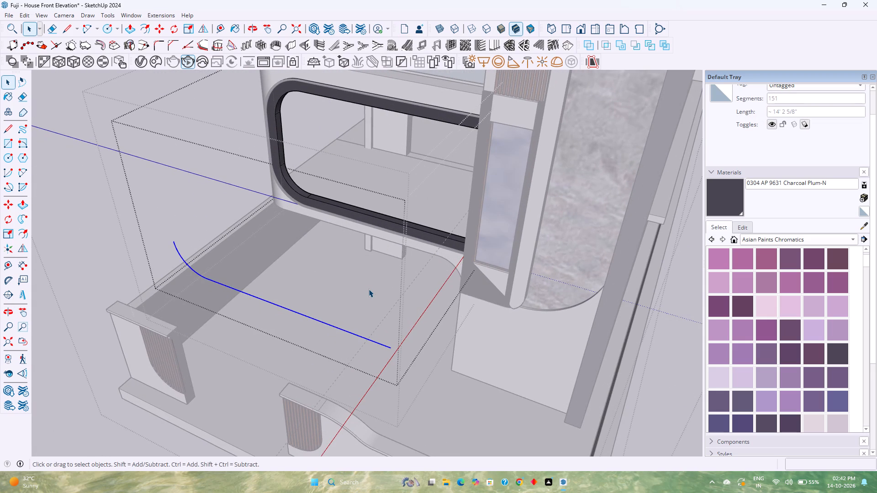
middle_drag(373, 290, 494, 257)
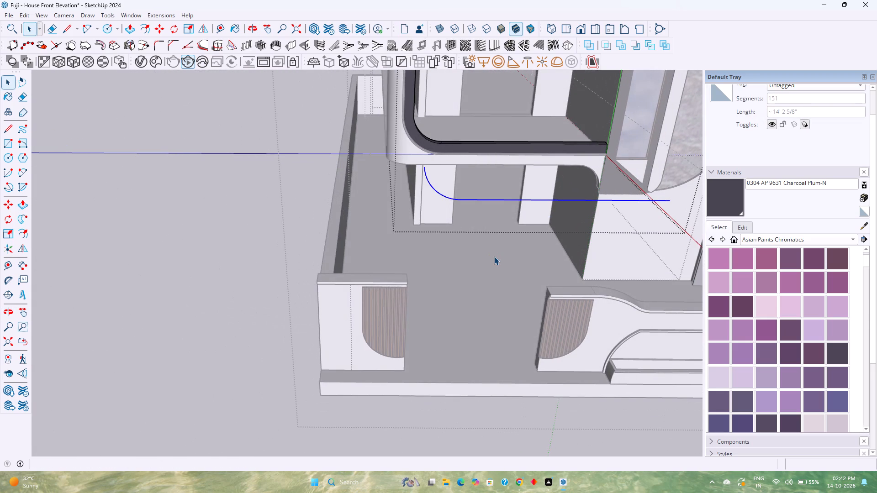
shift+middle_drag(494, 257, 395, 311)
middle_drag(395, 311, 423, 291)
shift+middle_drag(425, 290, 426, 290)
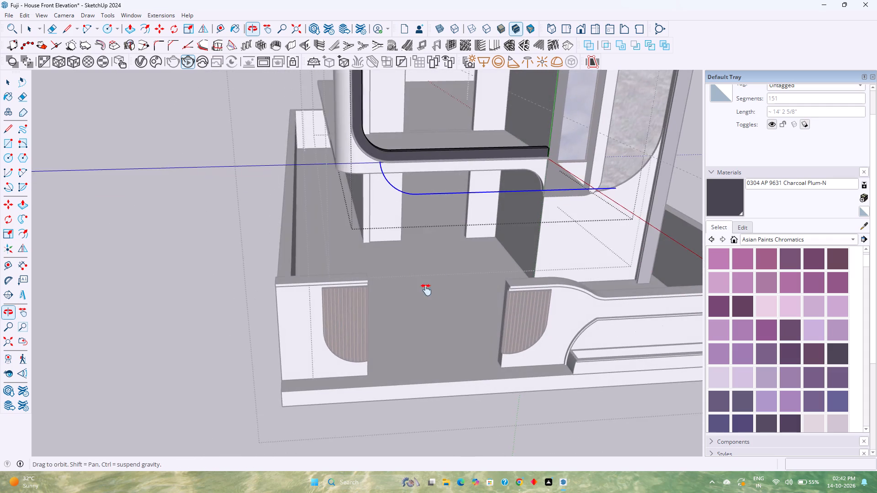
shift+middle_drag(426, 290, 372, 304)
shift+middle_click(371, 304)
shift+middle_click(367, 305)
shift+middle_click(364, 305)
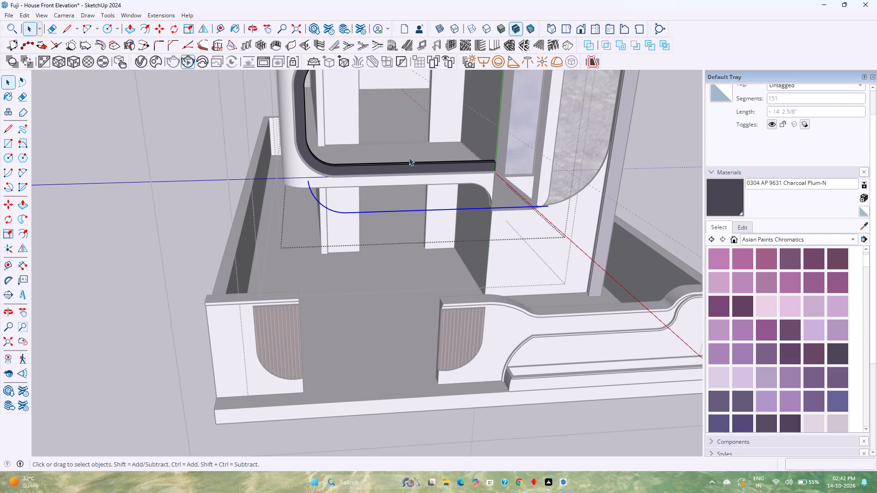
click(75, 28)
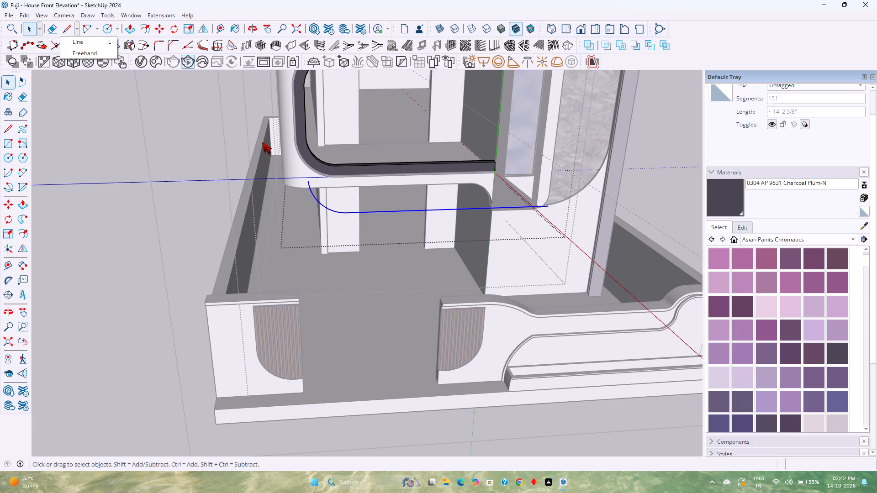
click(84, 42)
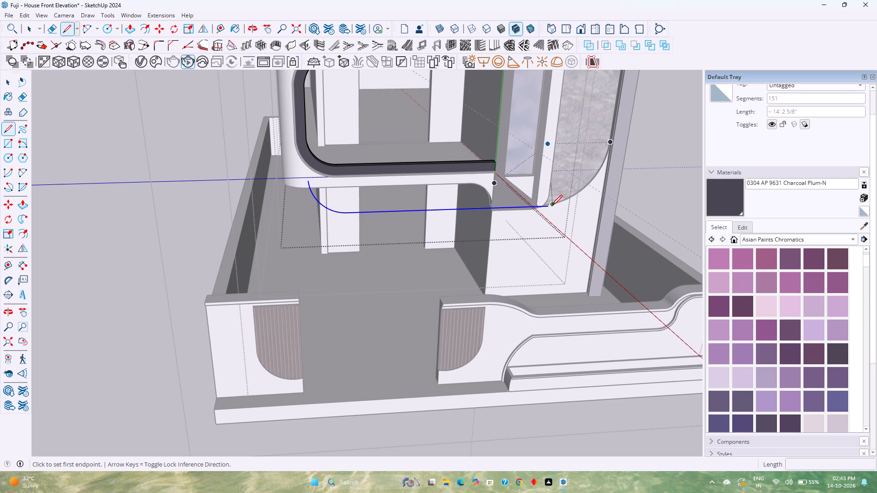
scroll(549, 205, up, 7)
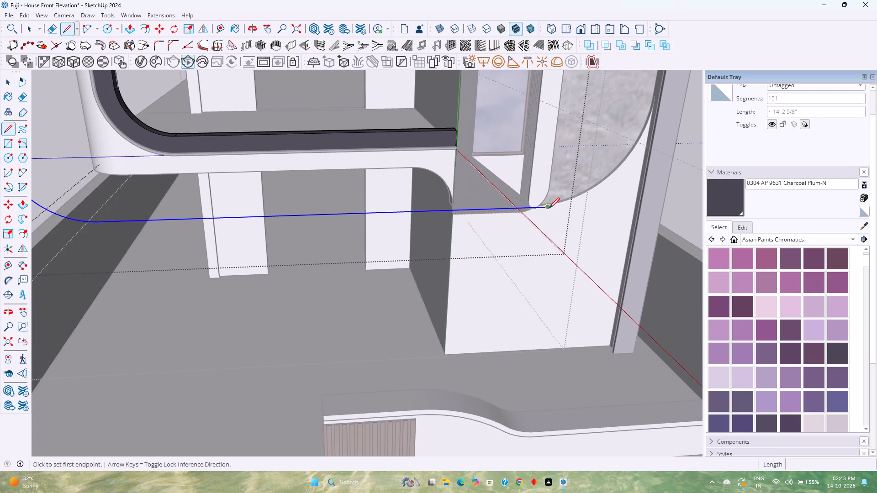
scroll(549, 208, up, 6)
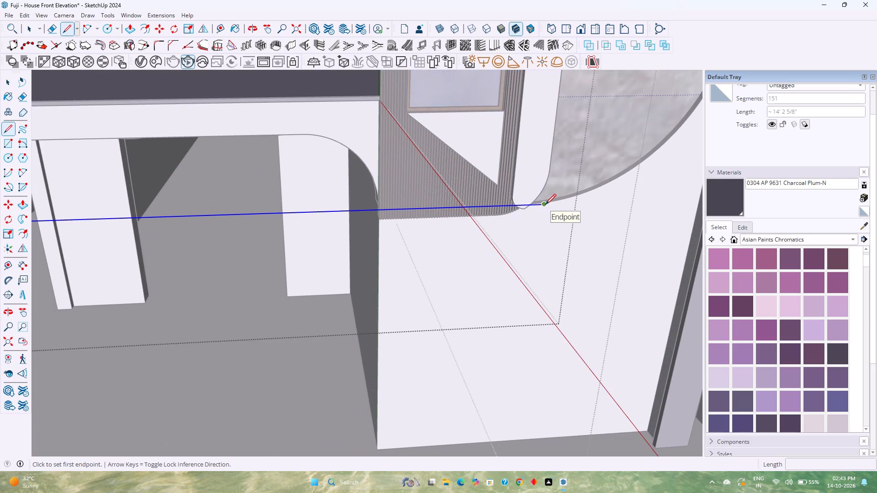
click(545, 205)
scroll(545, 205, down, 16)
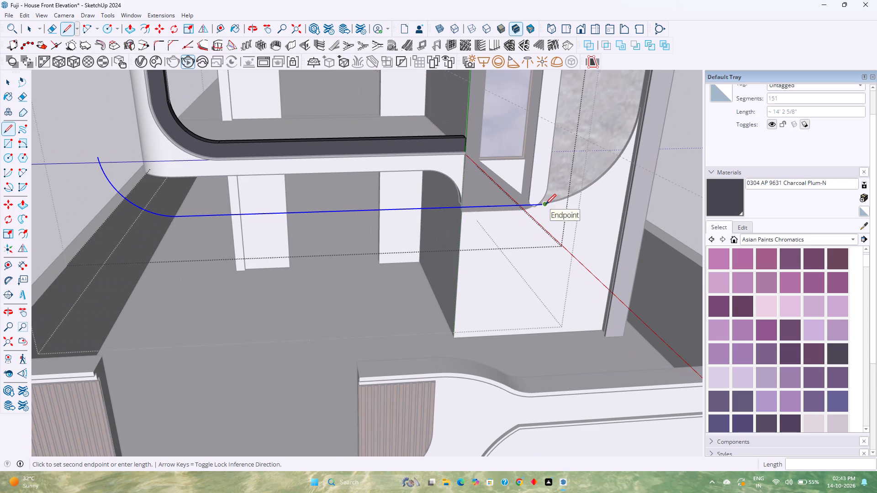
key(Left)
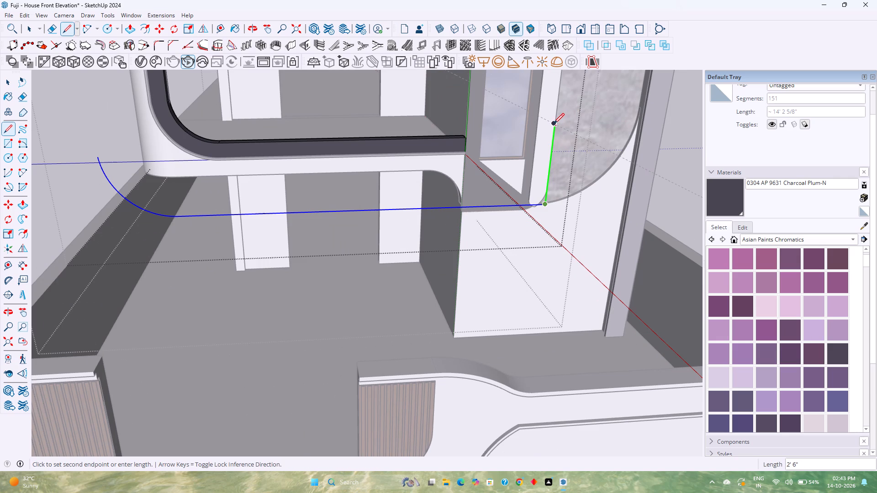
click(554, 124)
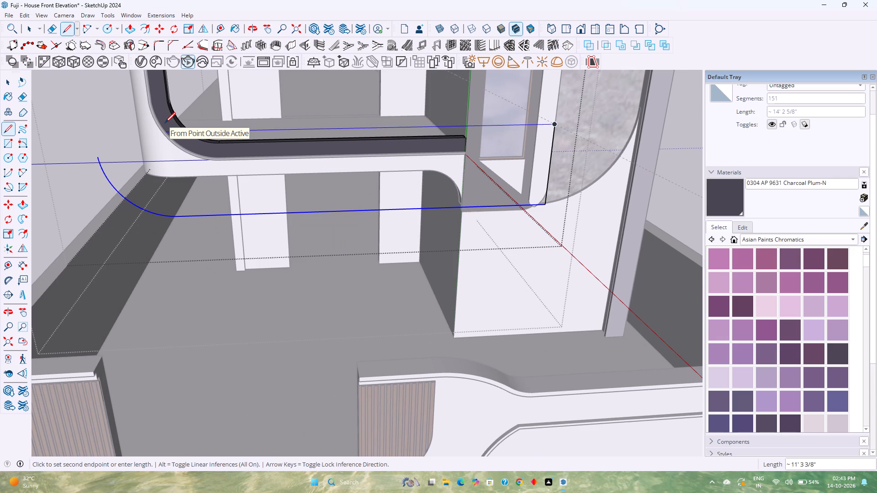
key(Right)
key(Left)
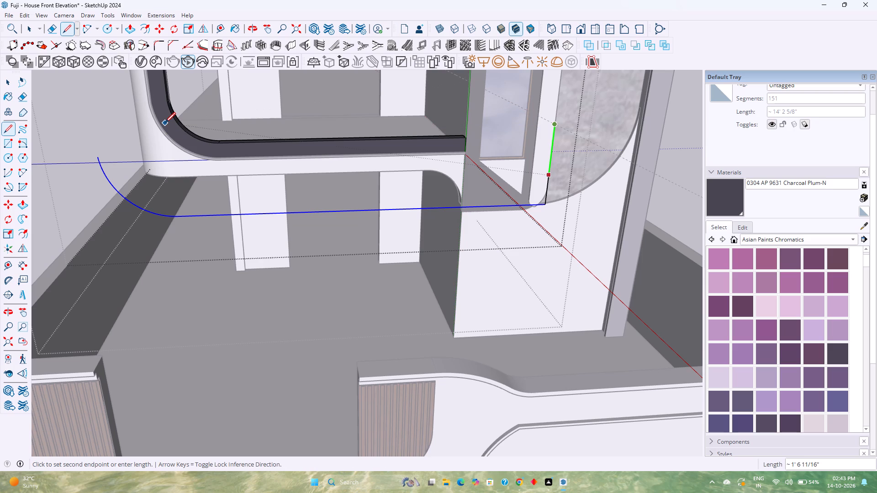
key(Up)
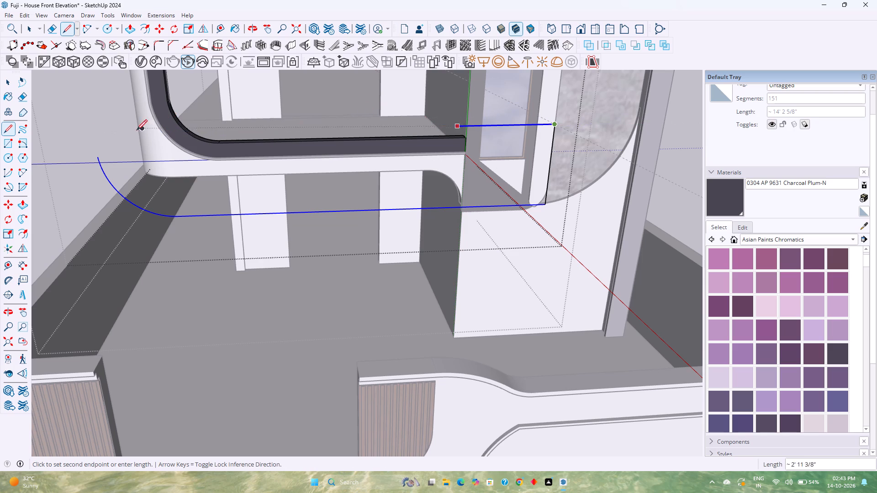
click(98, 156)
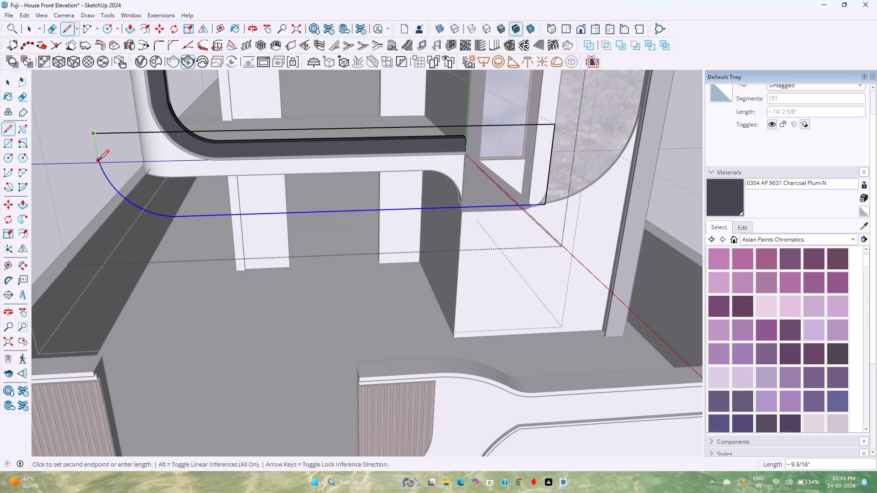
scroll(97, 157, up, 7)
middle_drag(99, 157, 438, 136)
click(84, 309)
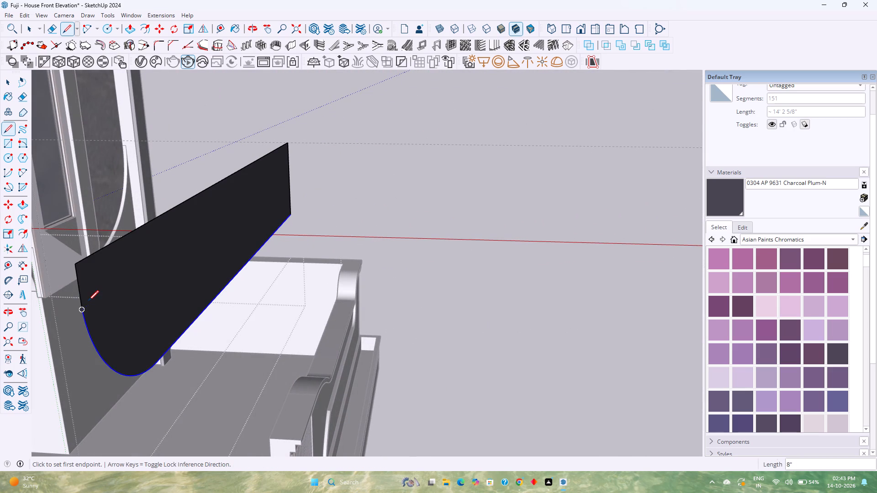
Group the round-cornered charcoal face together with its boundary edges.
key(space)
scroll(114, 274, down, 5)
shift+middle_drag(143, 278, 225, 208)
shift+middle_drag(227, 207, 233, 205)
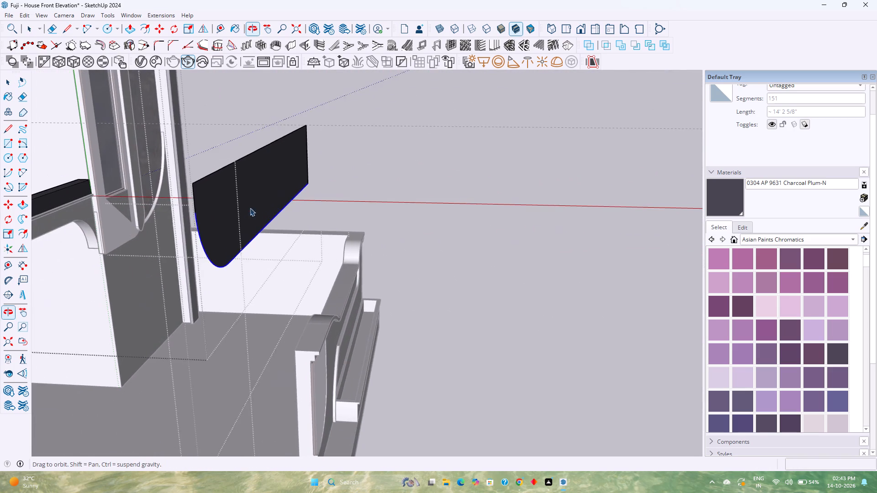
middle_drag(259, 211, 45, 213)
middle_drag(199, 181, 116, 212)
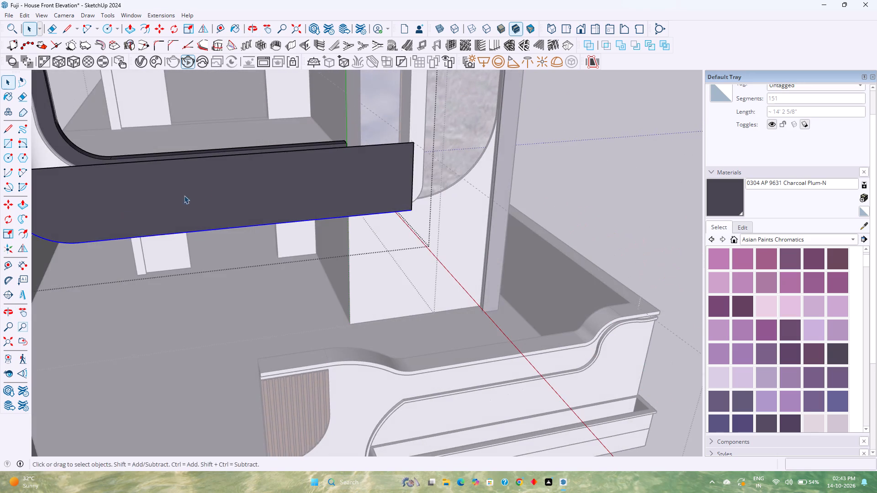
shift+middle_drag(201, 191, 347, 183)
shift+middle_click(347, 183)
double_click(338, 180)
scroll(338, 180, up, 3)
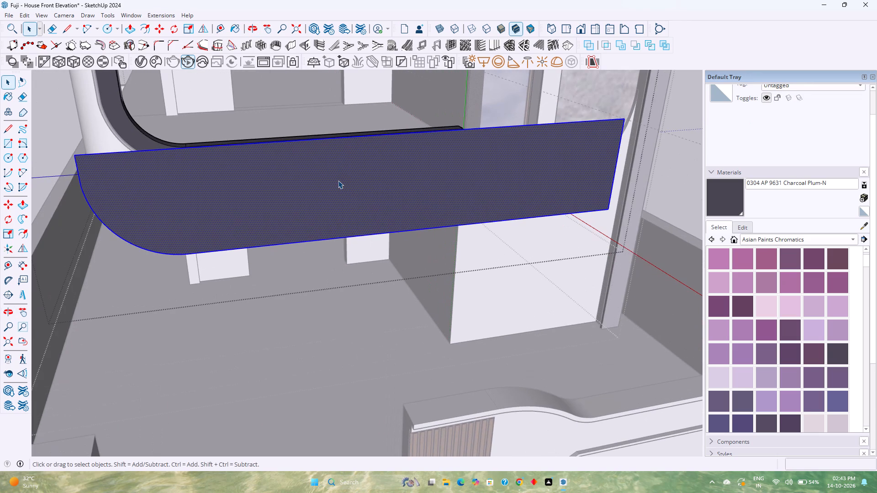
triple_click(338, 180)
right_click(338, 180)
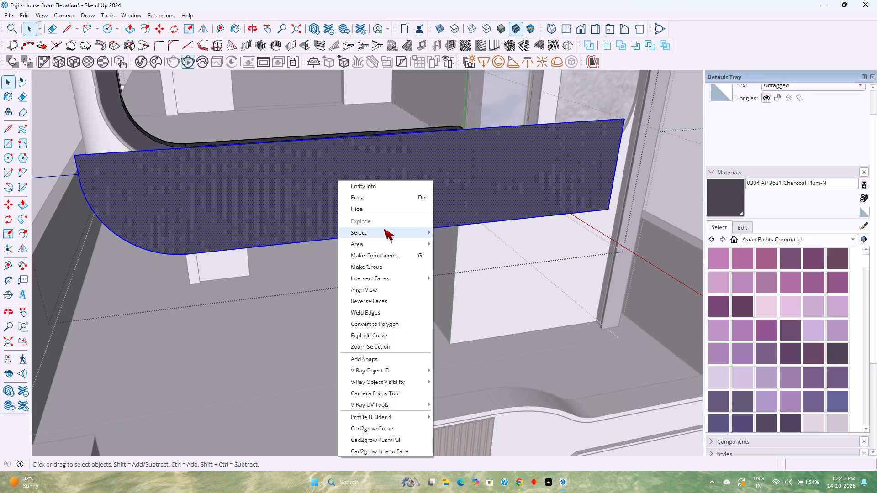
click(366, 264)
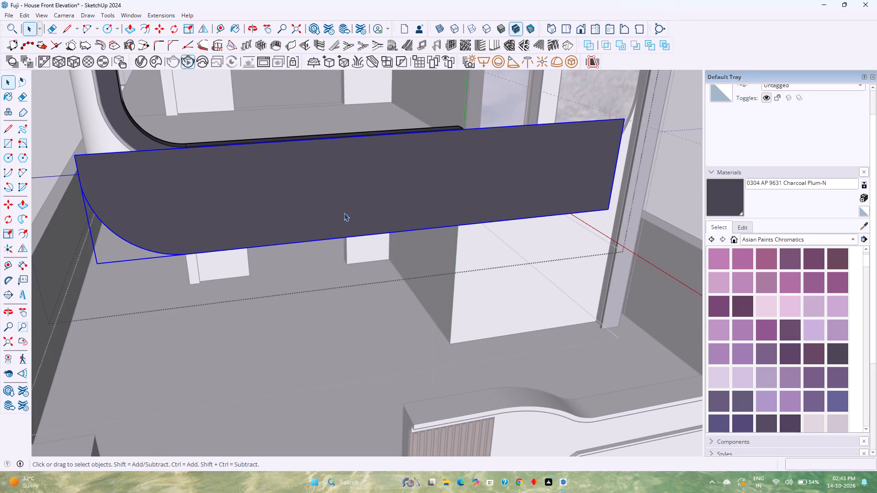
Inside the new group, offset the round-cornered face's outline 1" inward.
double_click(329, 190)
scroll(329, 190, up, 2)
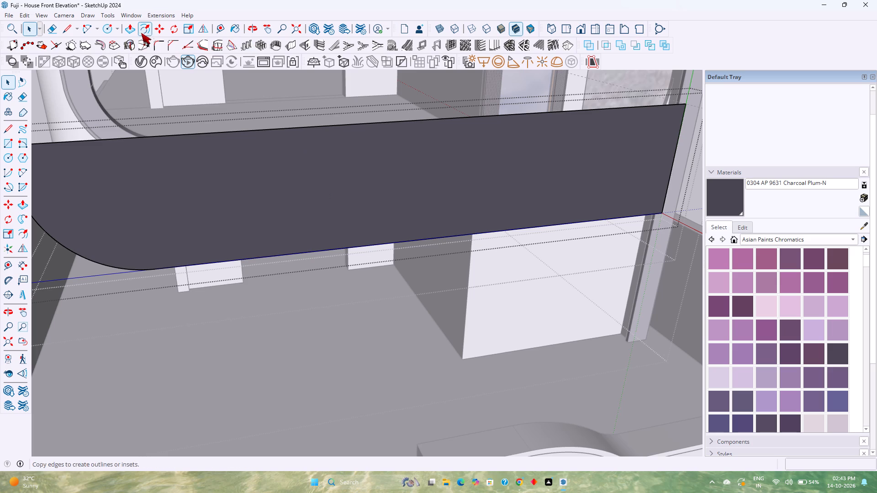
double_click(220, 211)
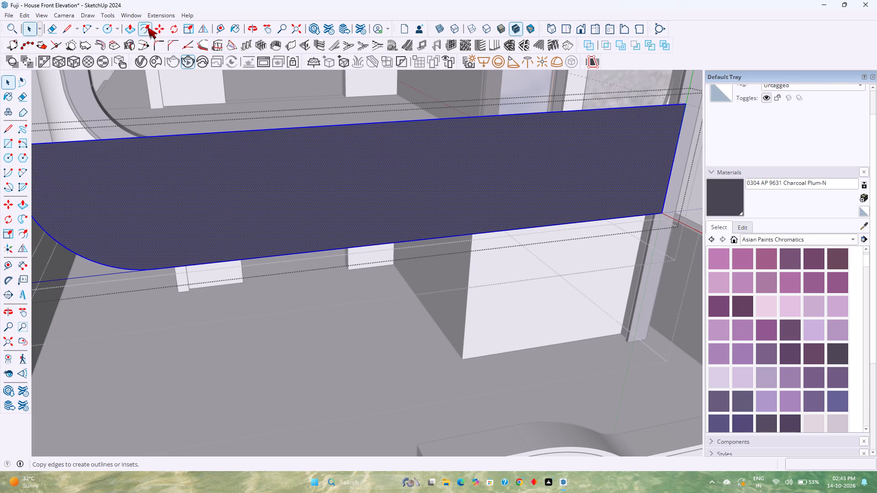
click(145, 25)
click(188, 147)
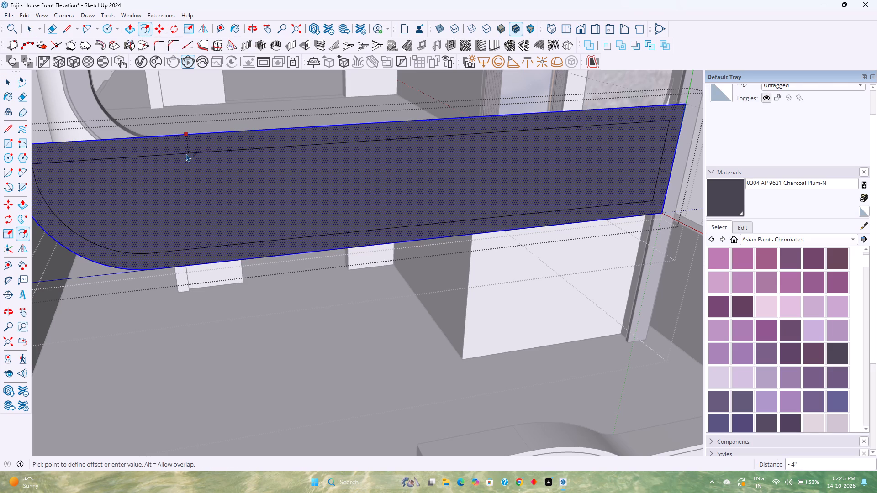
key(1)
key(Return)
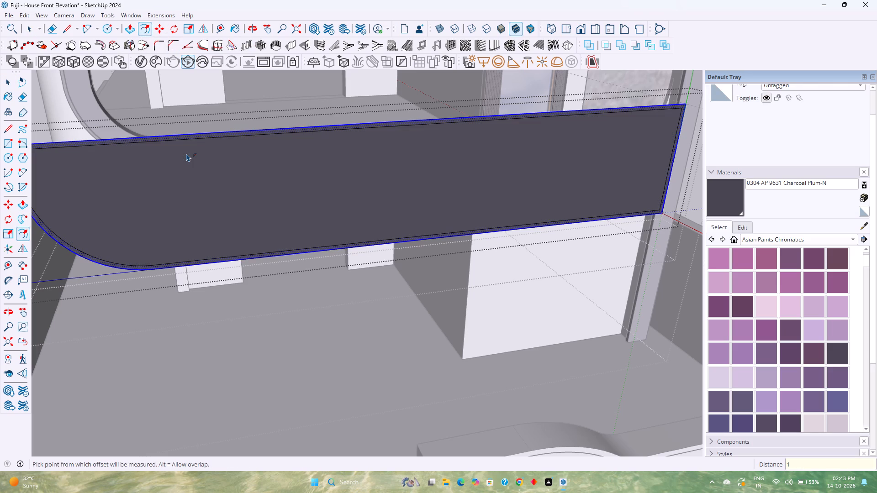
key(space)
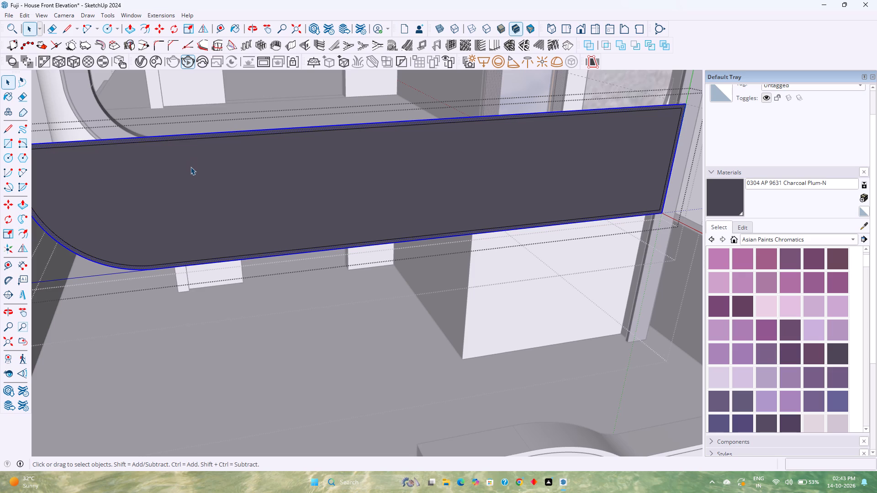
Copy the inset inner face about 3' 7" downward along the green axis, below the original panel.
click(190, 167)
scroll(190, 167, down, 2)
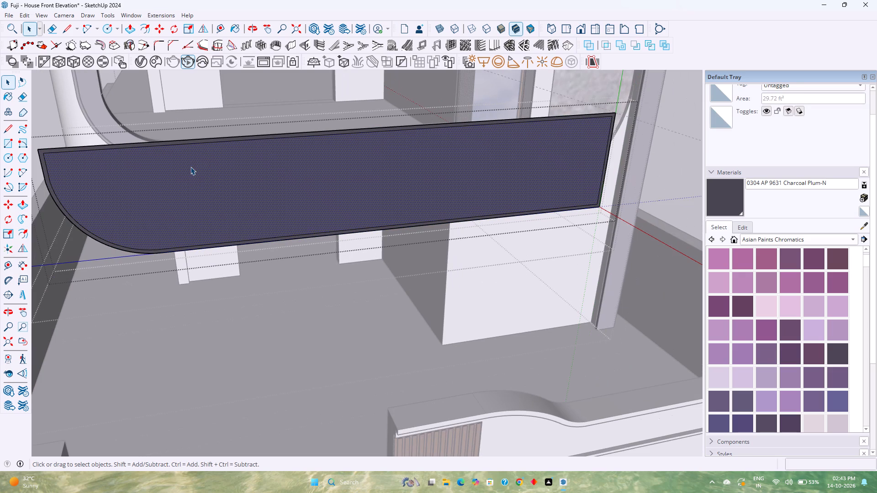
key(m)
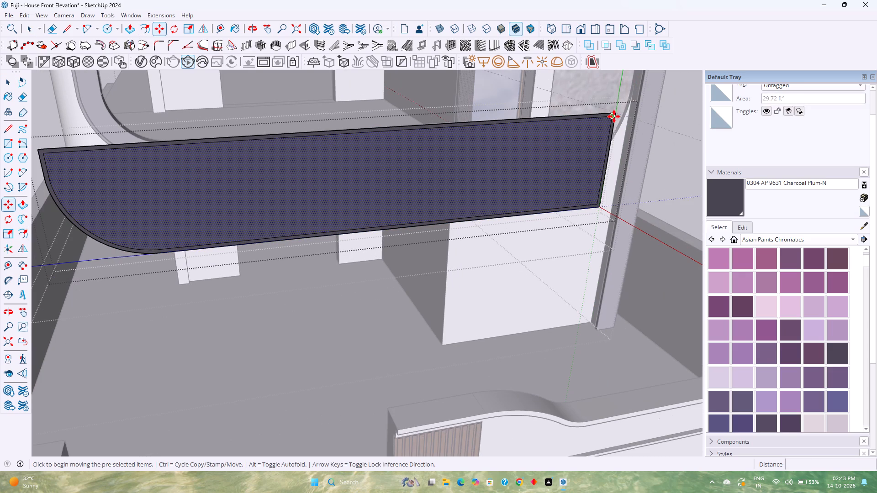
click(612, 116)
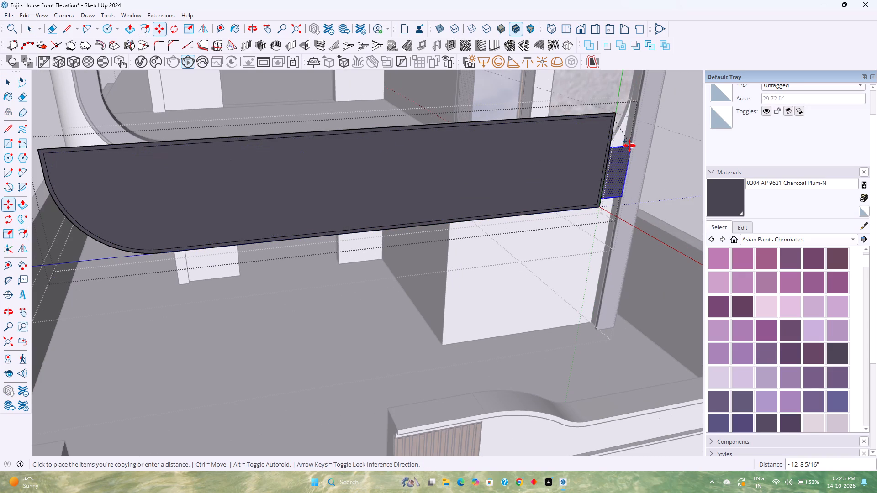
key(Left)
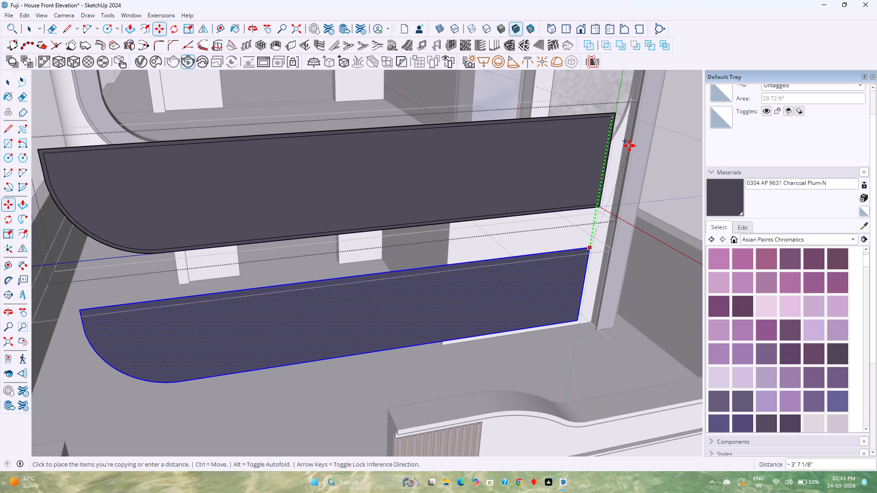
click(629, 146)
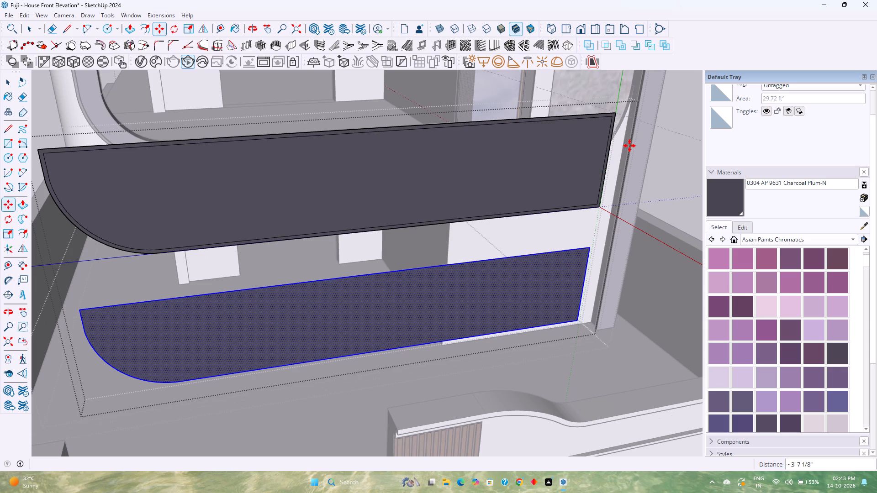
key(space)
Delete only the inner face of the upper panel, keeping its 1" border ring.
double_click(414, 179)
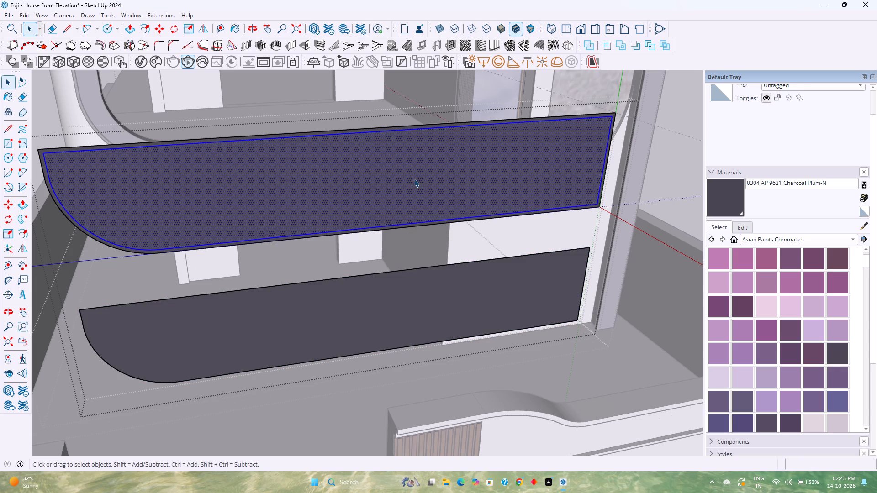
key(Delete)
key(ctrl+z)
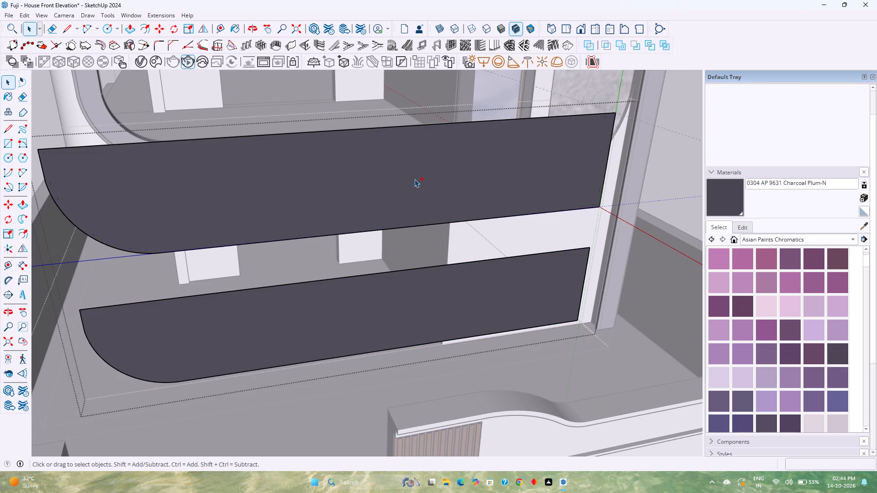
click(414, 179)
key(Delete)
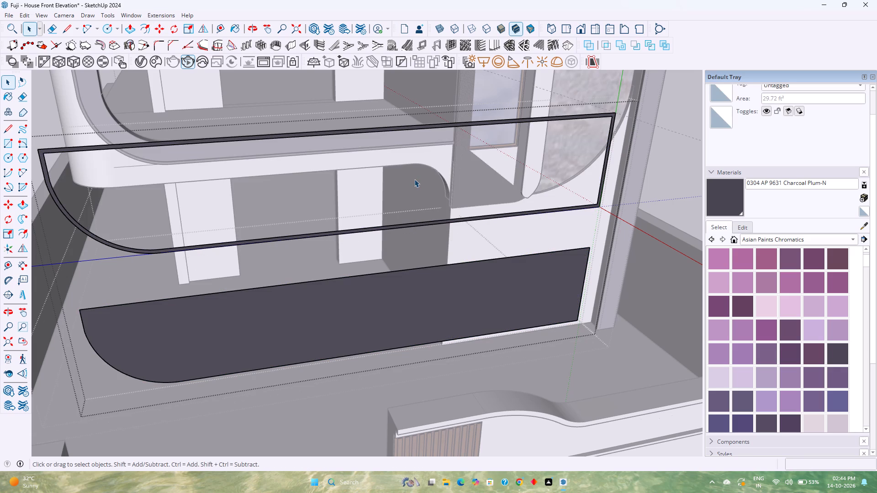
Push/Pull the thin border ring 3" to make it a solid frame.
scroll(213, 143, up, 1)
middle_drag(216, 142, 365, 119)
scroll(367, 119, down, 3)
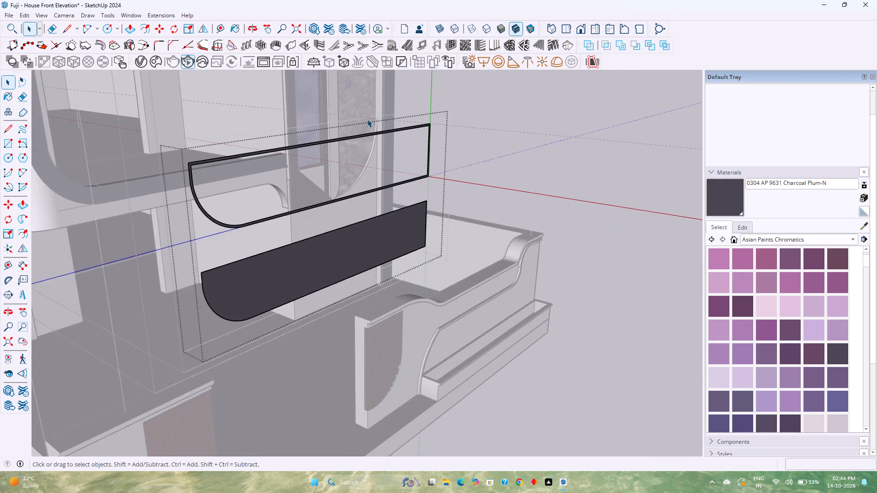
scroll(192, 160, up, 6)
double_click(195, 191)
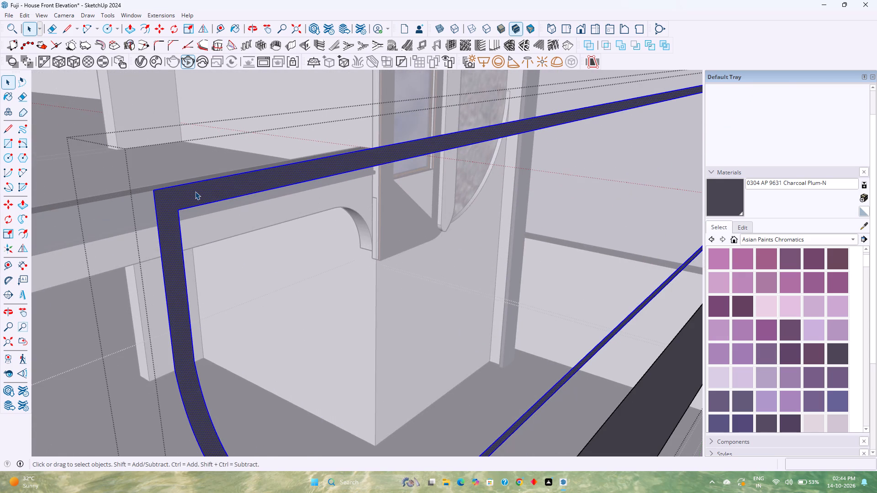
key(p)
click(195, 193)
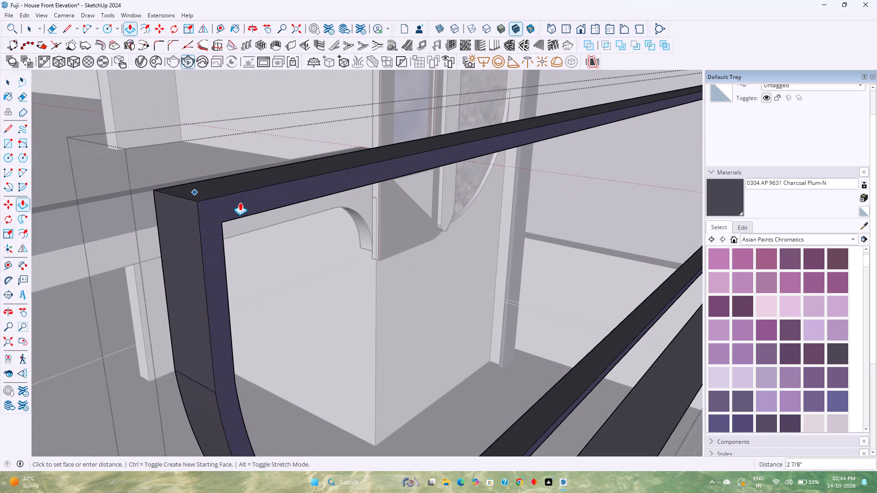
scroll(240, 202, down, 5)
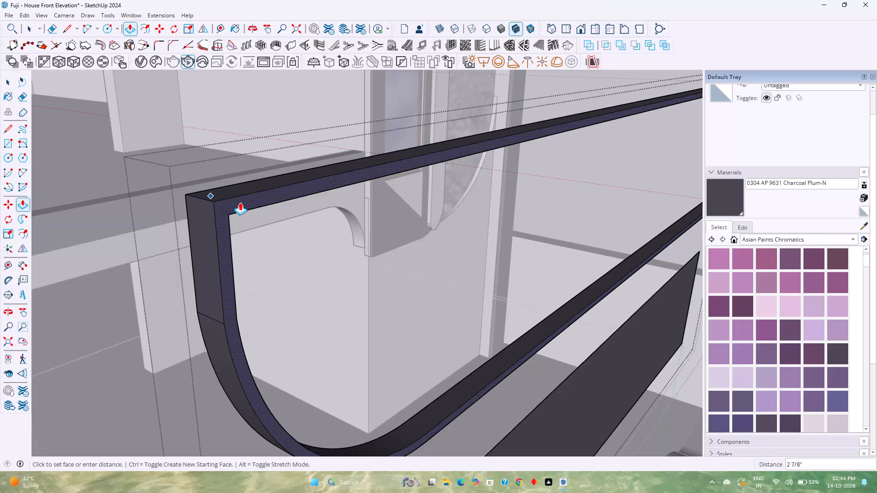
key(3)
key(Return)
scroll(240, 202, down, 7)
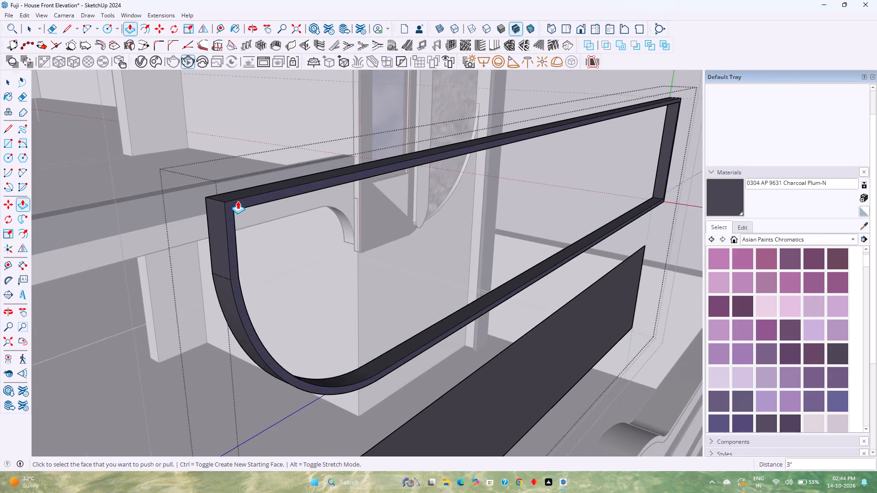
scroll(238, 201, down, 3)
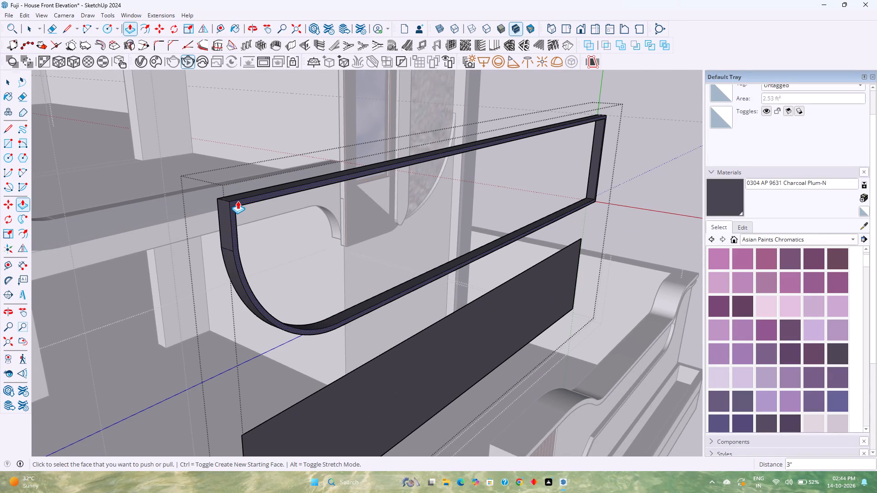
scroll(238, 201, down, 4)
key(space)
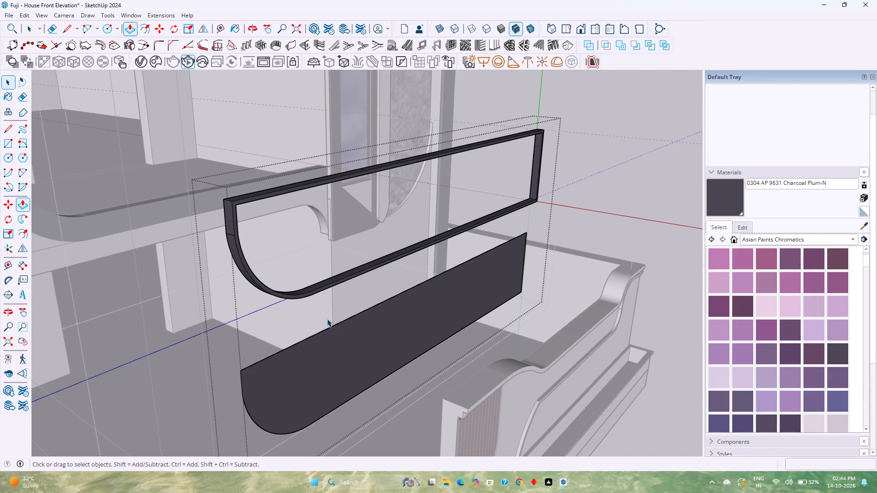
Group the copied round-cornered face below the frame together with its edges.
double_click(343, 346)
right_click(343, 346)
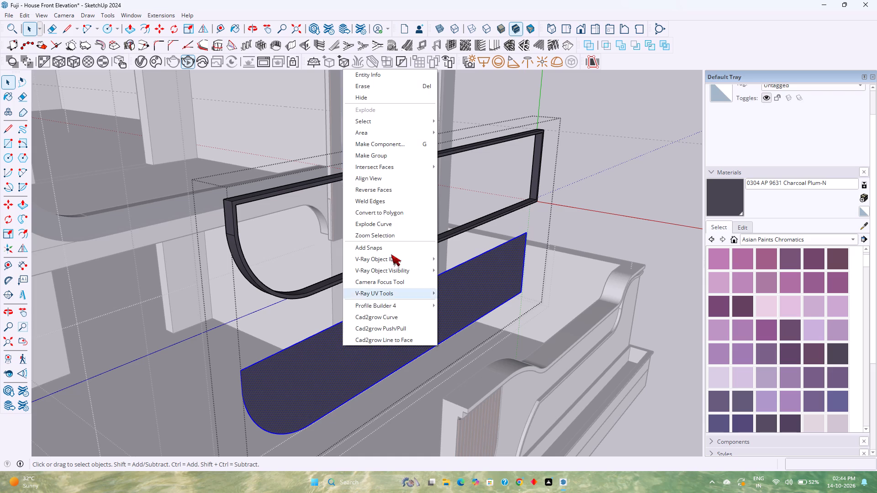
click(395, 151)
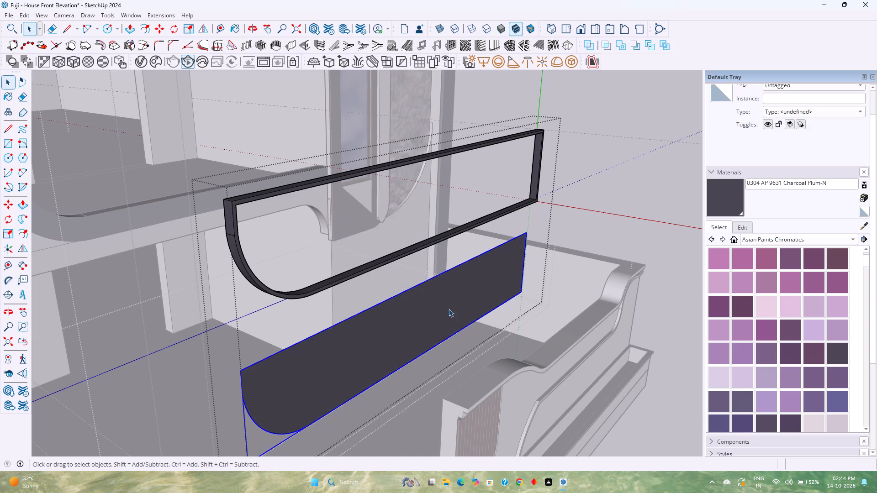
Examine dark purple and grey shades in the Asian Paints Chromatics collection for the grouped panel, including Lilac Dusk, Aurora Purple and True Indigo.
middle_drag(448, 309, 377, 266)
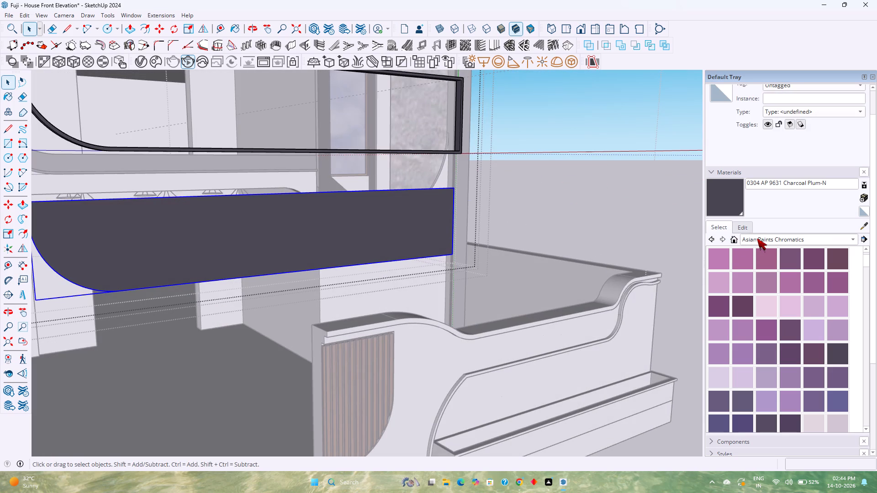
click(739, 404)
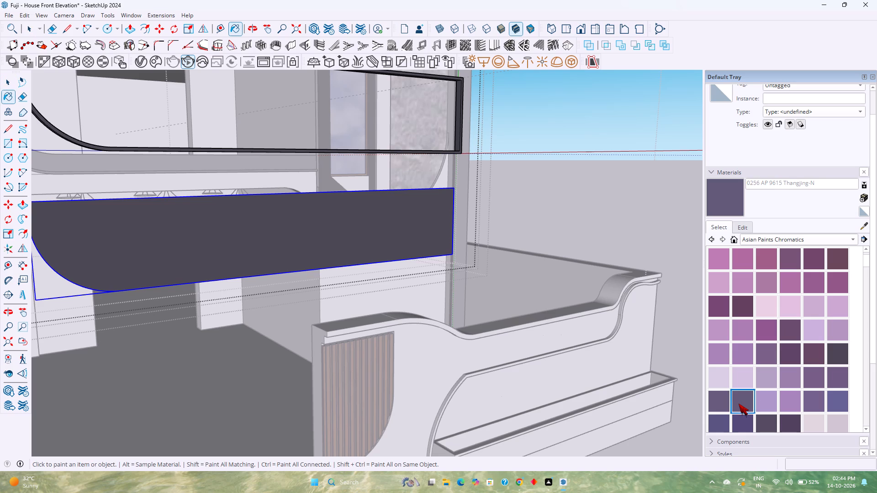
scroll(765, 404, down, 2)
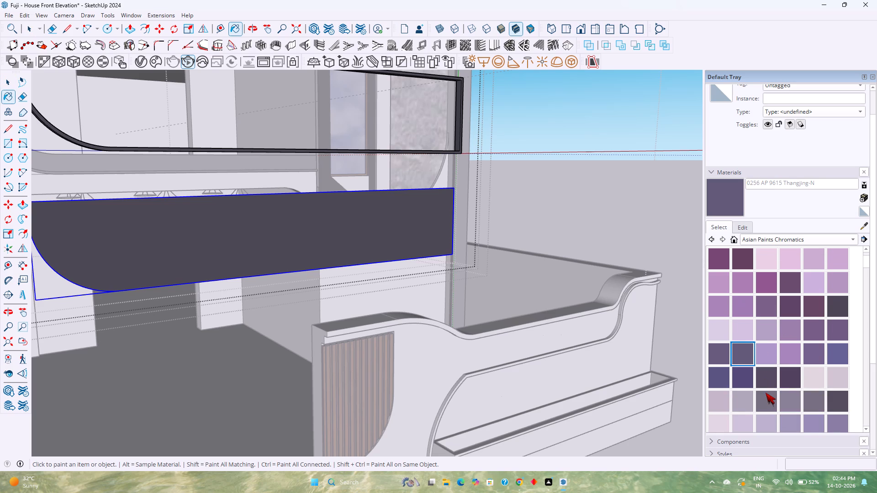
click(767, 398)
scroll(767, 398, down, 3)
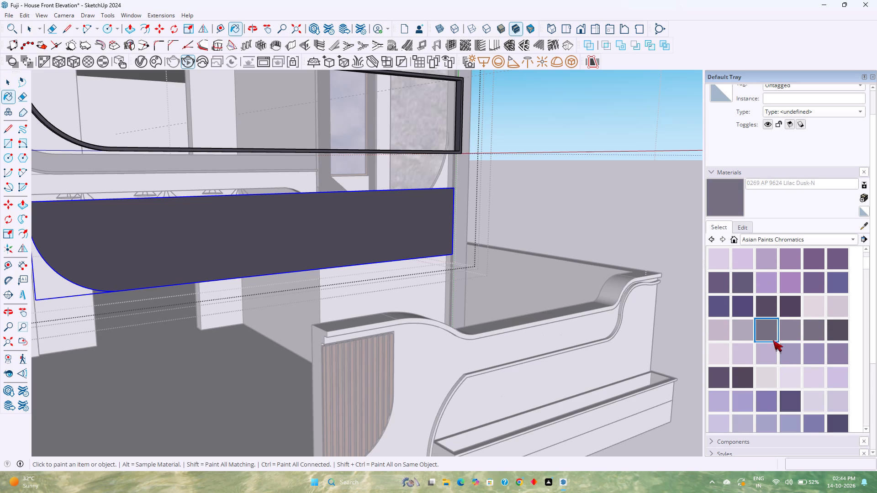
click(772, 330)
click(768, 311)
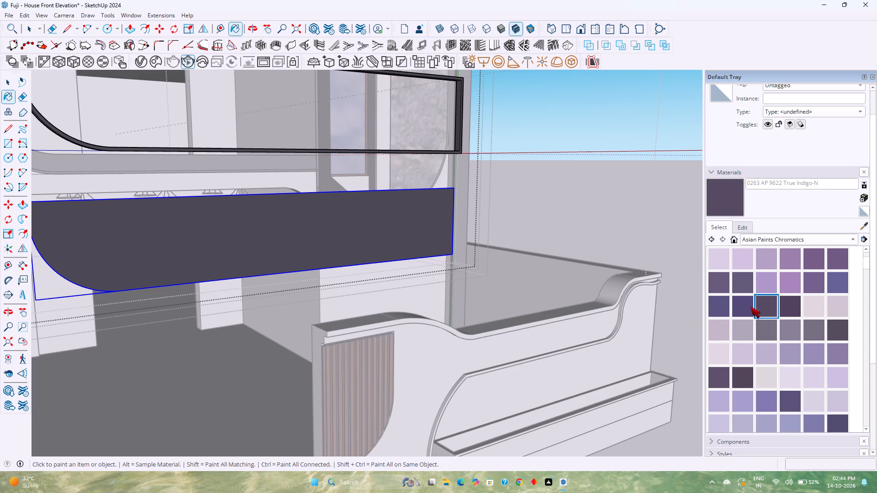
click(740, 304)
scroll(740, 304, up, 6)
scroll(740, 304, down, 4)
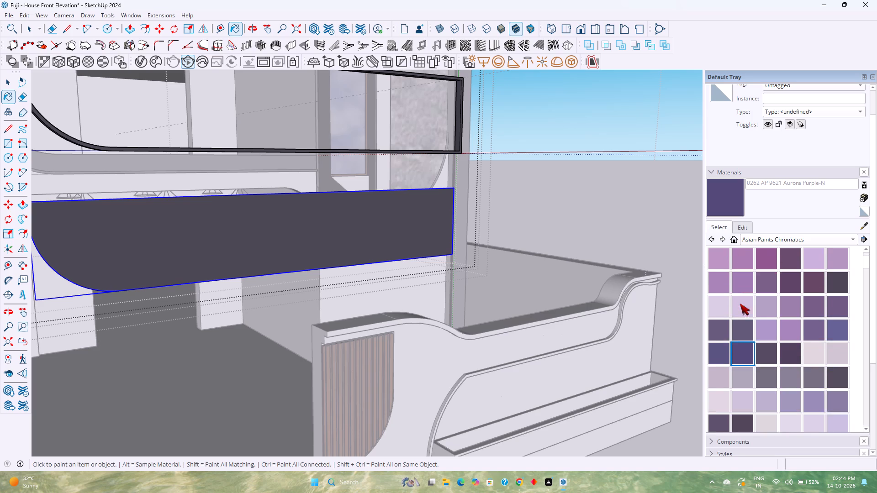
scroll(740, 304, down, 1)
click(769, 330)
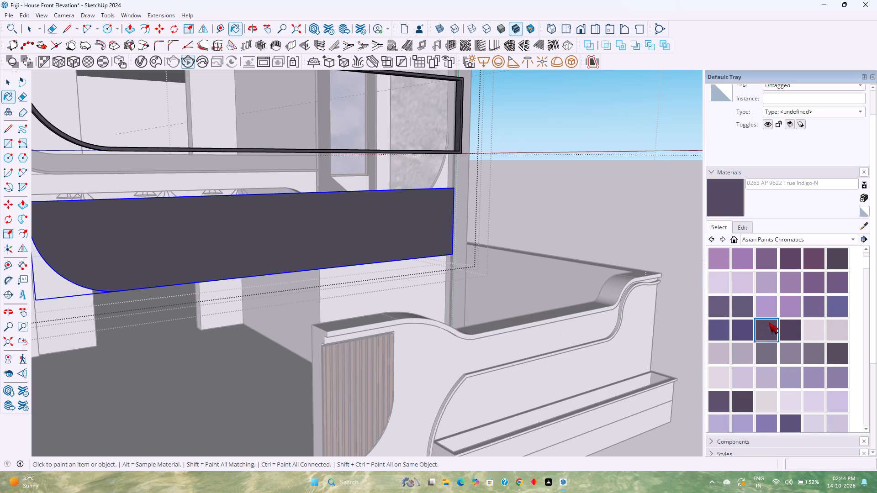
Paint the grouped lower panel with the Translucent Glass Tinted material from the Glass and Mirrors collection.
click(755, 240)
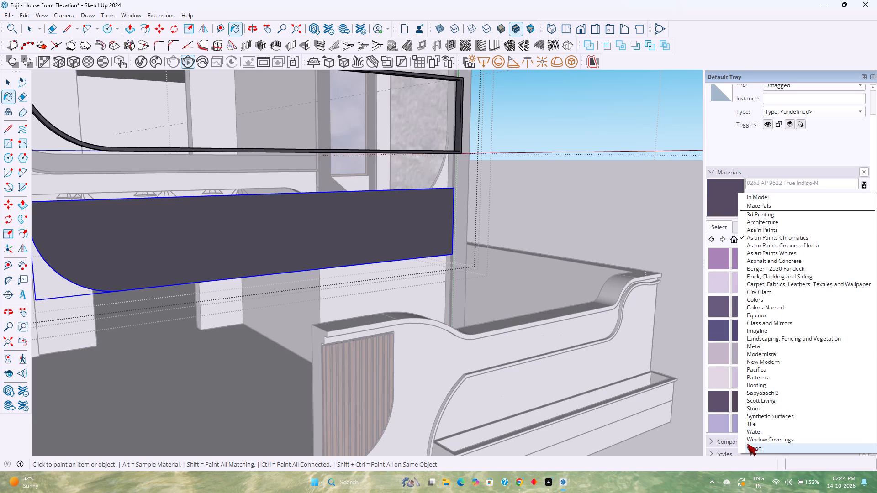
click(760, 322)
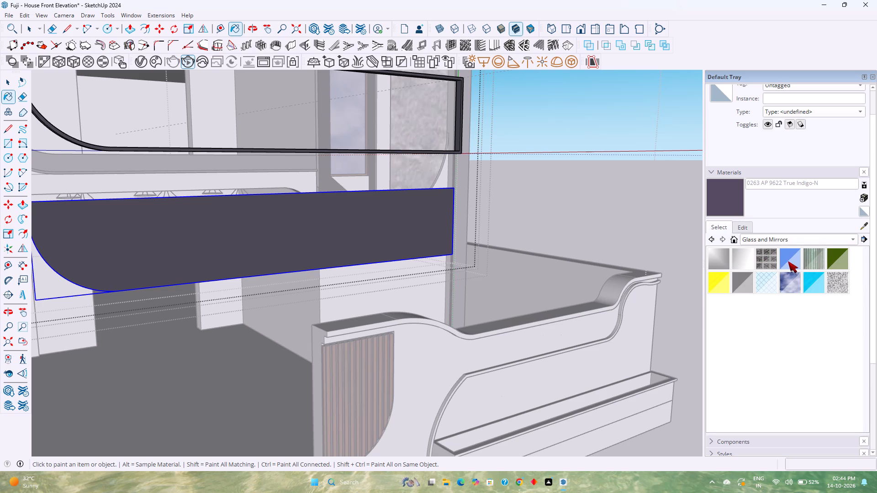
click(814, 278)
click(311, 237)
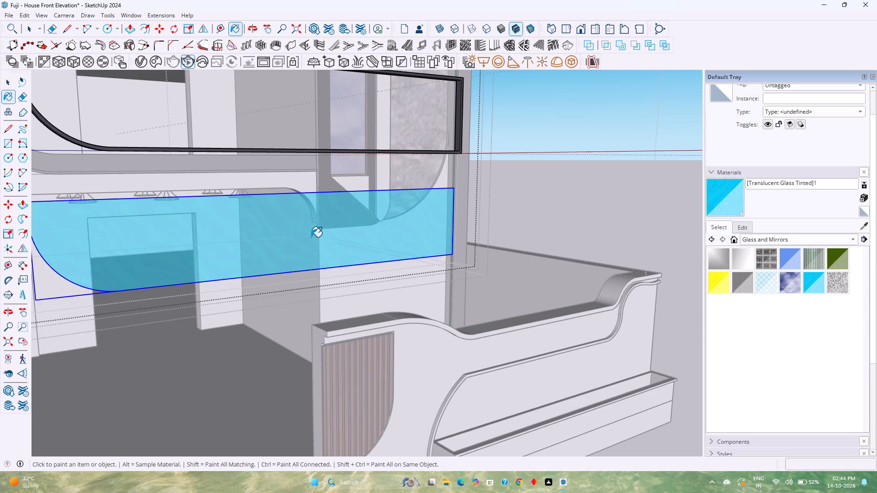
Lighten the tinted glass material's colour by setting its HLS lightness to 84.
click(740, 229)
drag(759, 311, 766, 311)
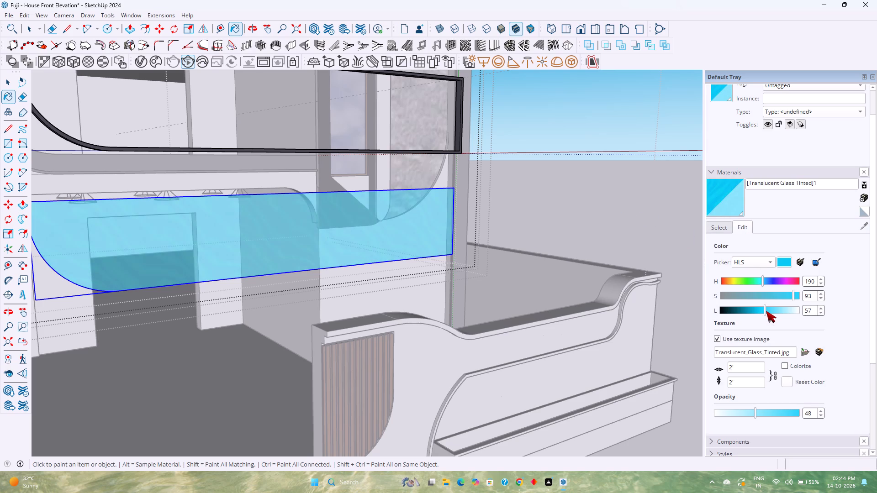
drag(766, 311, 781, 311)
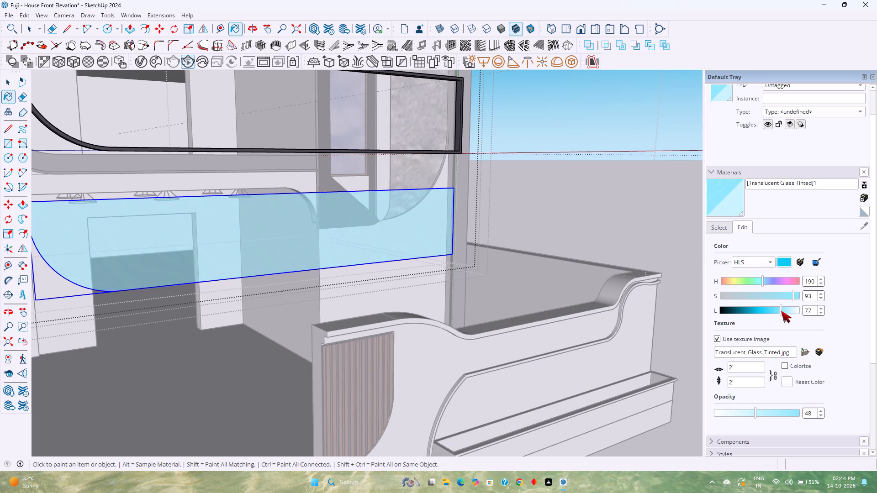
drag(781, 311, 788, 309)
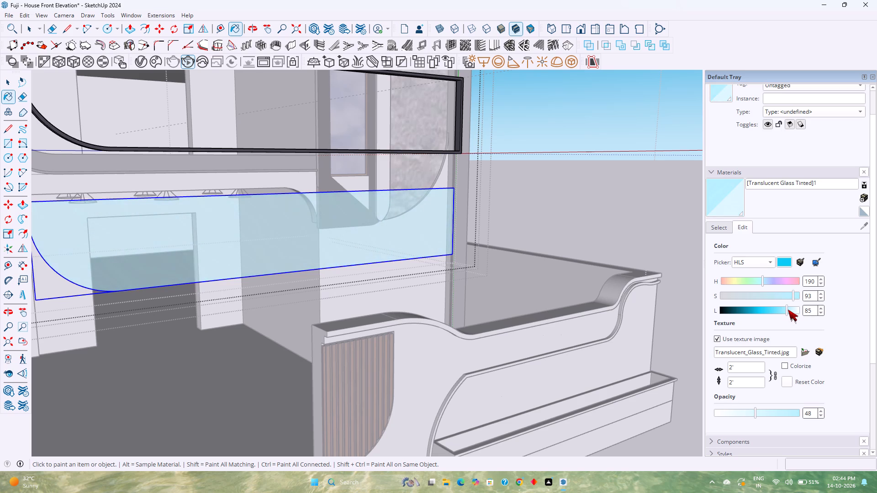
drag(788, 309, 792, 309)
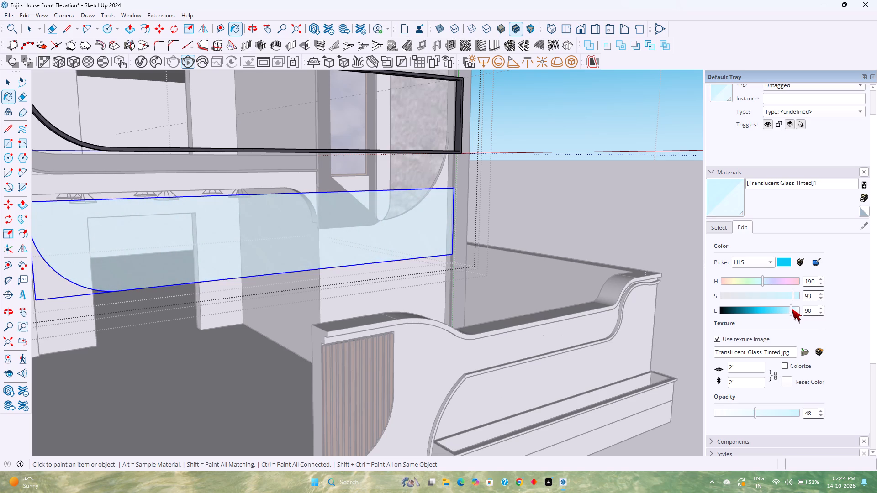
drag(792, 309, 787, 309)
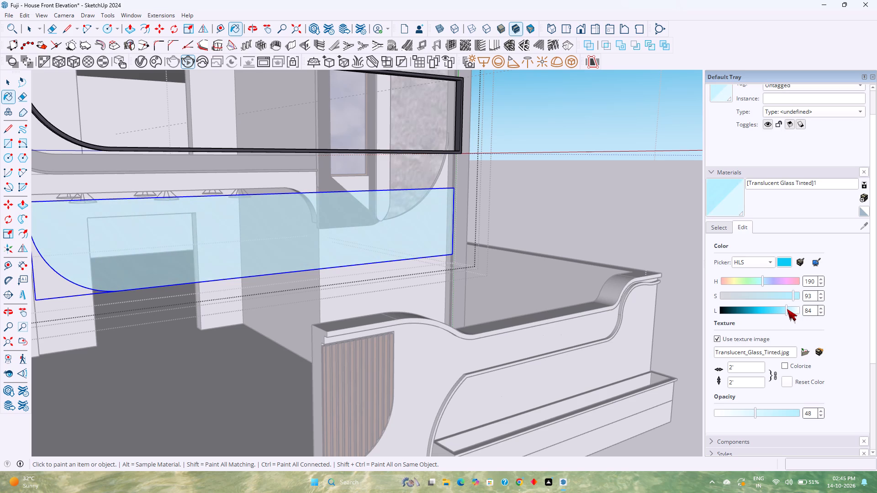
key(space)
Open the glass panel's group for editing and Push/Pull its face 10 mm.
middle_drag(361, 262, 375, 265)
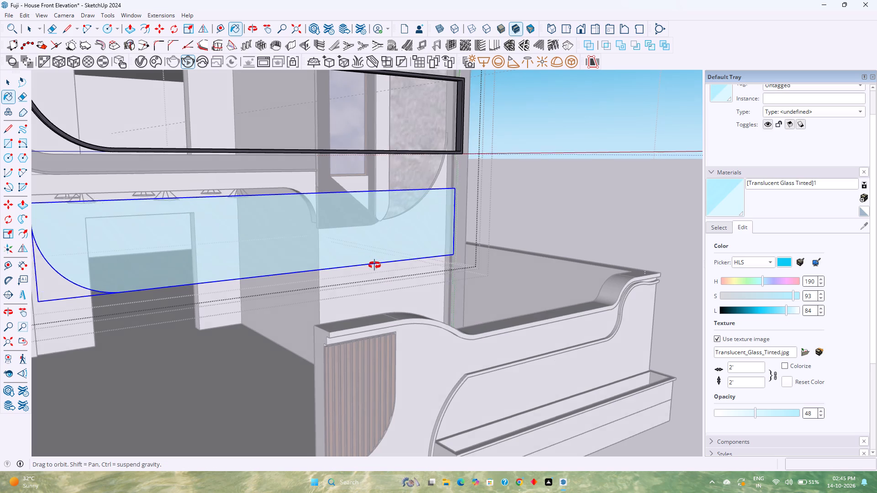
middle_drag(375, 265, 416, 299)
click(379, 279)
key(space)
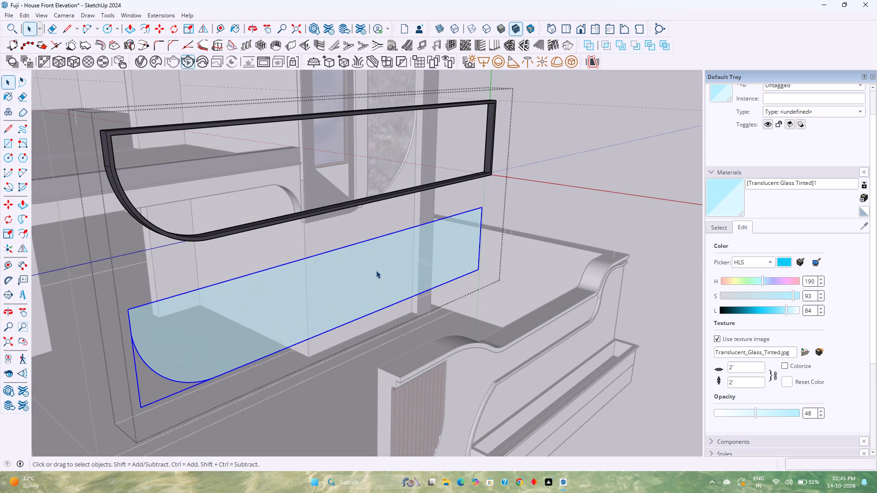
key(p)
click(371, 270)
key(Escape)
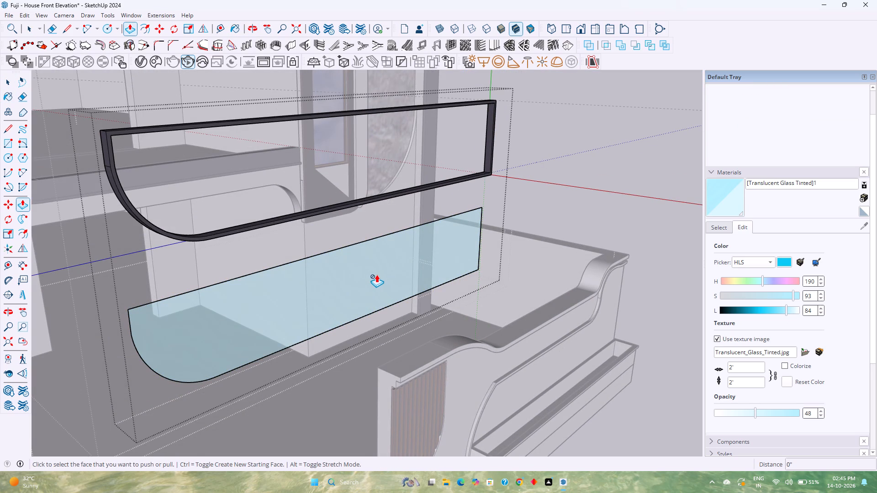
key(space)
double_click(376, 274)
scroll(376, 274, up, 3)
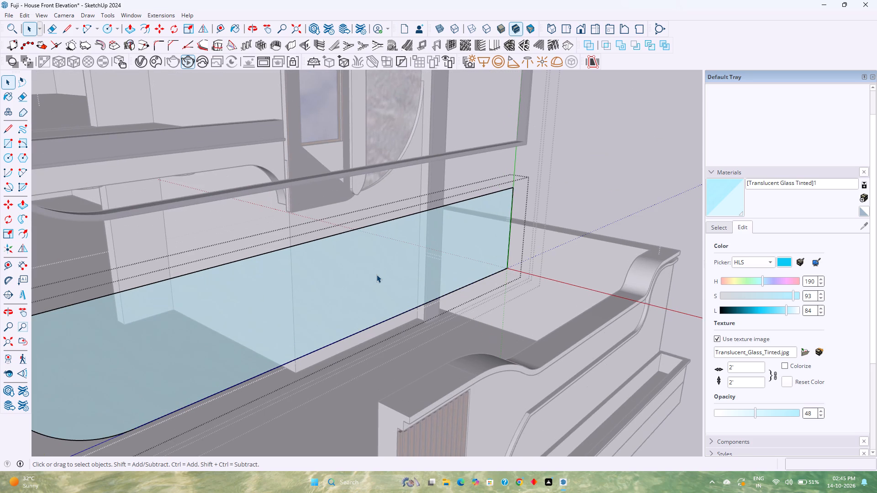
key(p)
click(368, 296)
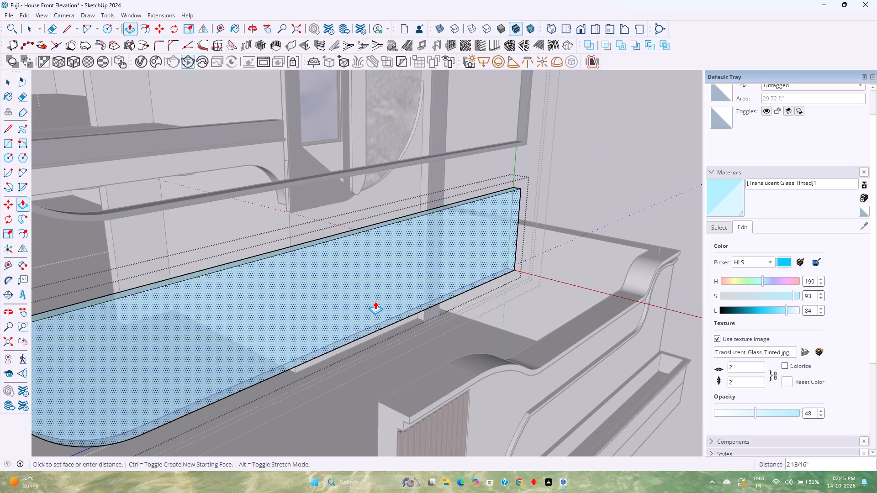
text(10mm)
key(Return)
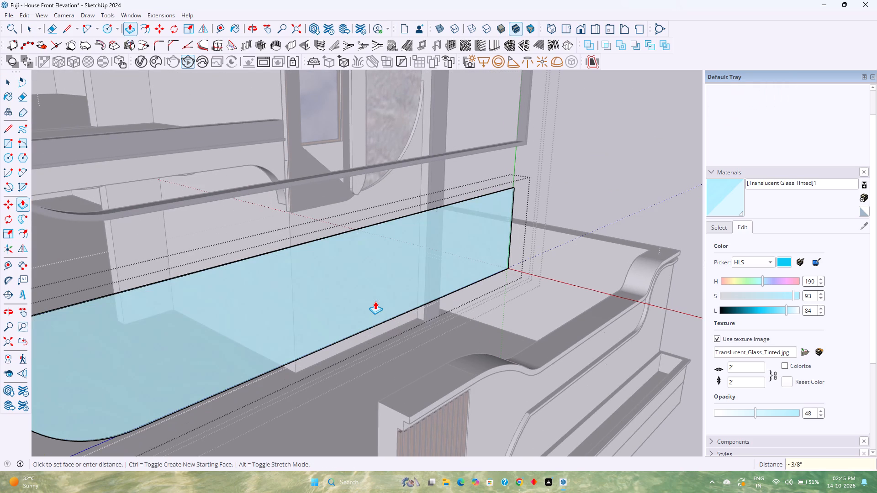
Change the glass panel's Push/Pull distance to 16 mm and leave its group.
text(15)
text(mm)
key(BackSpace)
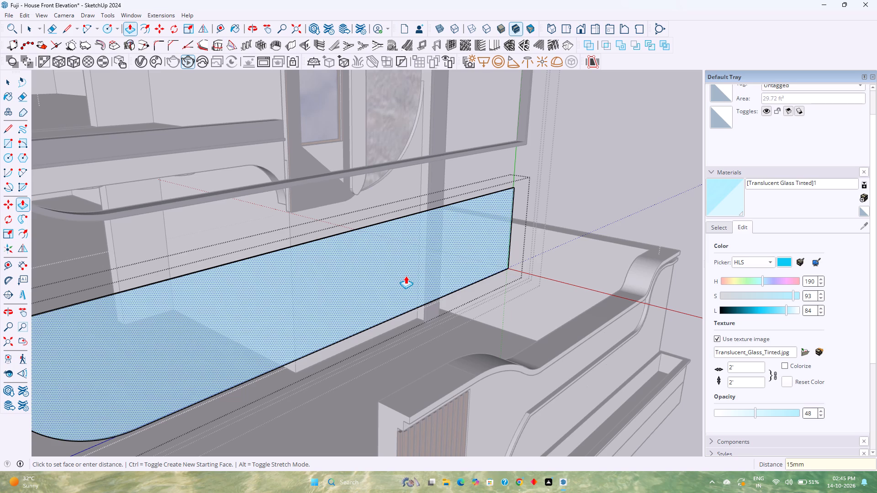
key(BackSpace)
key(BackSpace)
key(6)
text(mm)
key(Return)
key(space)
scroll(428, 240, up, 2)
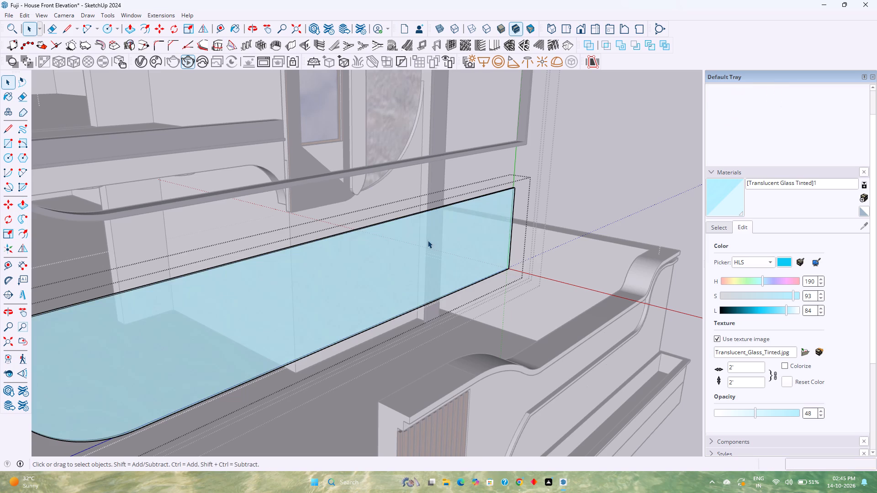
scroll(428, 240, up, 2)
middle_drag(430, 242, 448, 271)
middle_click(449, 273)
middle_drag(449, 275, 453, 284)
scroll(454, 289, down, 1)
scroll(444, 230, up, 5)
middle_click(444, 230)
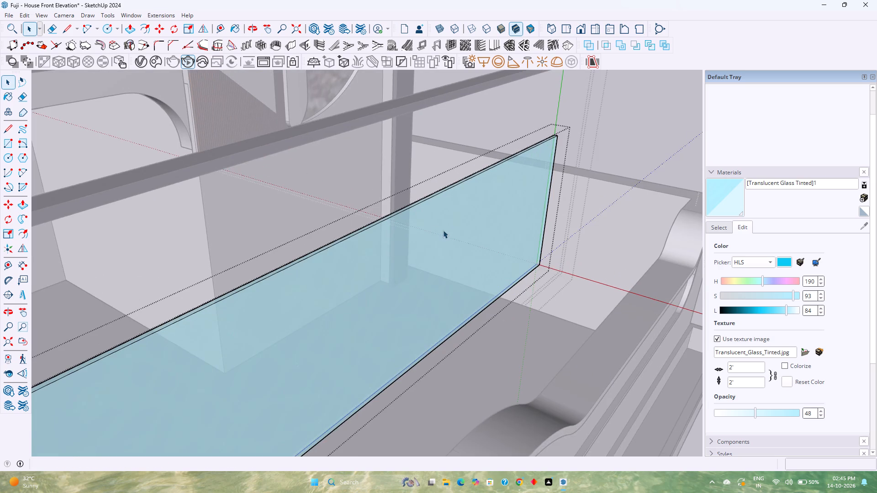
middle_drag(440, 233, 390, 281)
middle_click(386, 283)
middle_click(386, 283)
scroll(380, 280, down, 10)
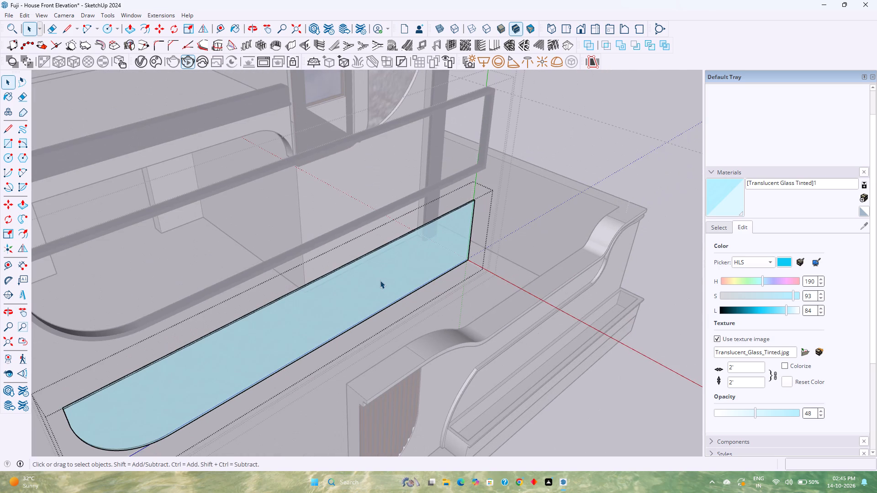
key(Escape)
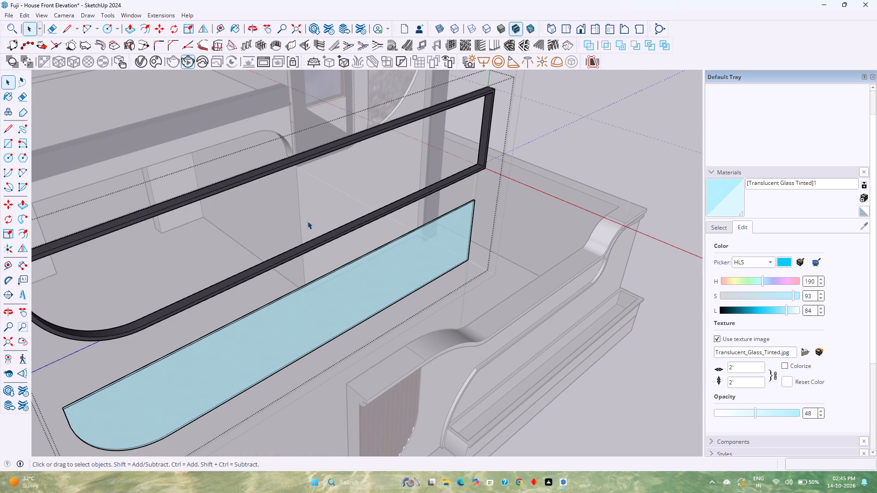
Draw a closed 3.5" by 1" rectangular profile from lines, just beside the upper corner of the dark frame's rounded end.
shift+middle_click(310, 221)
shift+middle_drag(311, 222, 396, 253)
shift+middle_click(411, 253)
shift+middle_click(415, 253)
shift+middle_click(415, 253)
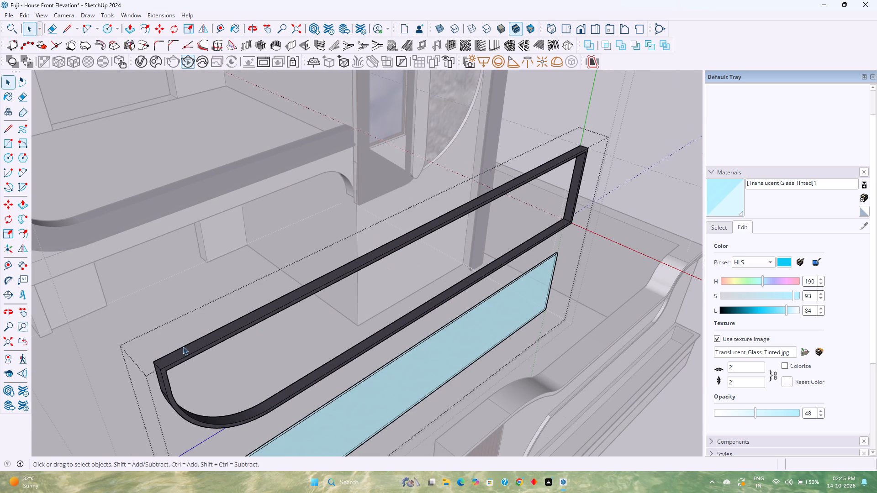
click(189, 355)
middle_drag(126, 390, 126, 390)
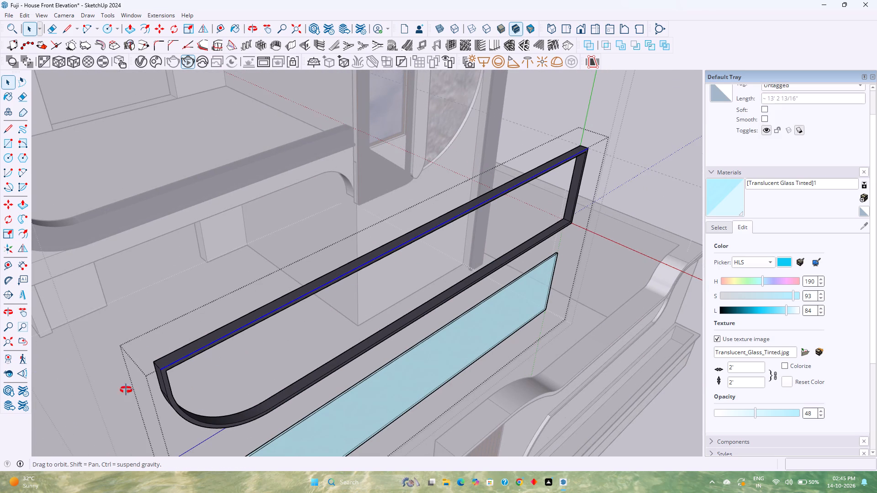
middle_drag(126, 390, 197, 348)
shift+middle_drag(274, 325, 197, 381)
shift+middle_click(197, 381)
scroll(221, 324, up, 2)
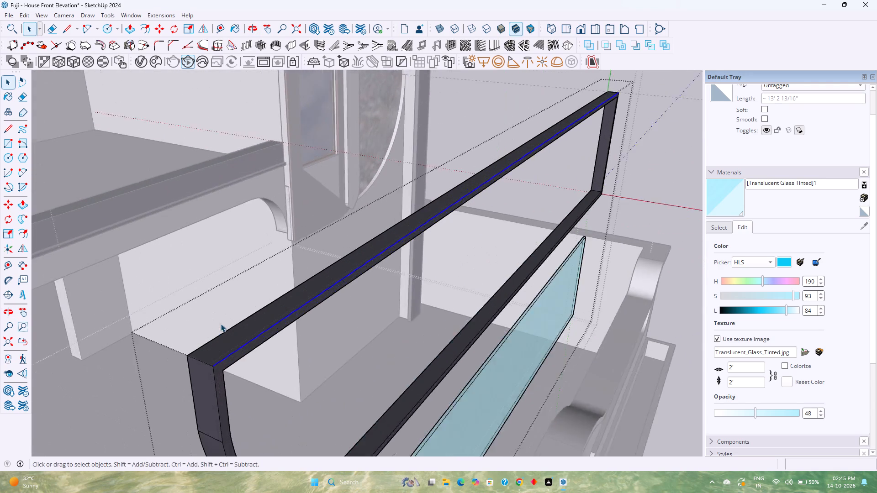
scroll(221, 324, up, 1)
middle_drag(221, 324, 244, 305)
middle_click(245, 305)
scroll(258, 308, down, 3)
shift+middle_drag(268, 304, 227, 327)
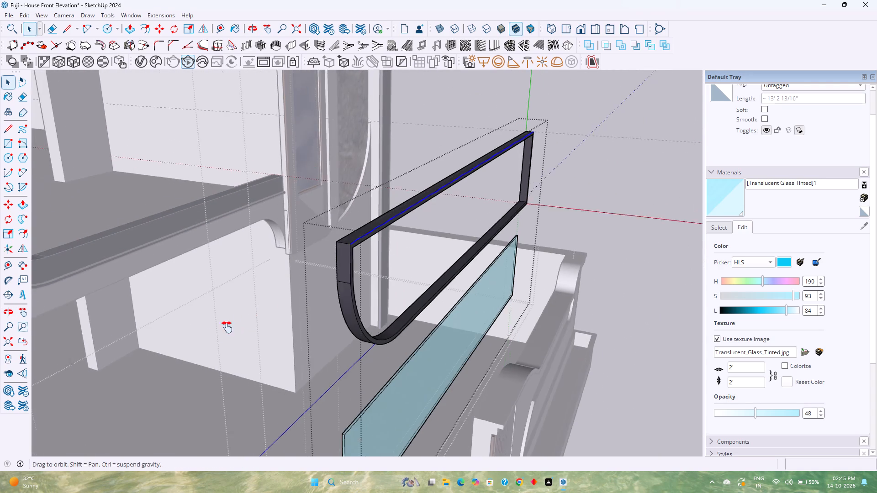
shift+middle_drag(227, 327, 216, 334)
middle_drag(216, 334, 318, 303)
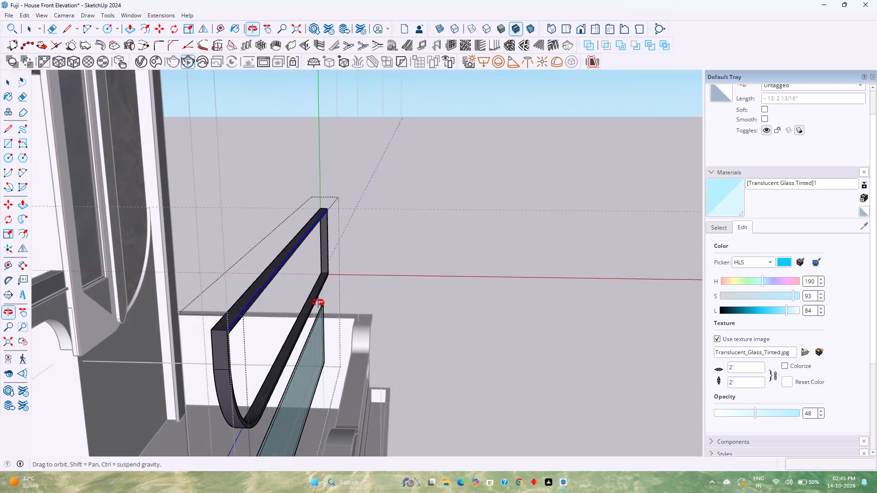
middle_drag(318, 303, 348, 294)
scroll(216, 340, up, 9)
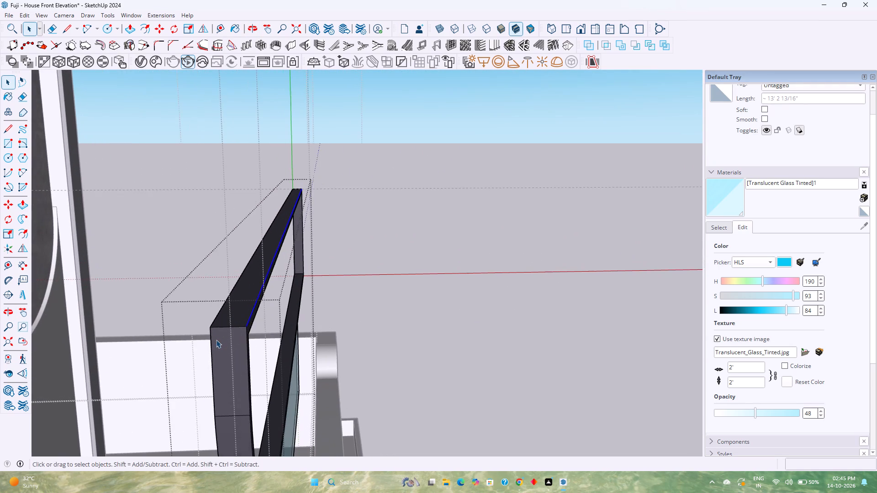
scroll(216, 340, up, 10)
middle_click(216, 340)
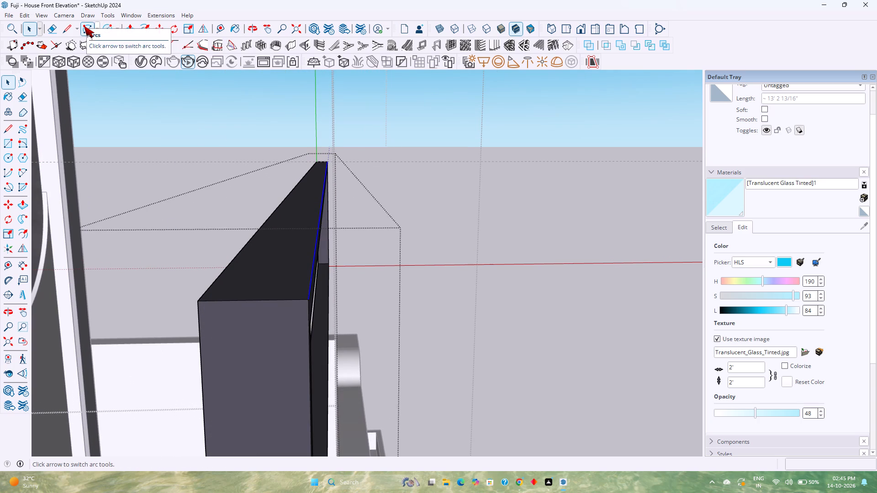
click(71, 29)
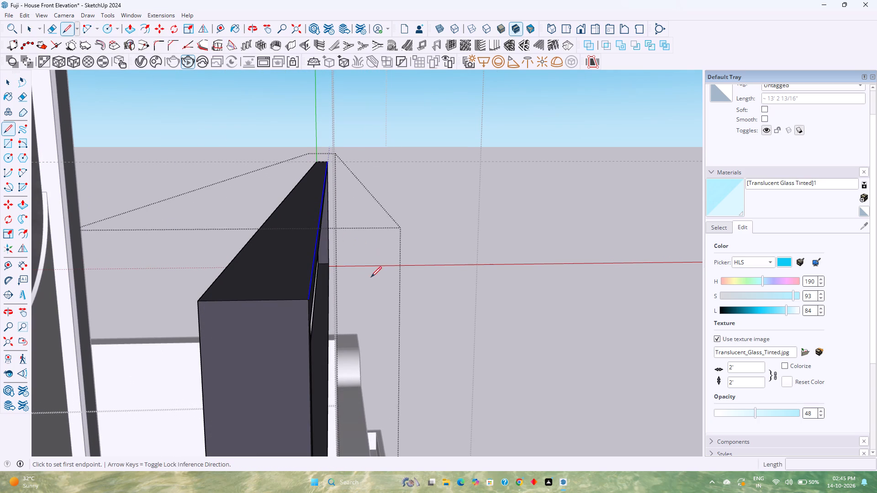
click(308, 304)
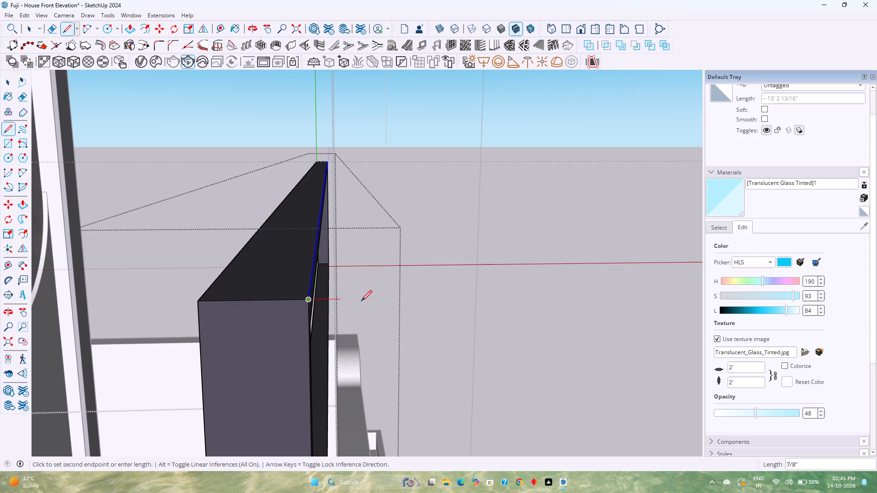
key(Escape)
click(405, 298)
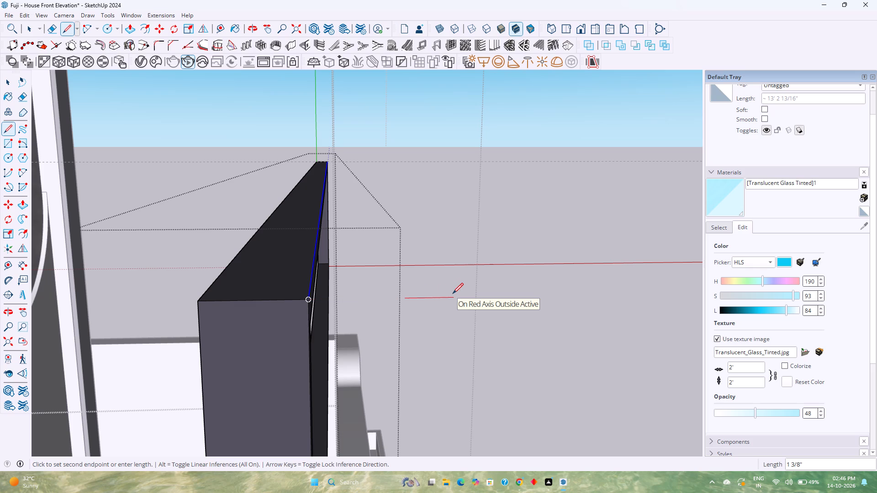
key(3)
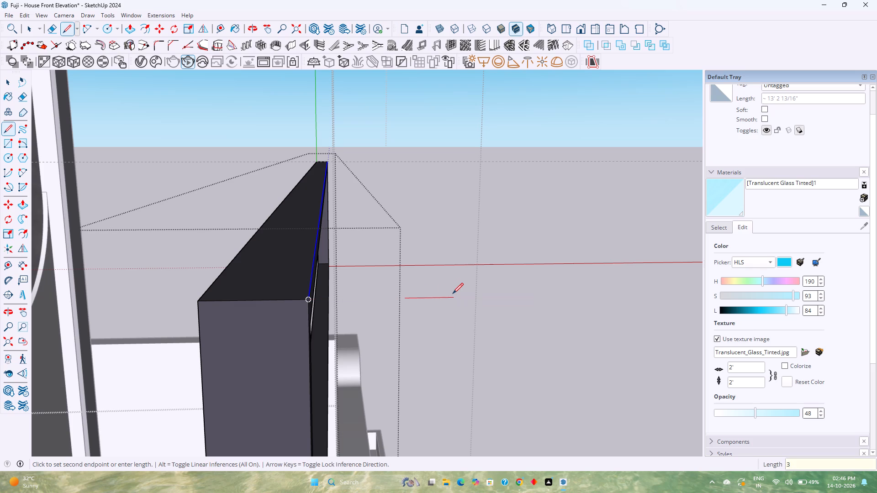
text(.5)
key(Return)
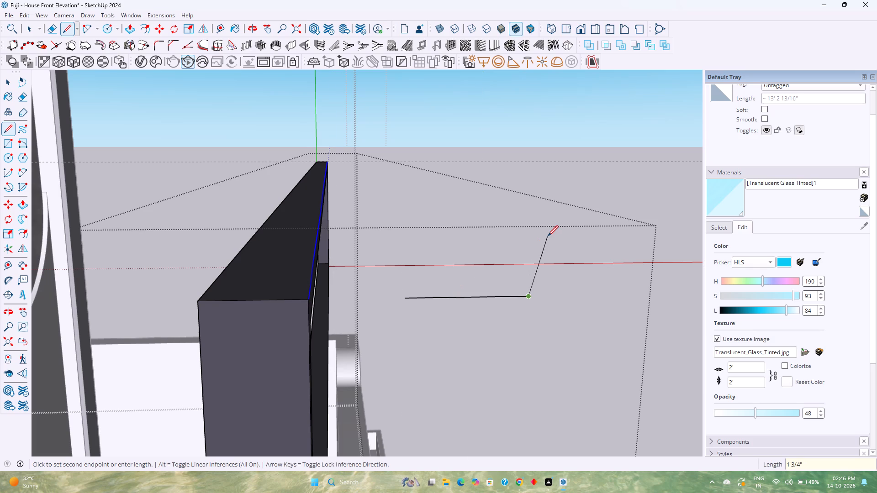
key(Left)
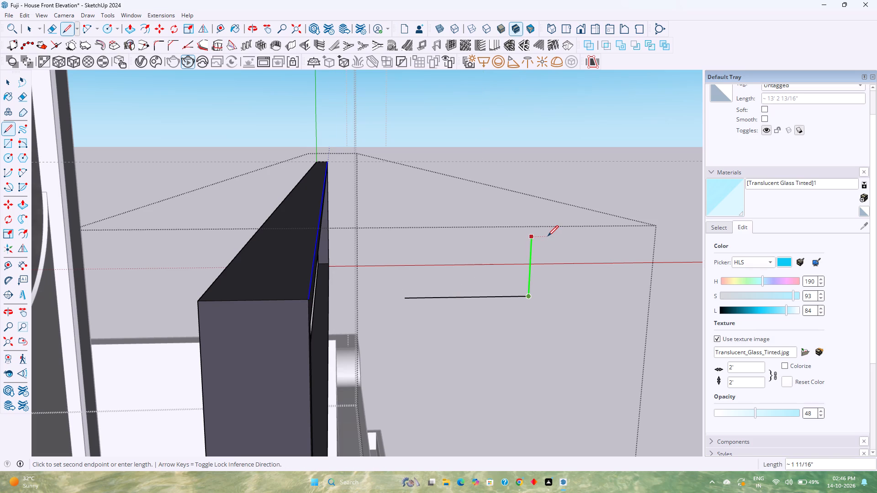
key(1)
key(Return)
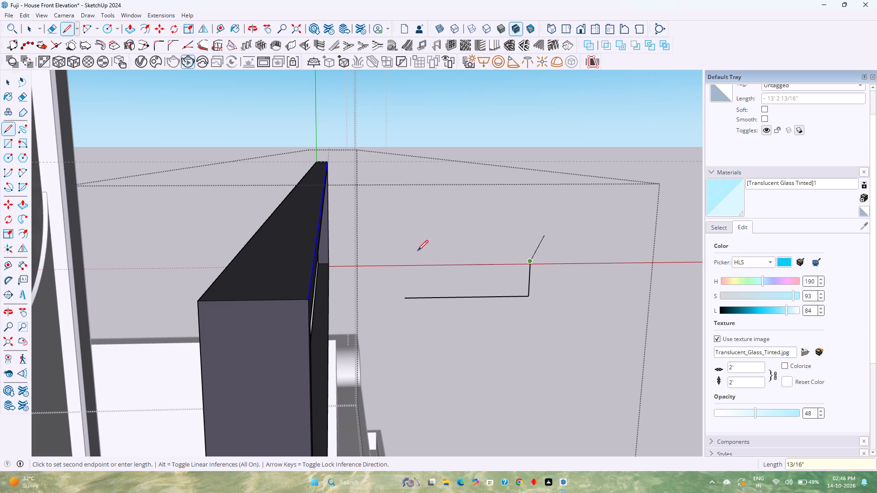
key(Right)
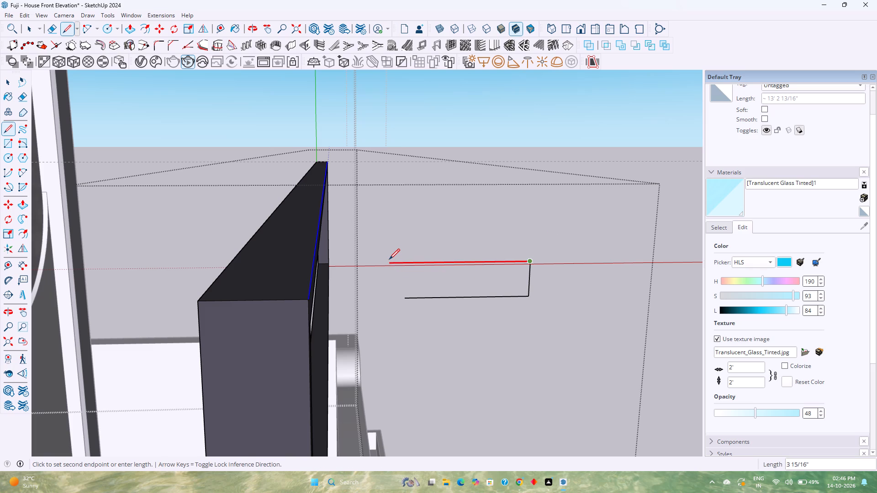
click(406, 297)
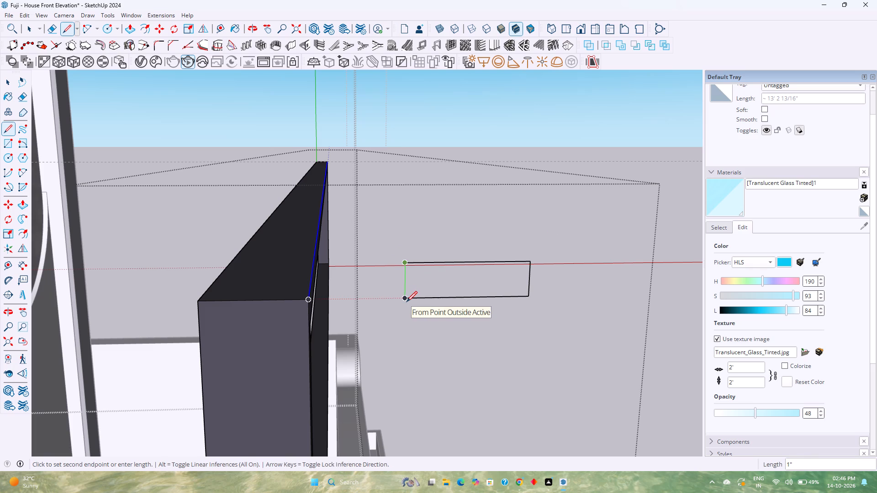
click(405, 299)
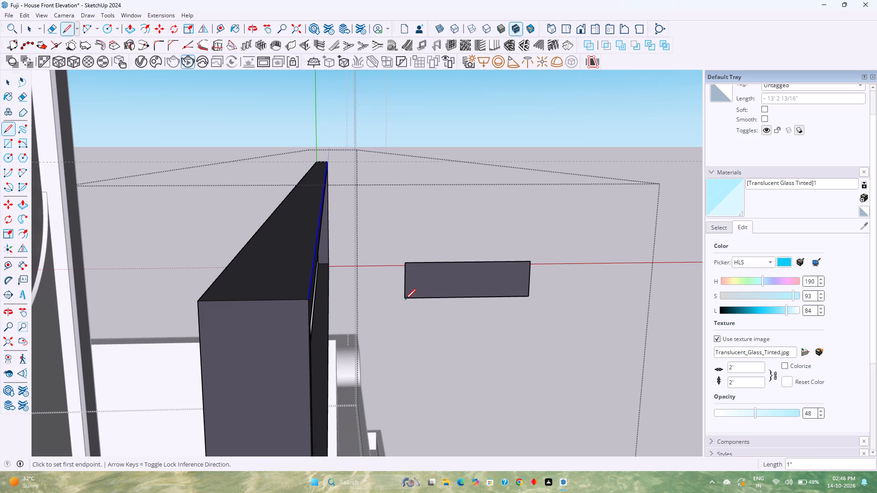
key(space)
Select all the connected geometry of the round-cornered frame, leaving out the separate rectangular profile.
middle_drag(498, 265, 375, 260)
scroll(375, 260, down, 4)
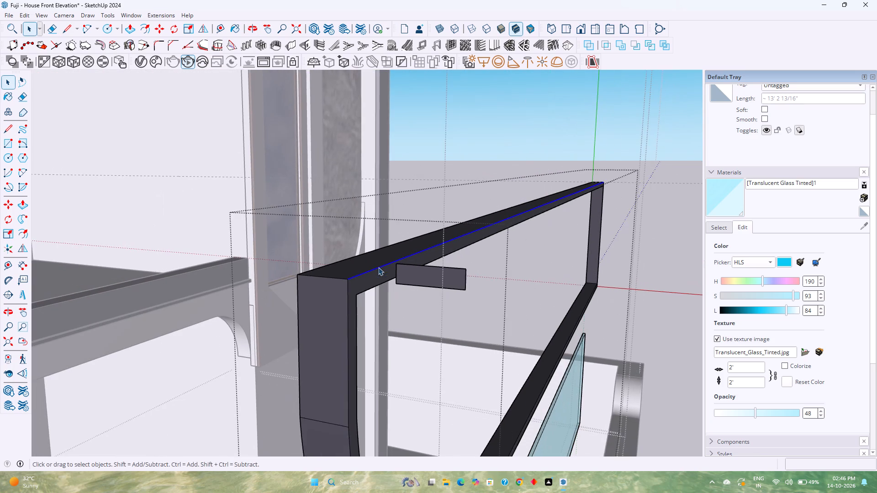
scroll(380, 271, down, 2)
middle_drag(396, 290, 383, 289)
middle_drag(383, 289, 345, 286)
scroll(345, 286, down, 4)
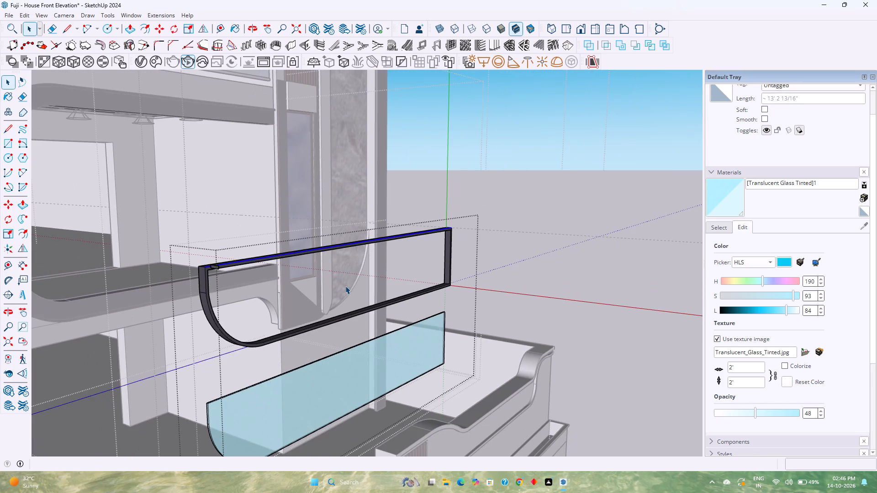
shift+middle_click(345, 286)
shift+middle_drag(350, 287, 442, 301)
key(space)
scroll(436, 311, up, 1)
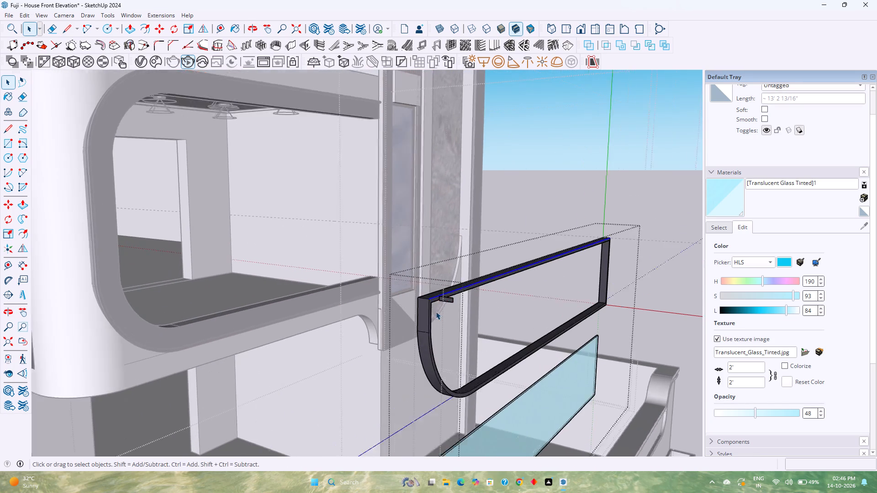
scroll(436, 311, up, 3)
click(384, 308)
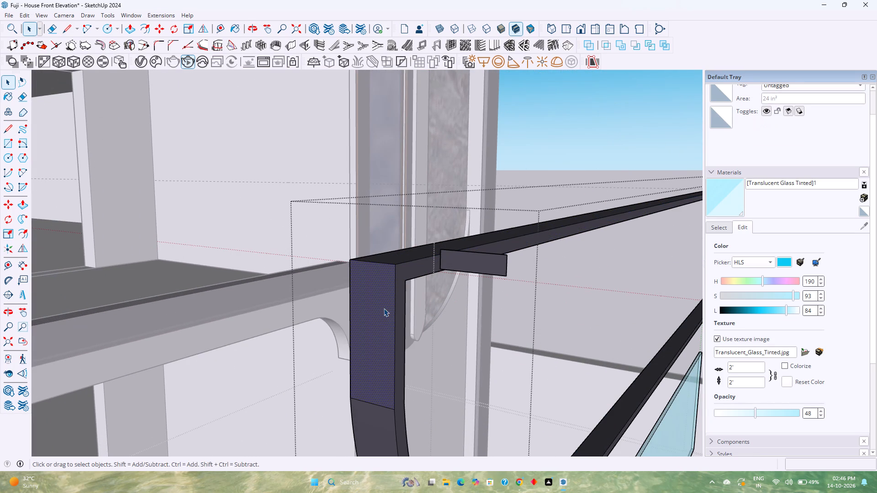
triple_click(384, 308)
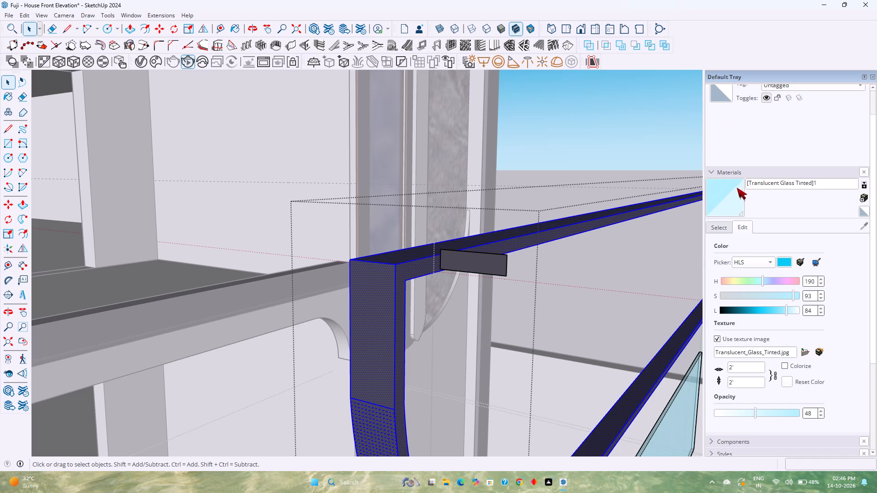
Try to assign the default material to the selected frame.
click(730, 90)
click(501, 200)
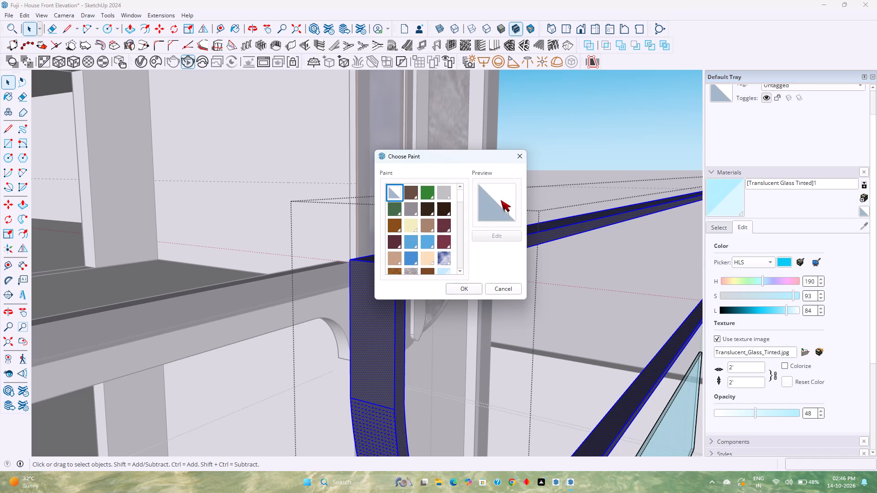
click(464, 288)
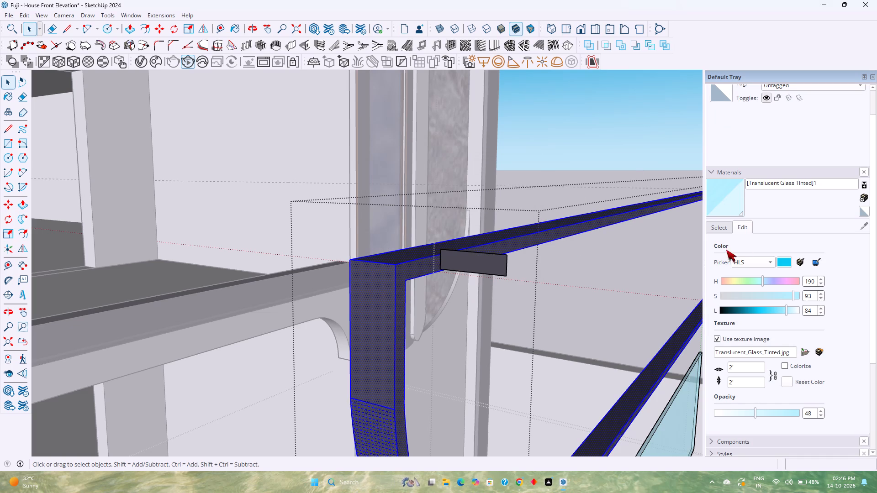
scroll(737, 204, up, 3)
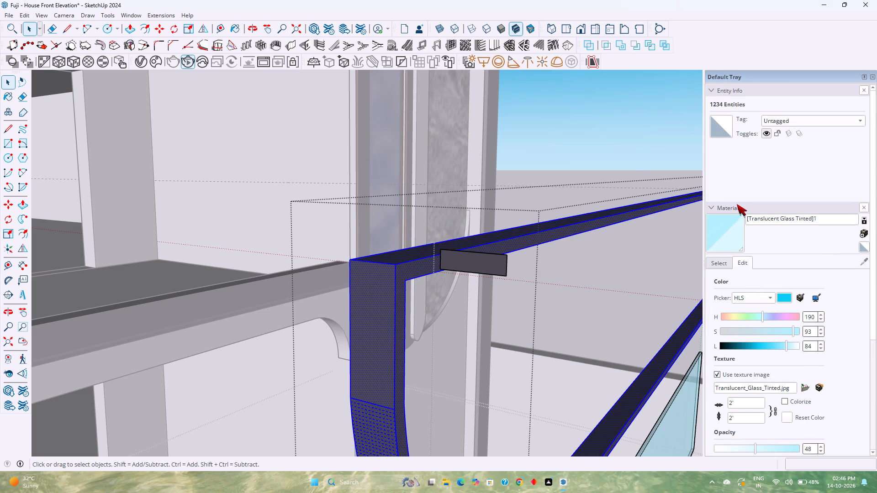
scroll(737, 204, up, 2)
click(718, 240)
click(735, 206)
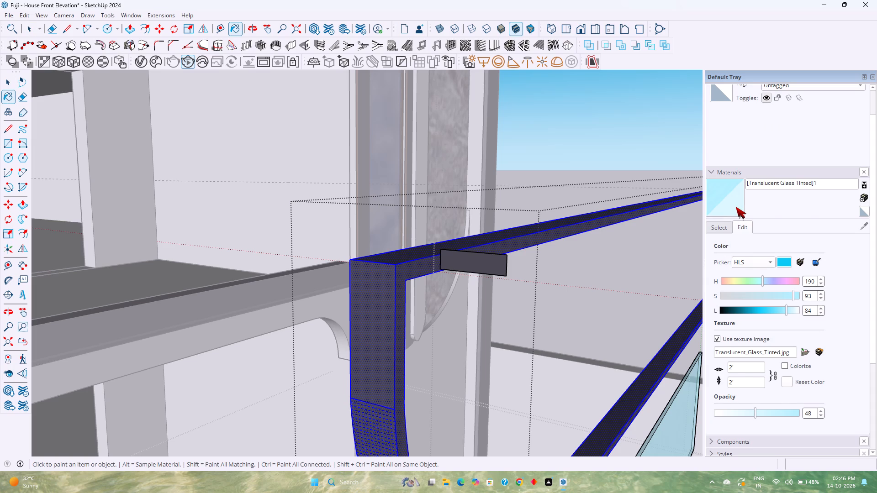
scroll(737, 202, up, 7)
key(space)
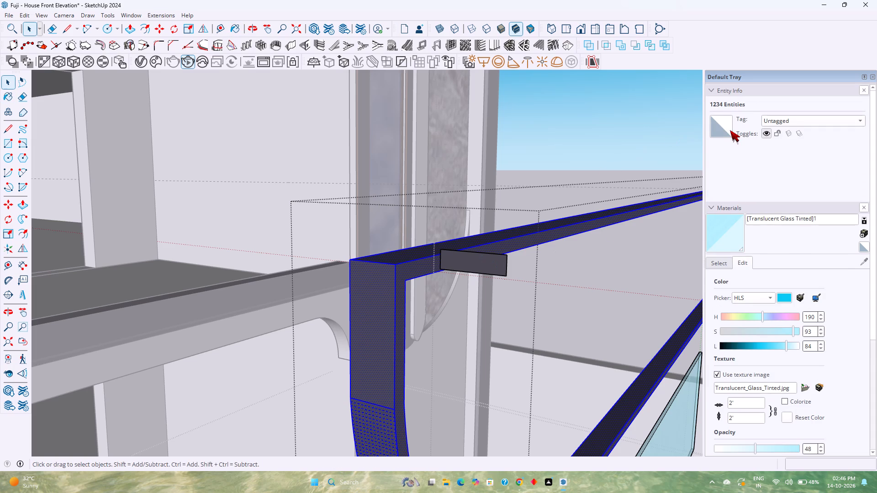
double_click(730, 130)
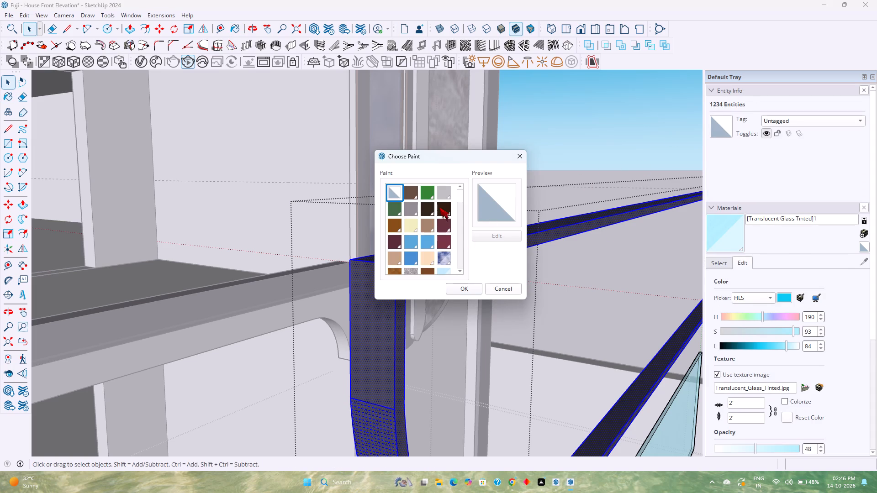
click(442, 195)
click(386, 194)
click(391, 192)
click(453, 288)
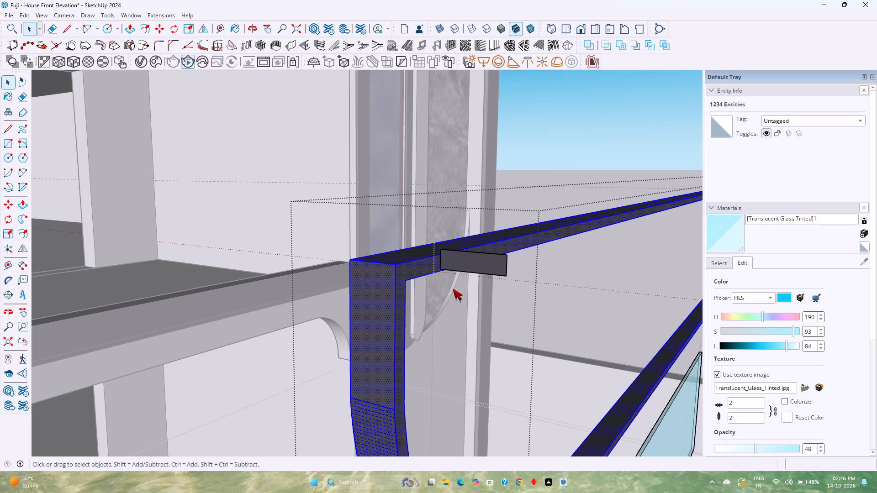
Paint the selected frame white with Color M00 from the Colors collection.
click(720, 269)
click(761, 274)
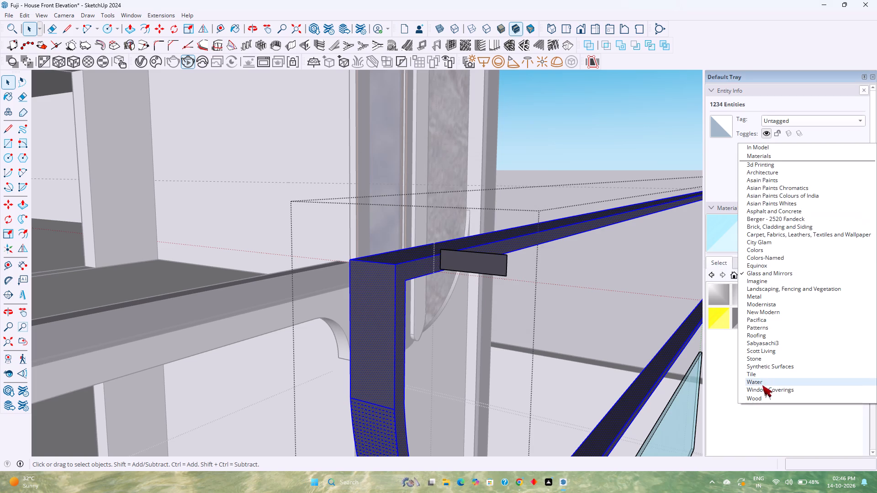
click(760, 248)
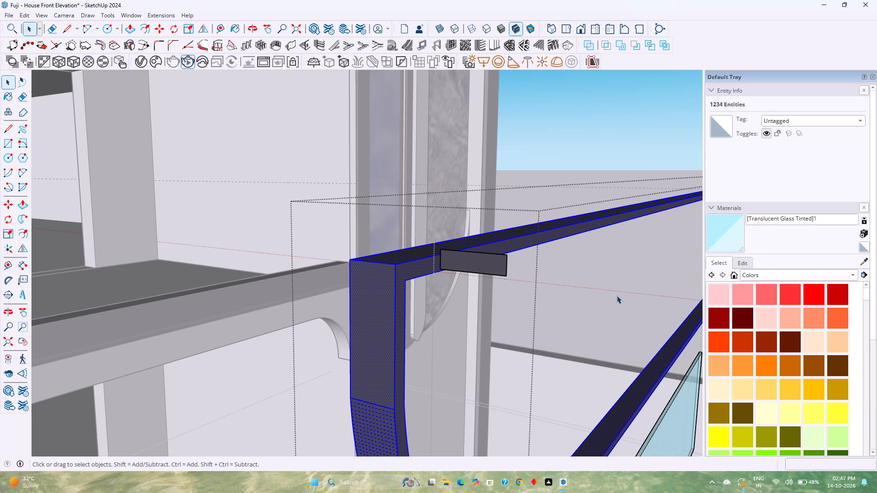
scroll(767, 308, down, 16)
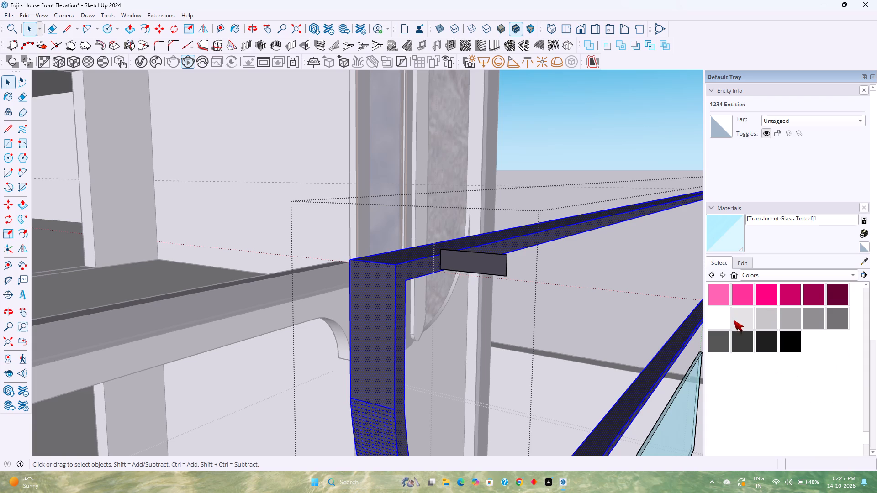
click(727, 320)
click(388, 306)
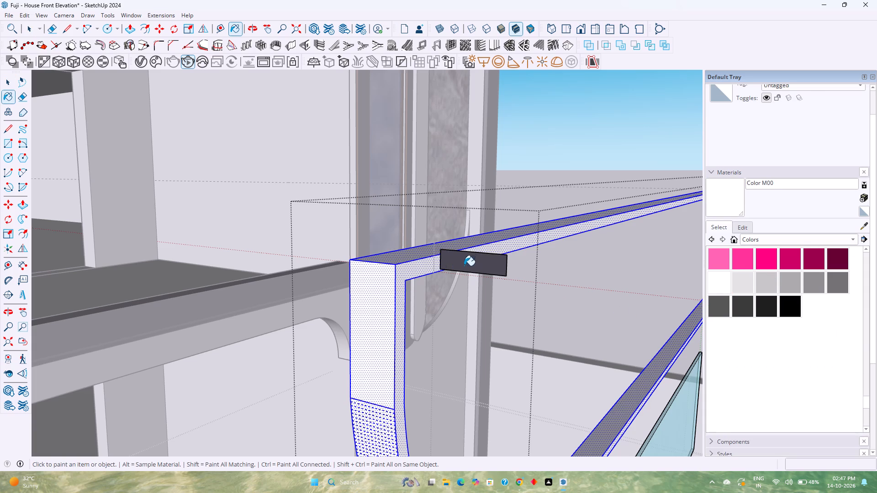
Paint the separate rectangular profile beside the frame white with Color M00.
click(469, 263)
key(space)
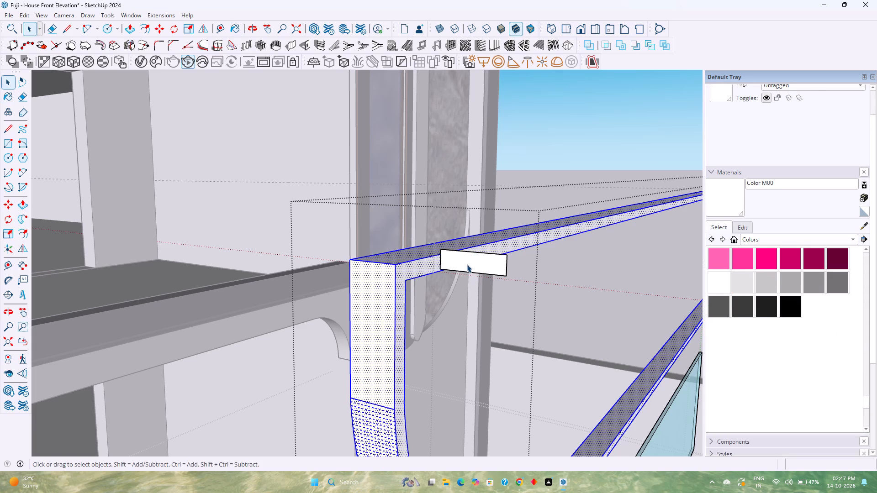
click(467, 264)
Place a horizontal guide 1/2" below the rectangular profile's top edge, at the middle of its height.
scroll(467, 264, up, 4)
middle_drag(467, 264, 487, 269)
middle_drag(487, 269, 498, 272)
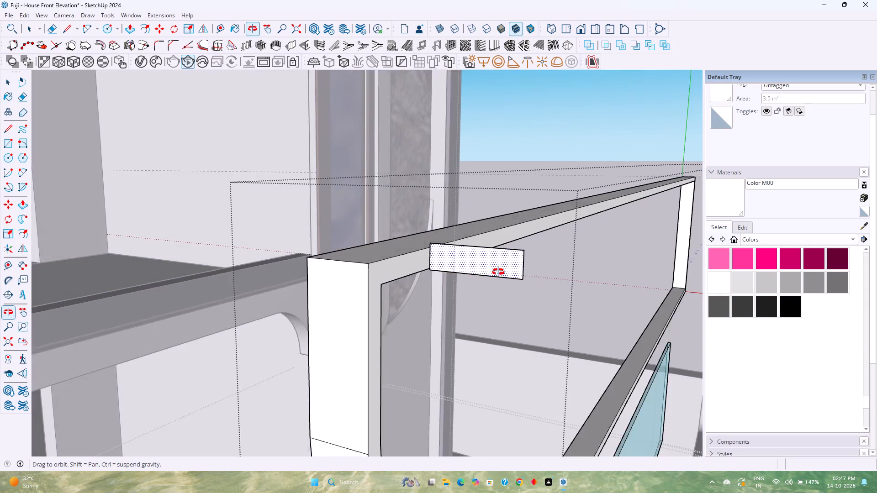
middle_drag(498, 272, 579, 262)
scroll(530, 254, up, 2)
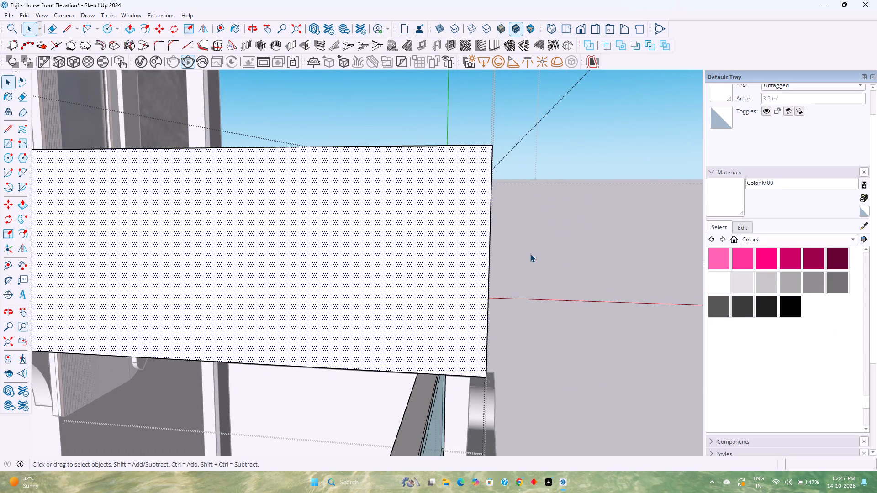
scroll(530, 254, down, 1)
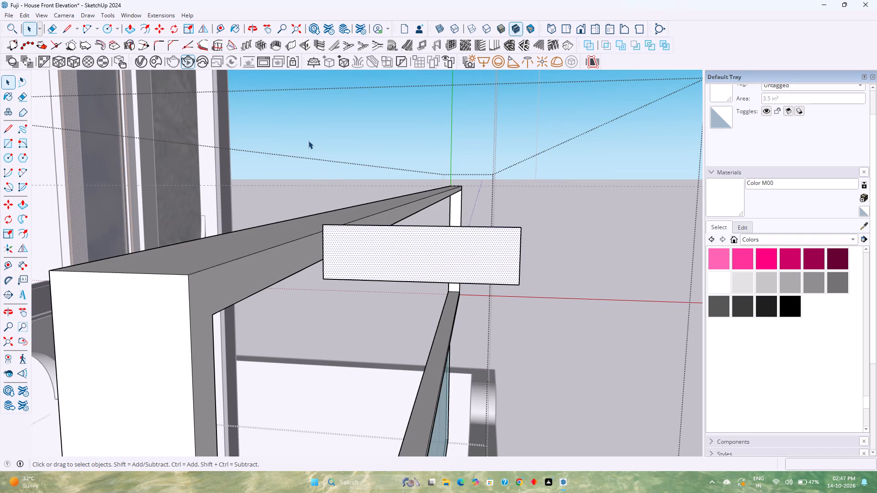
click(225, 29)
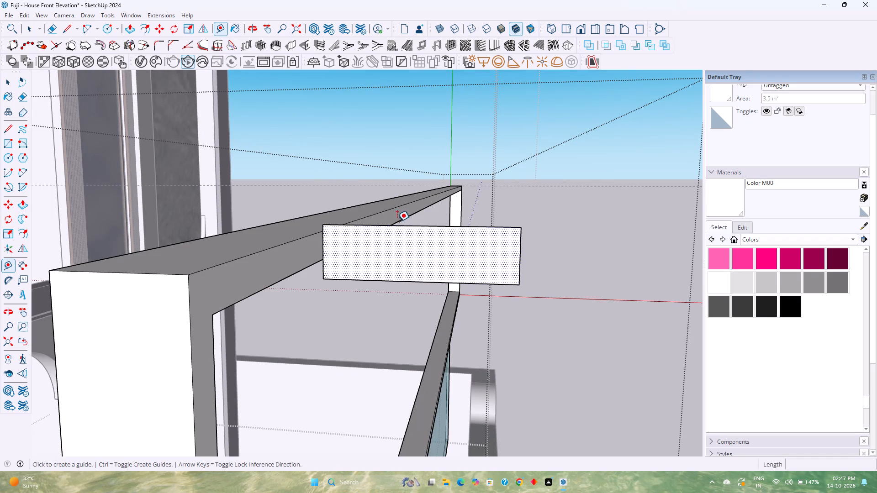
click(417, 228)
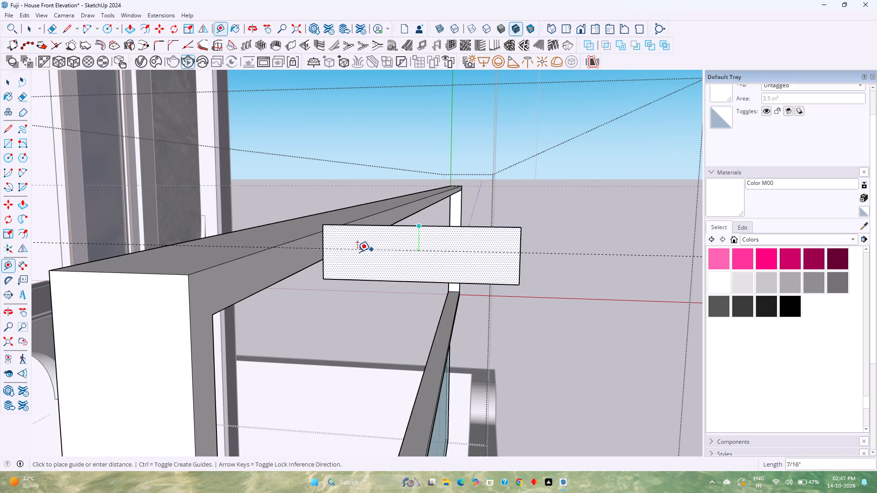
click(322, 257)
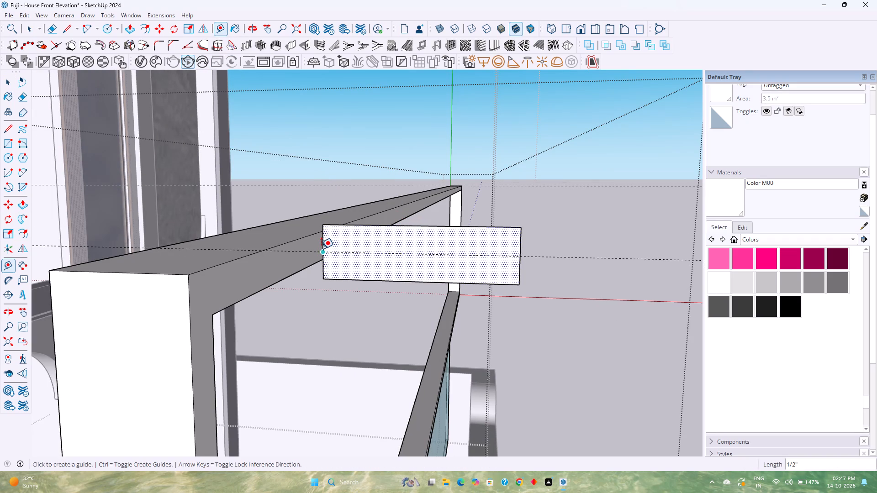
Place vertical guides 1" in from both short ends of the rectangular profile.
click(322, 245)
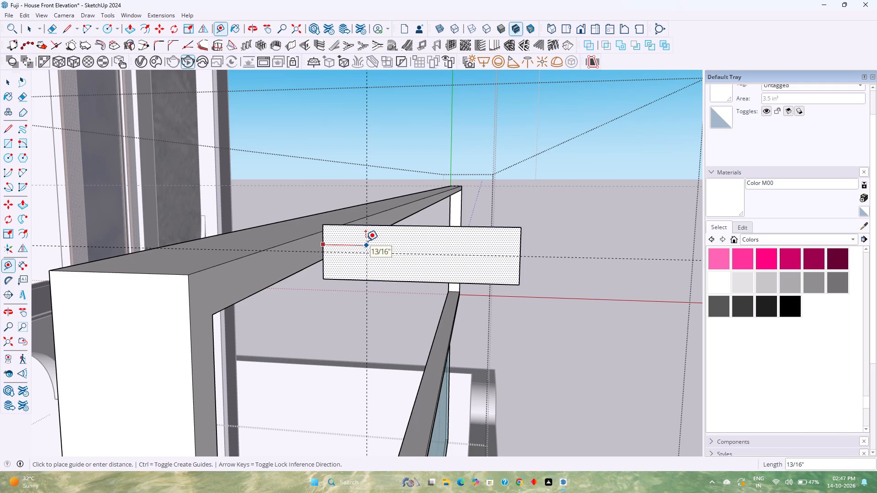
text(1.5)
key(Return)
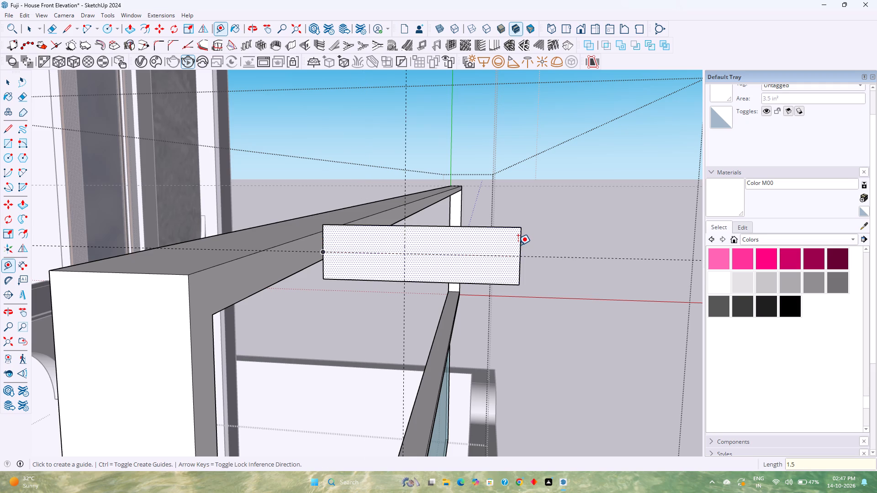
key(1)
key(Return)
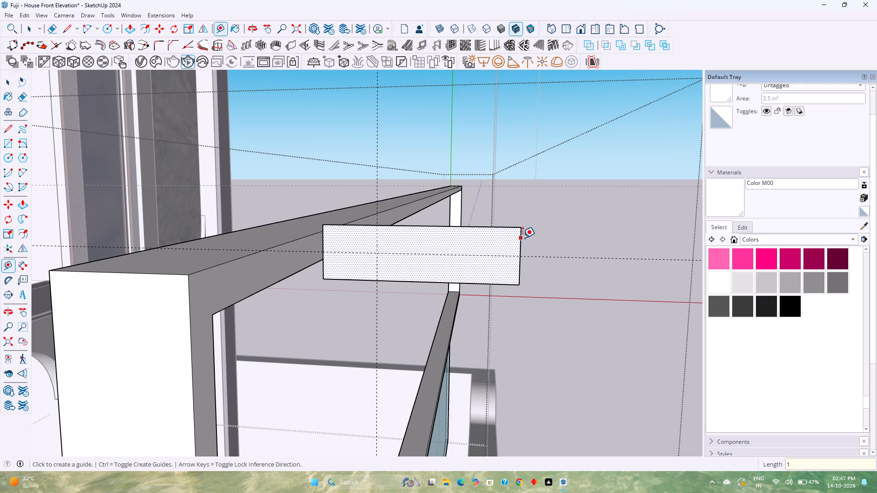
click(521, 241)
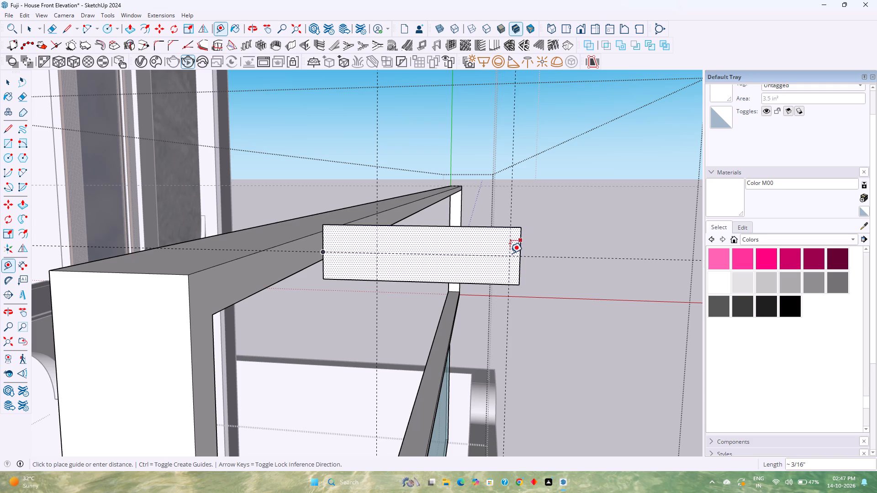
key(1)
key(Return)
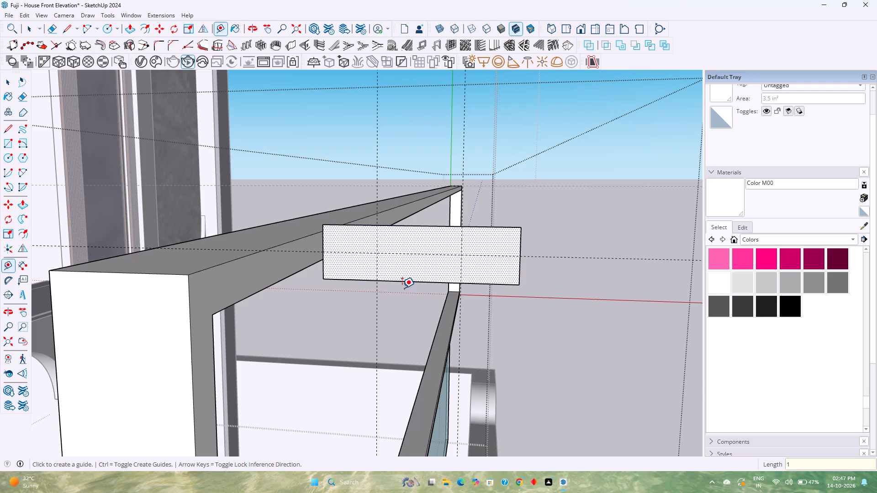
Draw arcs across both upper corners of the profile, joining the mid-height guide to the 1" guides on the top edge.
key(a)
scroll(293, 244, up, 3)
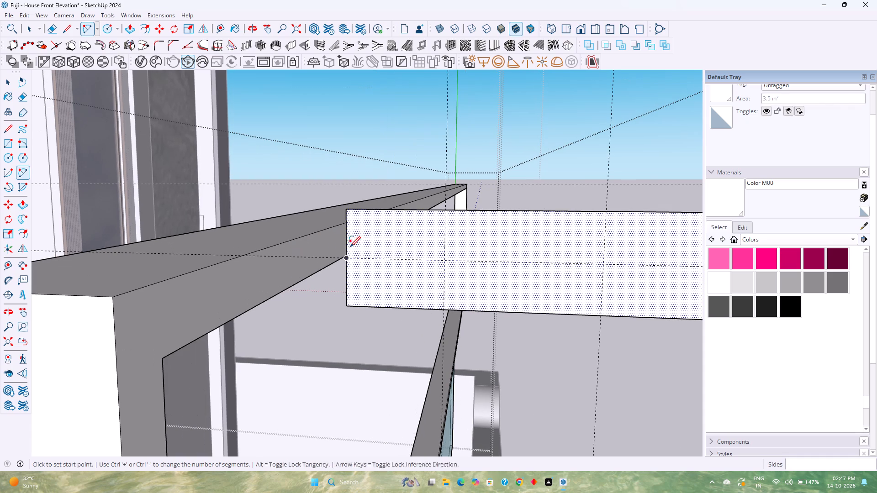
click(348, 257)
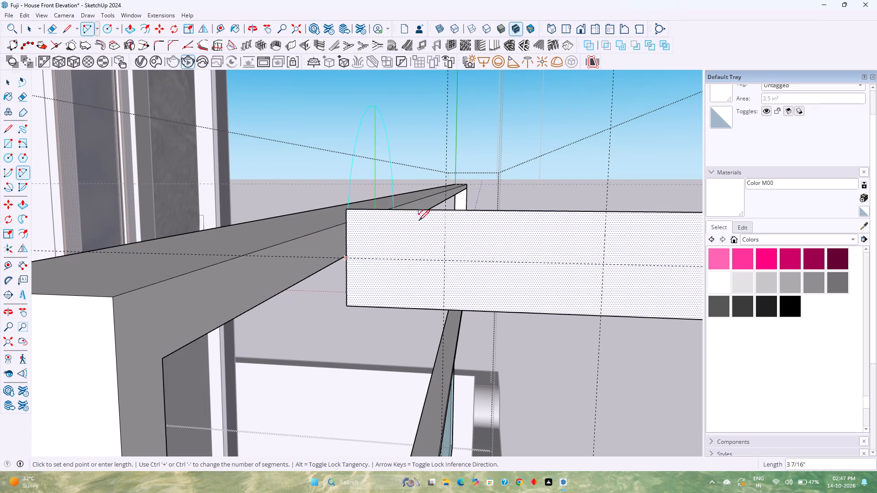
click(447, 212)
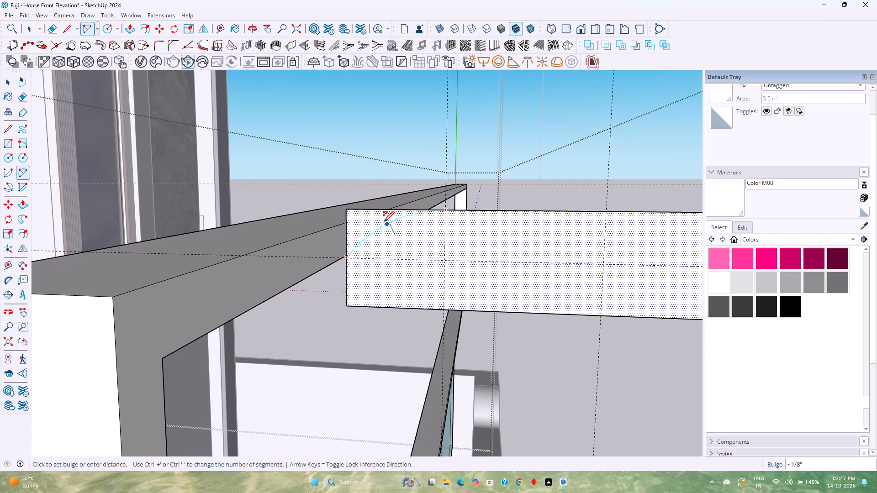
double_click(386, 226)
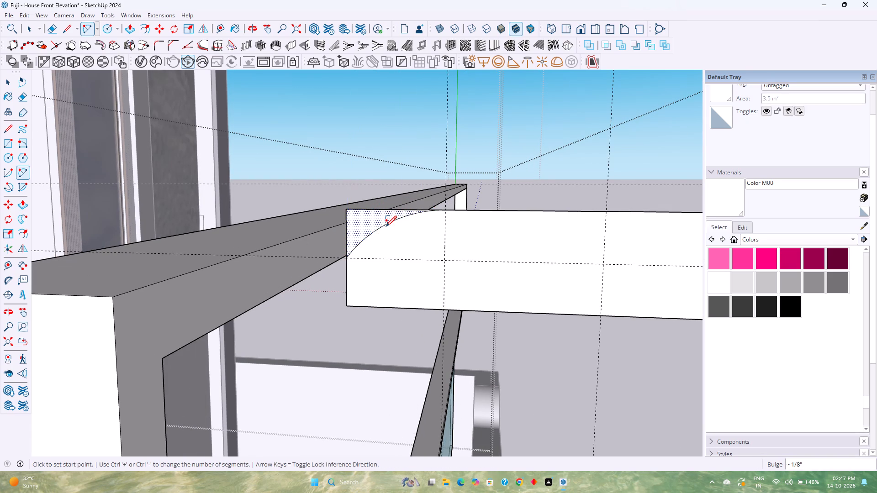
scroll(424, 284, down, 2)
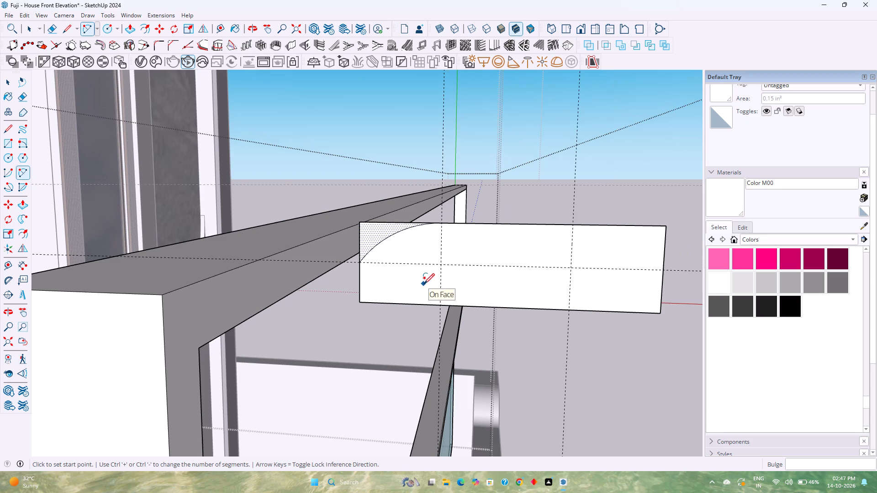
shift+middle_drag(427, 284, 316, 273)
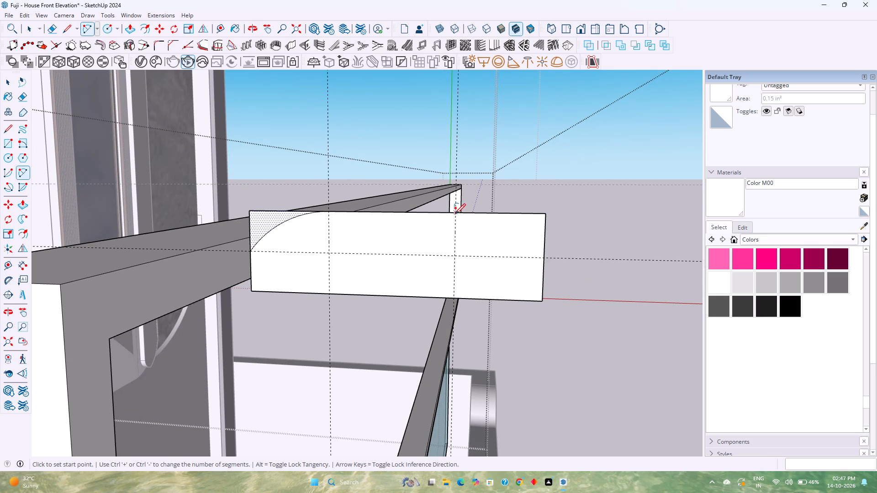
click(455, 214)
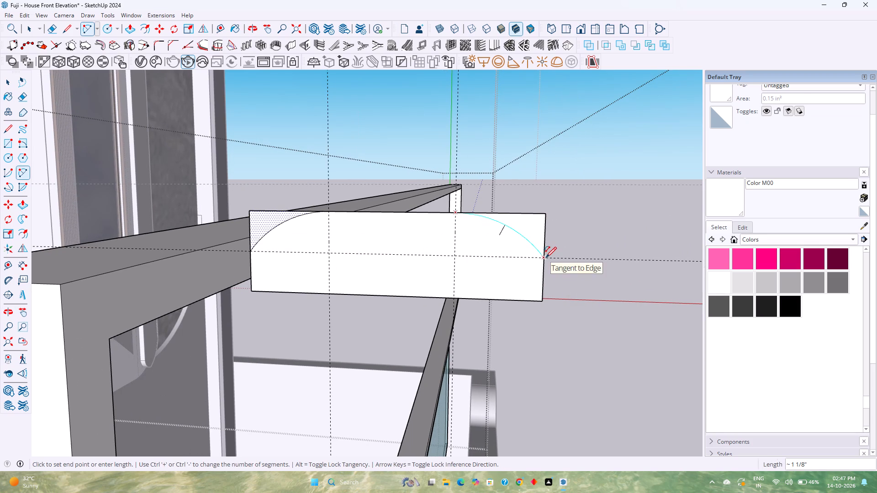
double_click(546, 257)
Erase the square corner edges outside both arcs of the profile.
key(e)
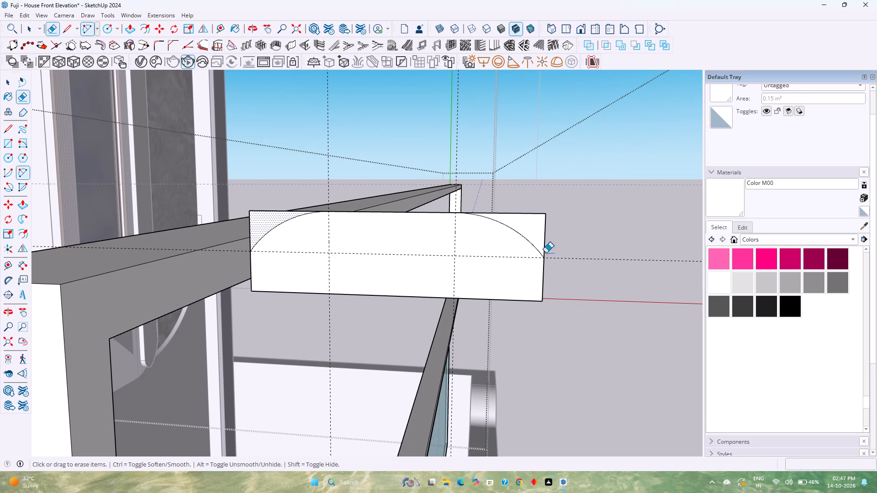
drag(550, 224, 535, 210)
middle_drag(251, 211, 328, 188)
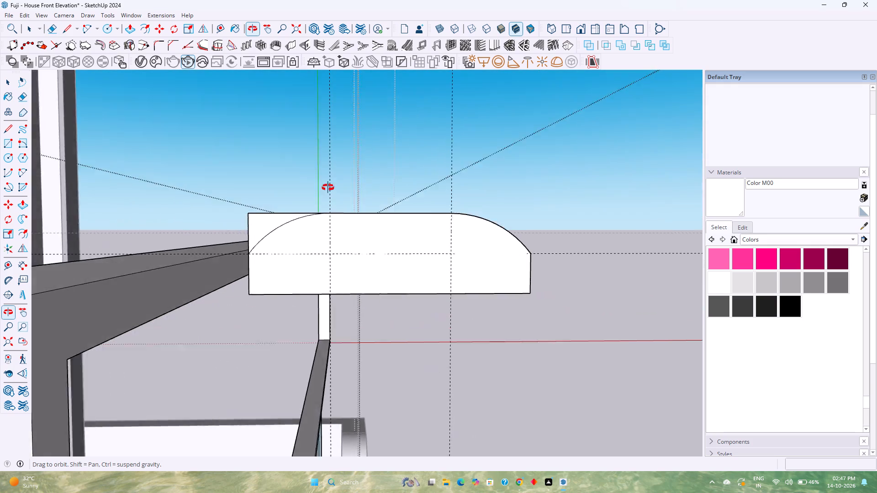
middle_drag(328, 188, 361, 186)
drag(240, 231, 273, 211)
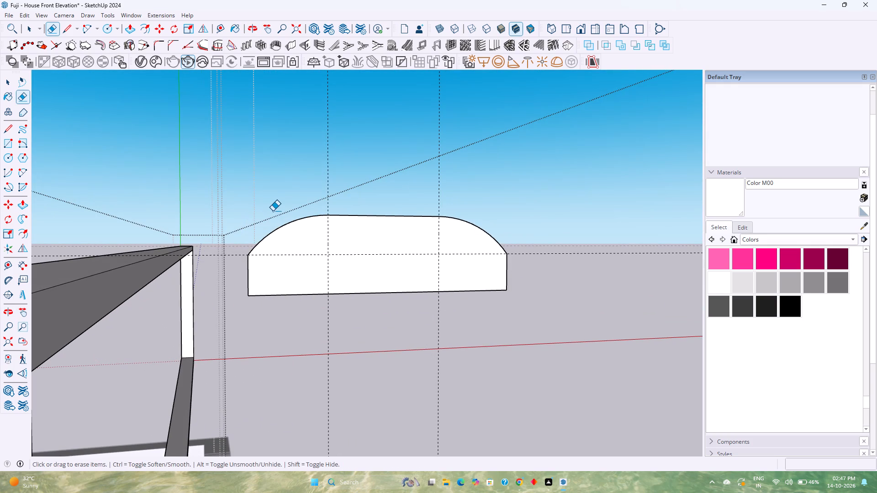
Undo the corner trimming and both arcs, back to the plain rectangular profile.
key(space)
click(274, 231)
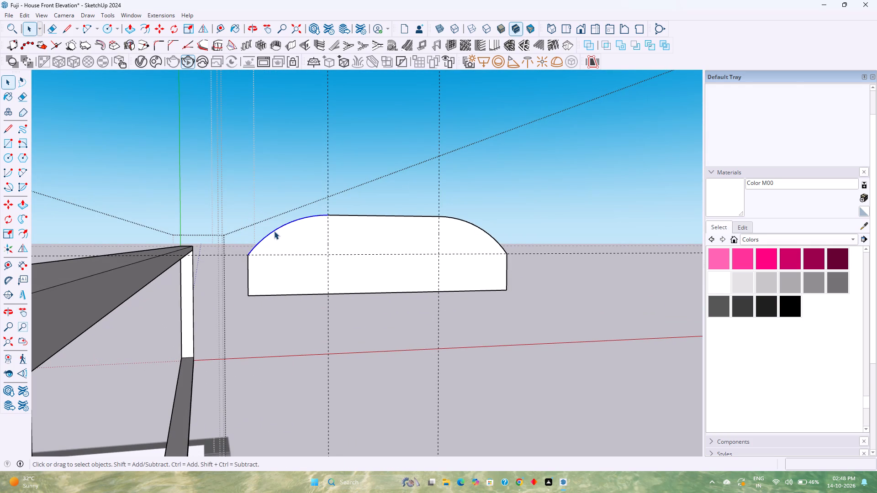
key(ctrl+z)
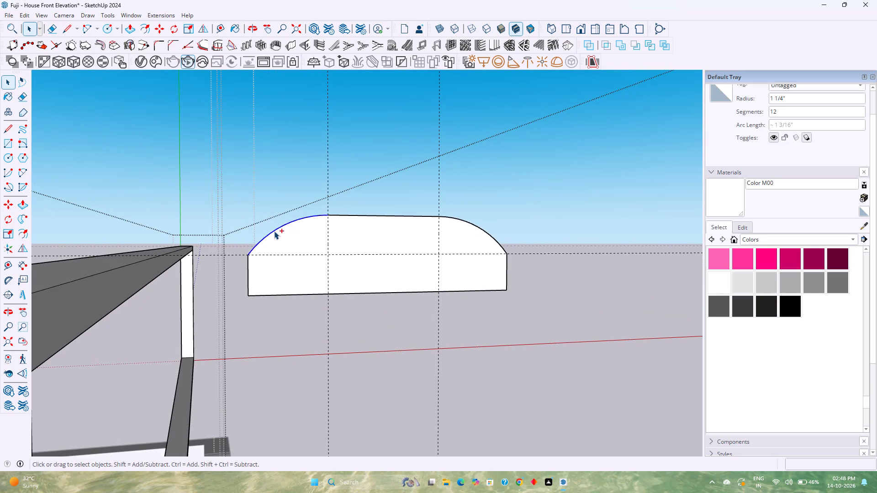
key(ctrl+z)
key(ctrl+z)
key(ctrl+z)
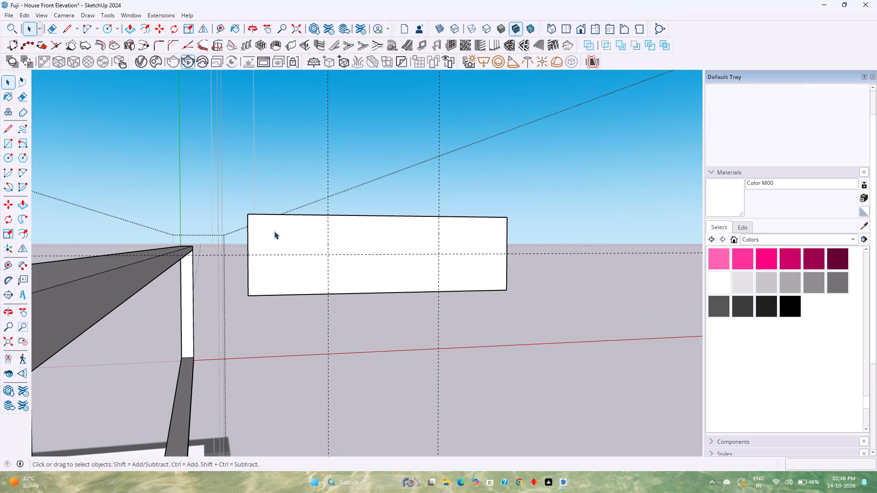
Draw full-height arcs at both ends of the profile, from each bottom corner to the 1" guide on the top edge.
middle_drag(280, 270, 205, 270)
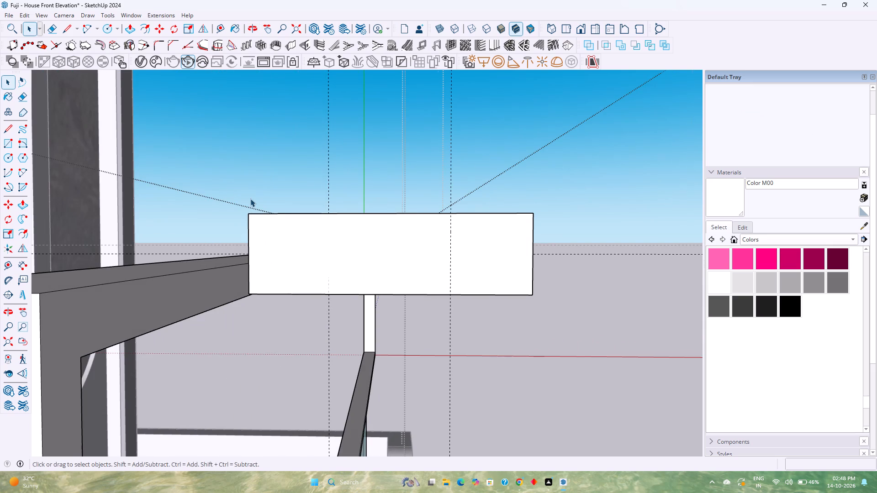
scroll(250, 199, down, 3)
middle_drag(250, 199, 264, 215)
scroll(349, 313, up, 5)
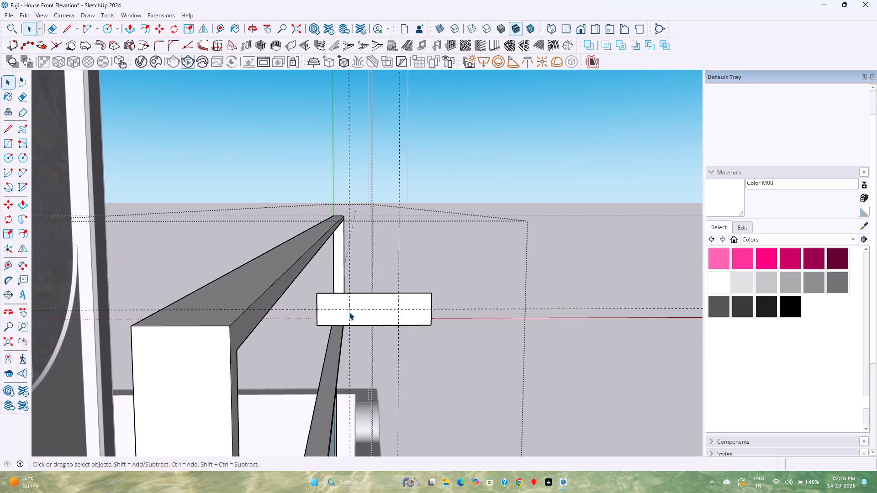
scroll(349, 312, up, 4)
key(a)
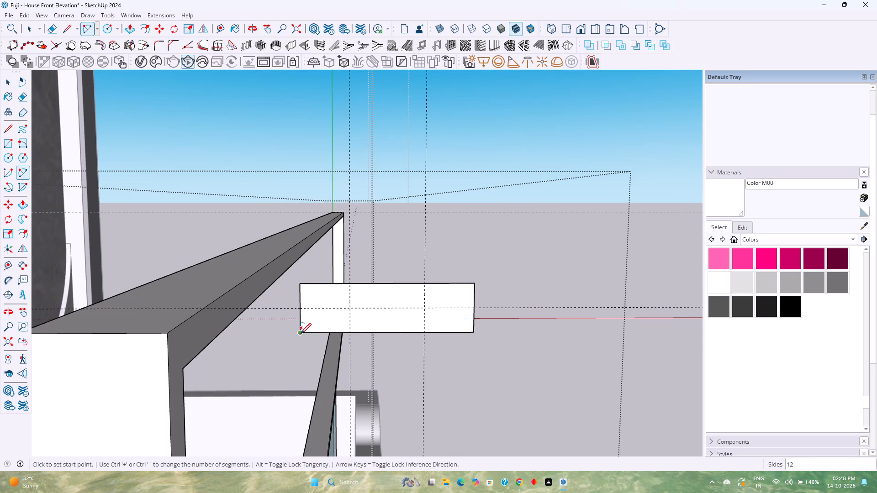
click(298, 334)
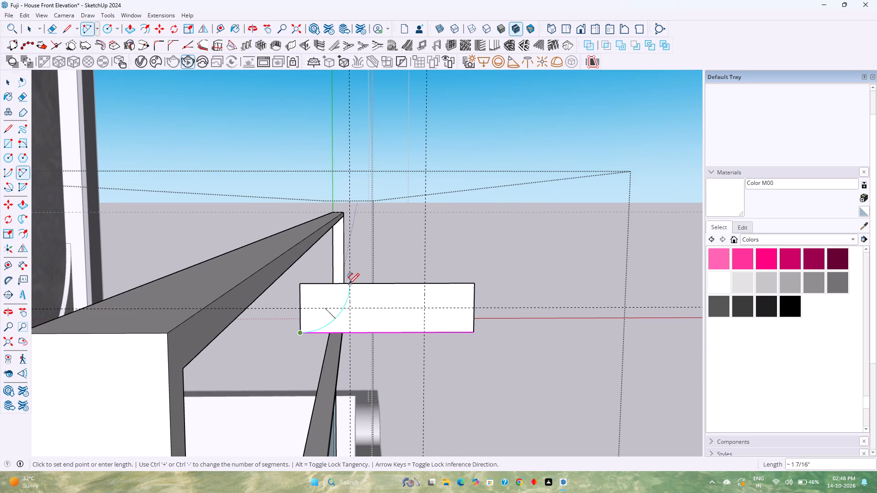
click(349, 284)
click(325, 292)
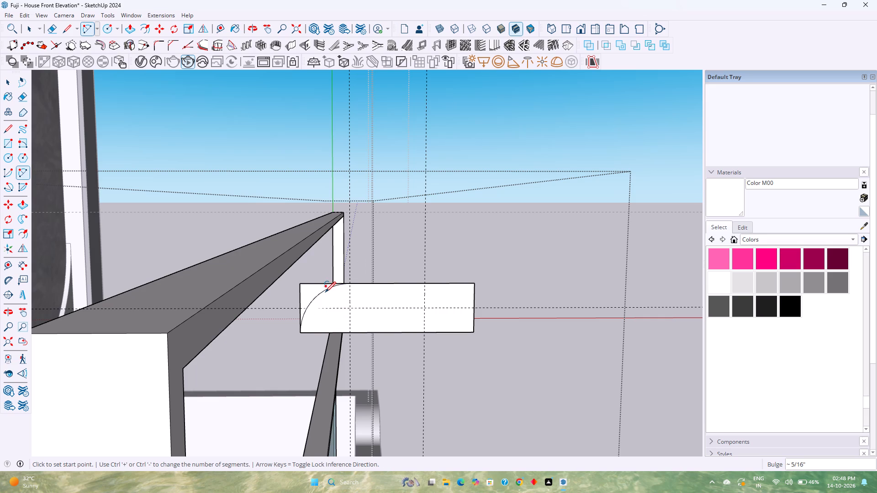
click(424, 284)
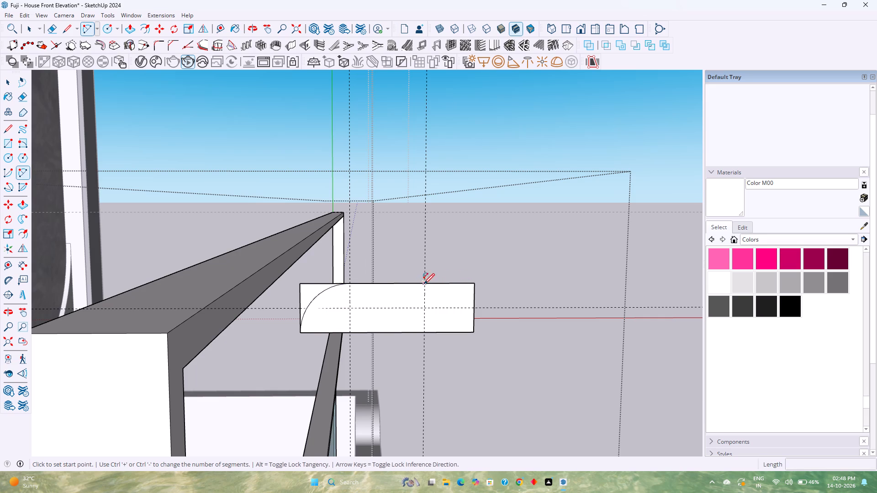
double_click(473, 331)
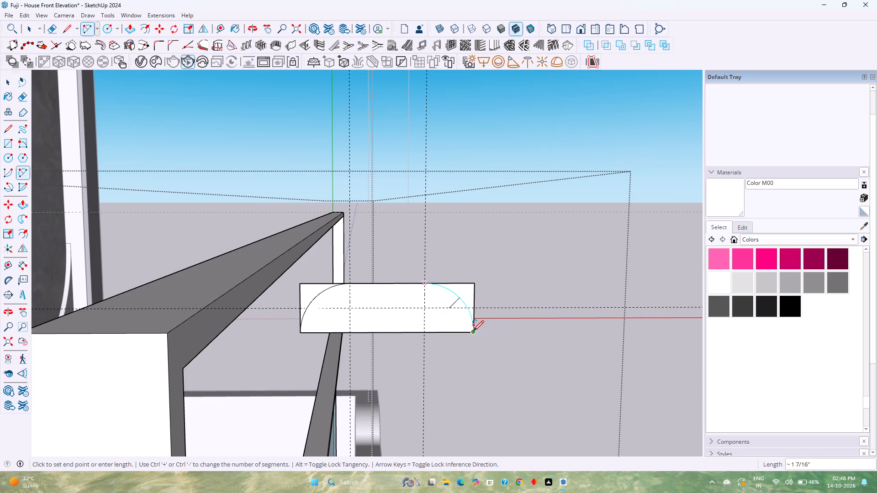
Erase the side and top edges outside both arcs, leaving a profile with rounded upper corners.
key(e)
drag(491, 298, 464, 278)
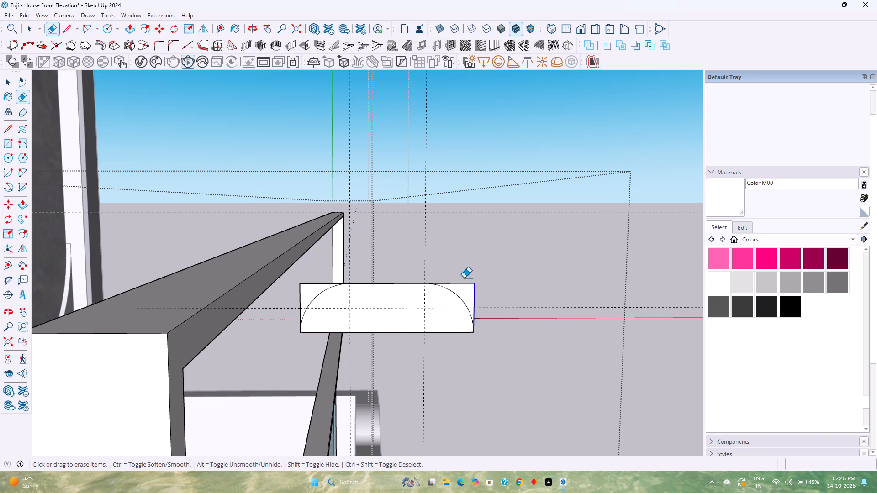
drag(464, 278, 461, 275)
click(304, 289)
click(305, 283)
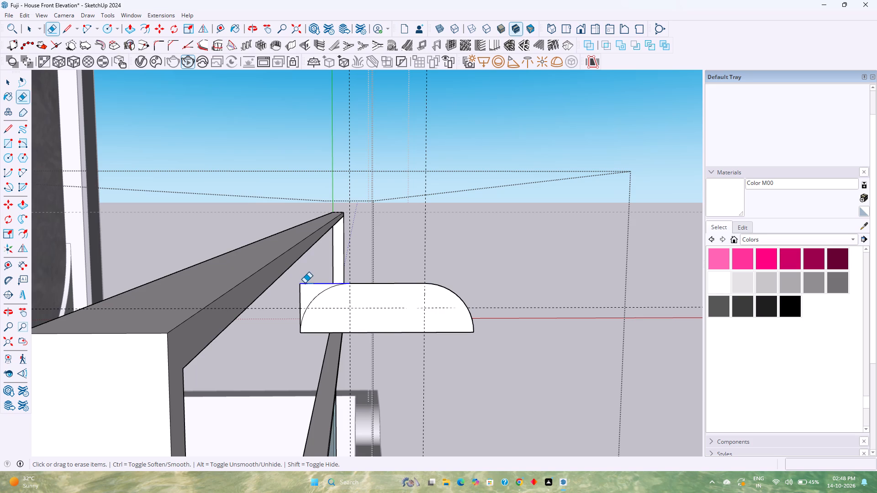
click(302, 288)
key(space)
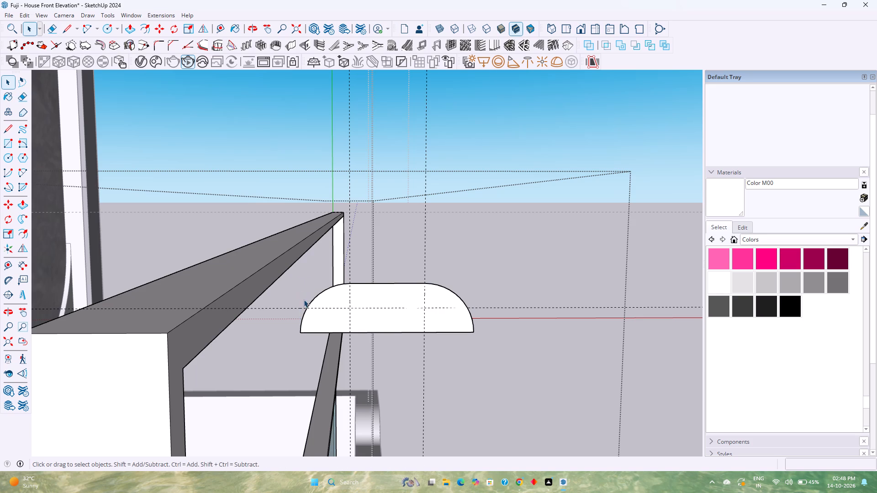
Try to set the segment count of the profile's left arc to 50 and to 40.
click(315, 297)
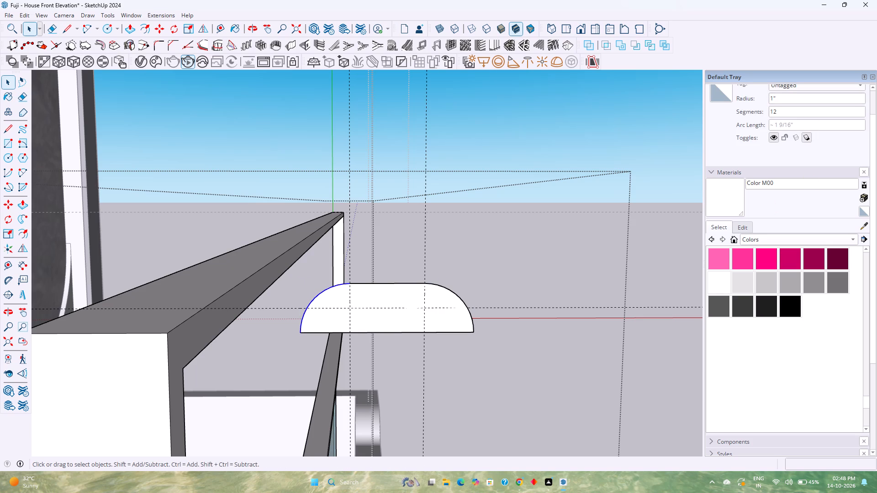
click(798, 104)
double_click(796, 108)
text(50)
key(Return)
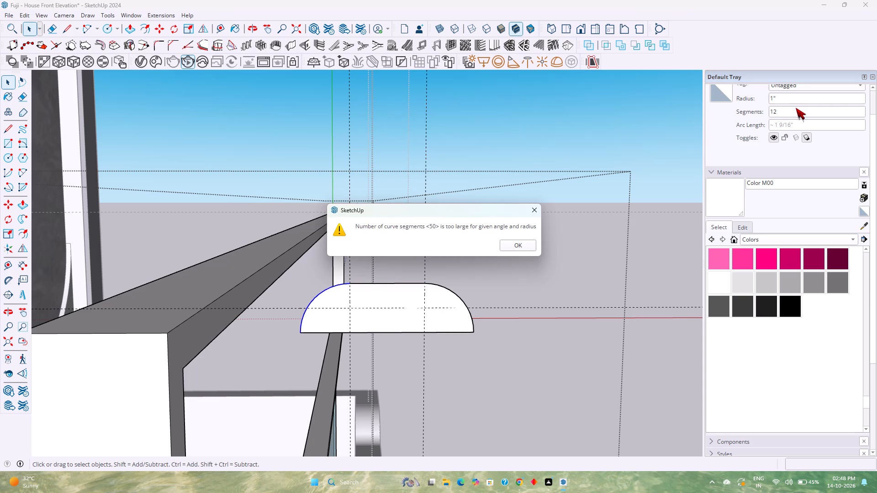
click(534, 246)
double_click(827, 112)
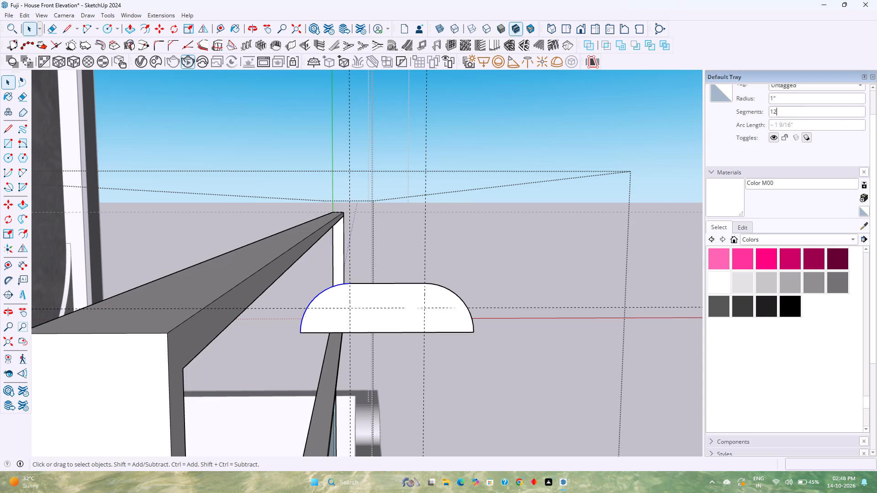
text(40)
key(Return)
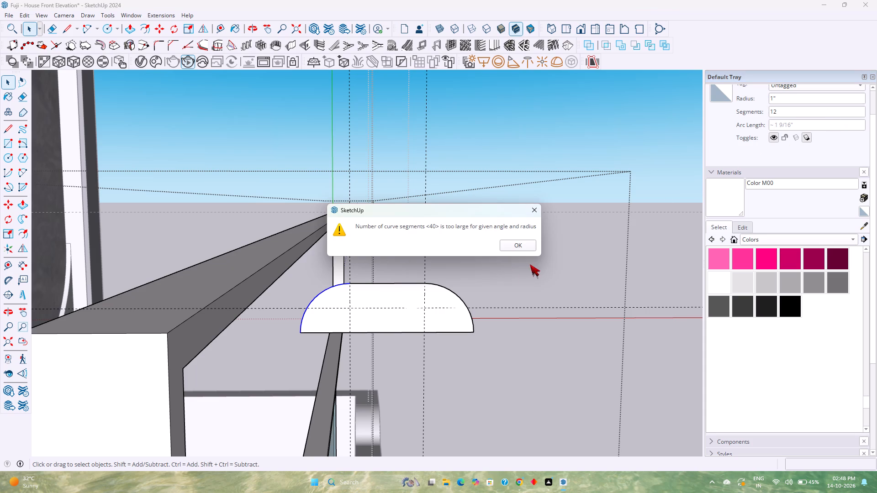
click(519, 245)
Set both end arcs of the rounded profile to 30 segments each.
double_click(787, 115)
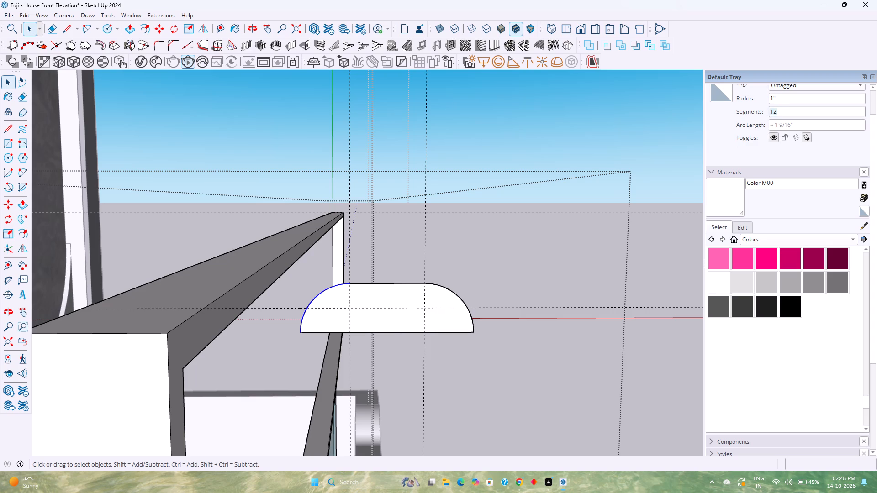
key(4)
key(BackSpace)
text(30)
key(Return)
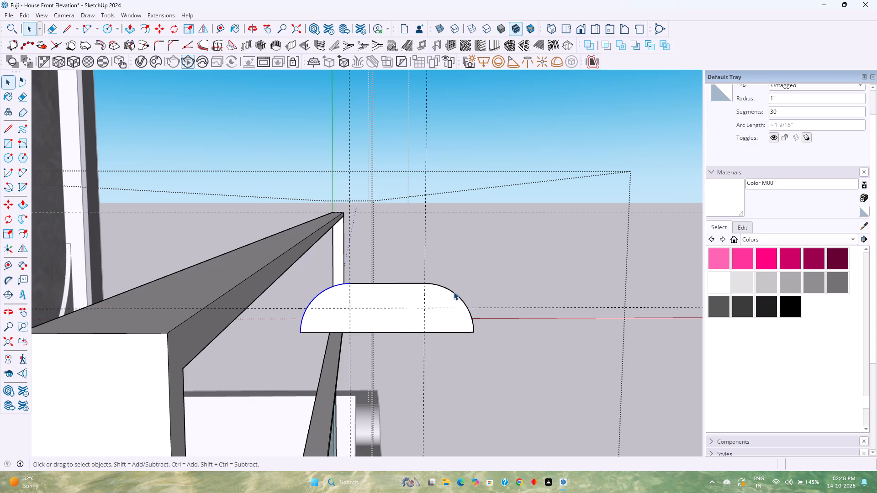
click(453, 292)
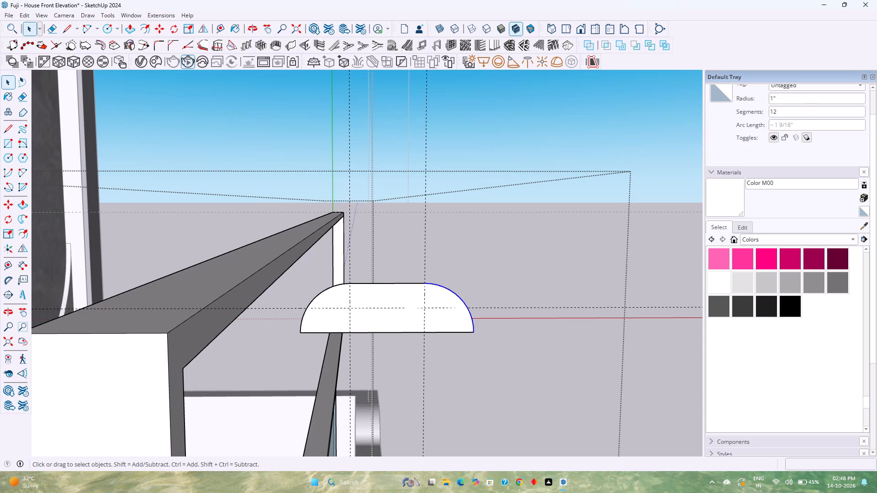
double_click(788, 113)
text(30)
key(Return)
Extrude the rounded profile with Follow Me along the top edge of the white frame.
click(182, 324)
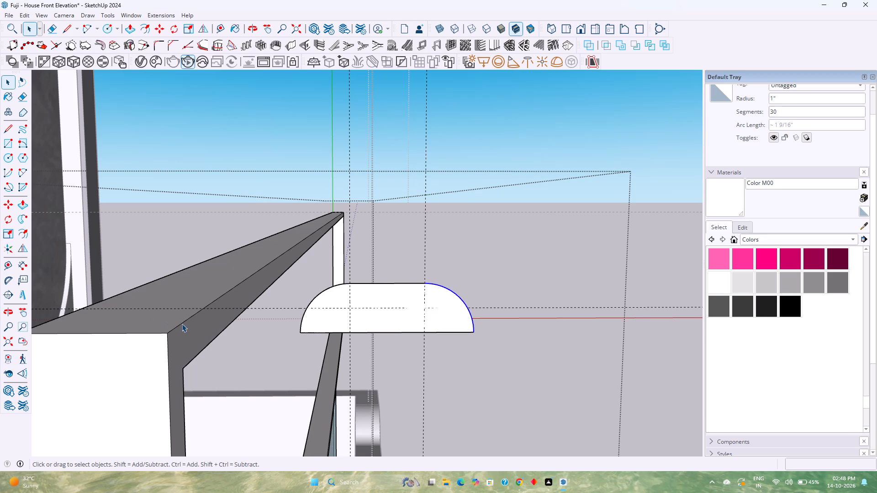
click(182, 324)
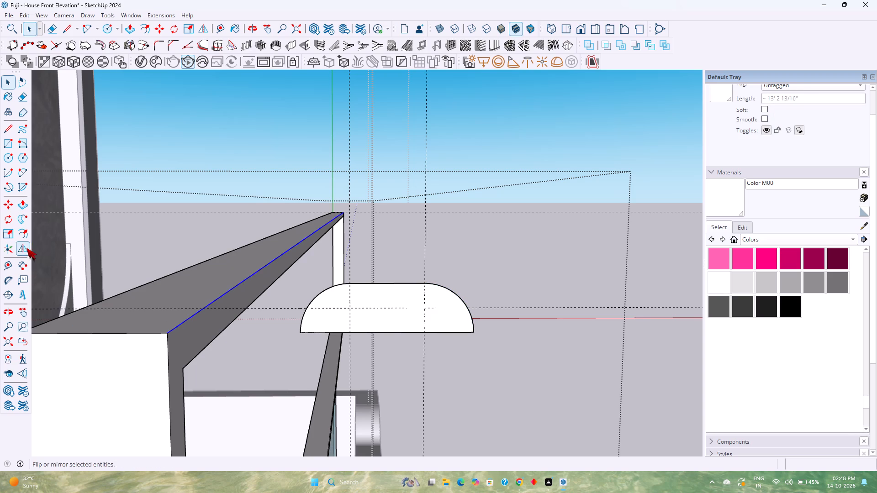
click(27, 225)
click(362, 299)
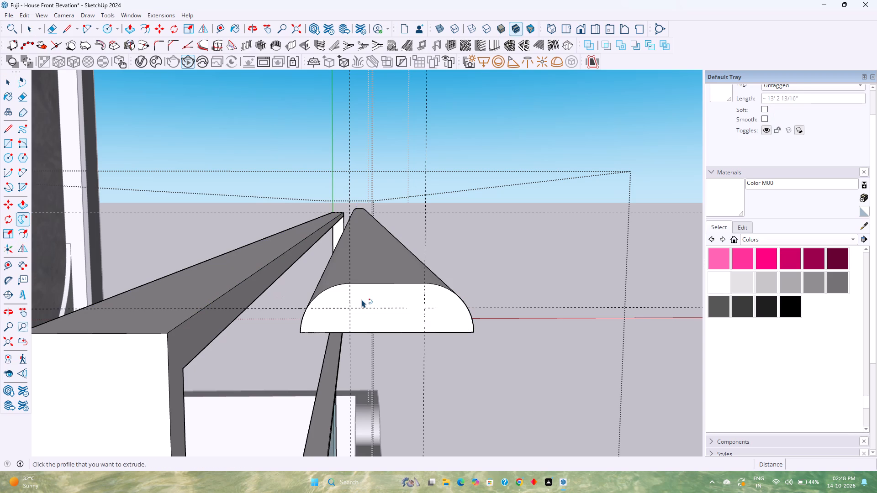
key(space)
Move the rounded top rail onto the frame, placing its bottom-edge midpoint on the midpoint of the frame's top end edge.
scroll(451, 319, down, 4)
middle_drag(472, 326, 393, 354)
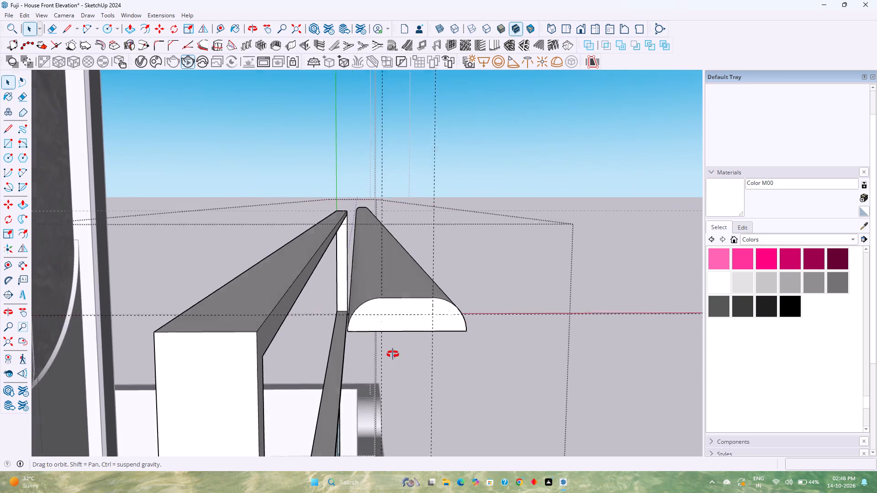
middle_drag(393, 354, 309, 358)
triple_click(281, 334)
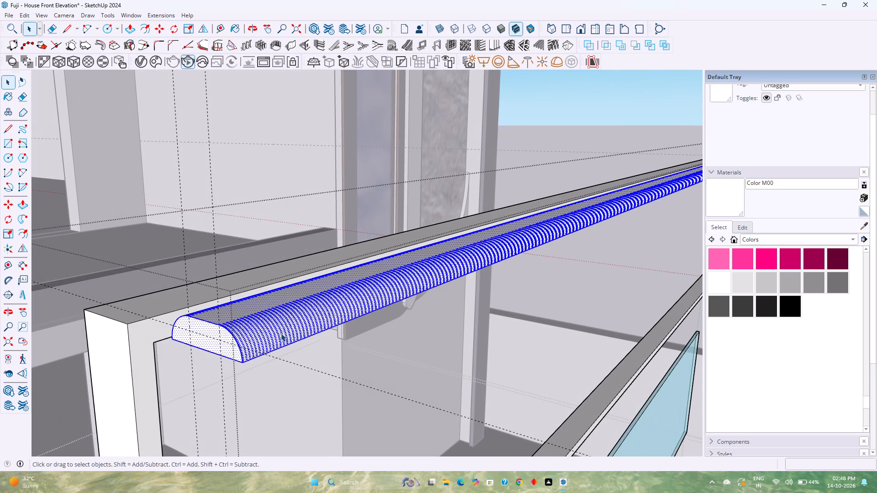
key(m)
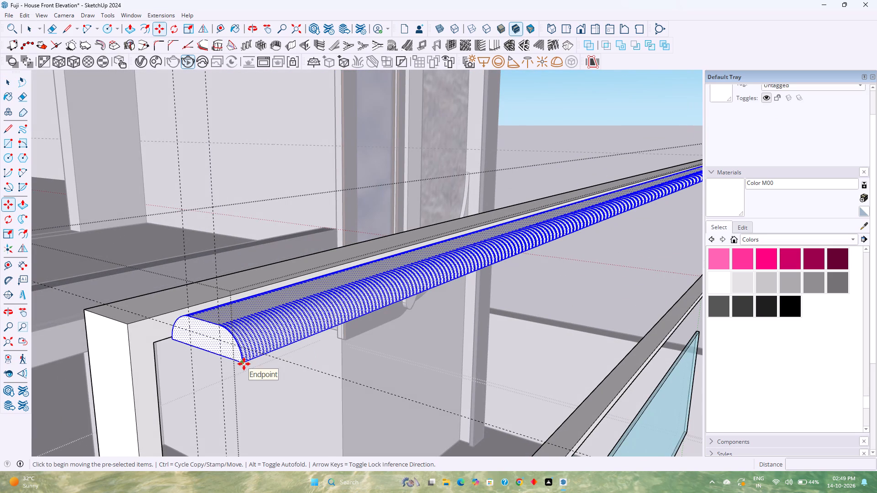
click(208, 353)
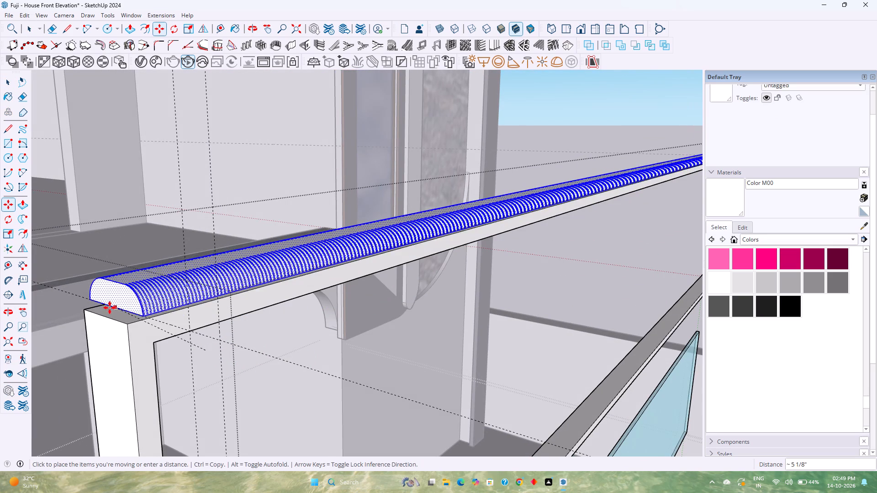
scroll(102, 314, up, 4)
middle_drag(102, 314, 130, 304)
middle_drag(132, 304, 185, 288)
middle_drag(188, 287, 217, 279)
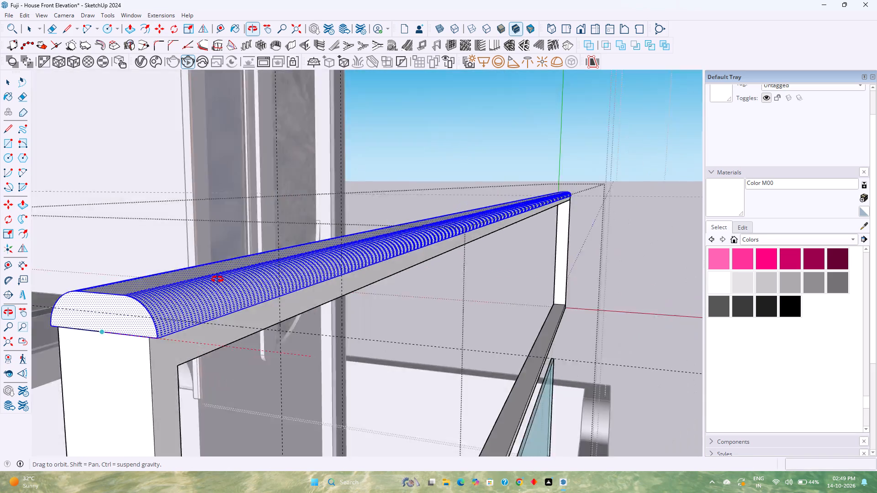
middle_drag(217, 279, 239, 274)
middle_click(239, 274)
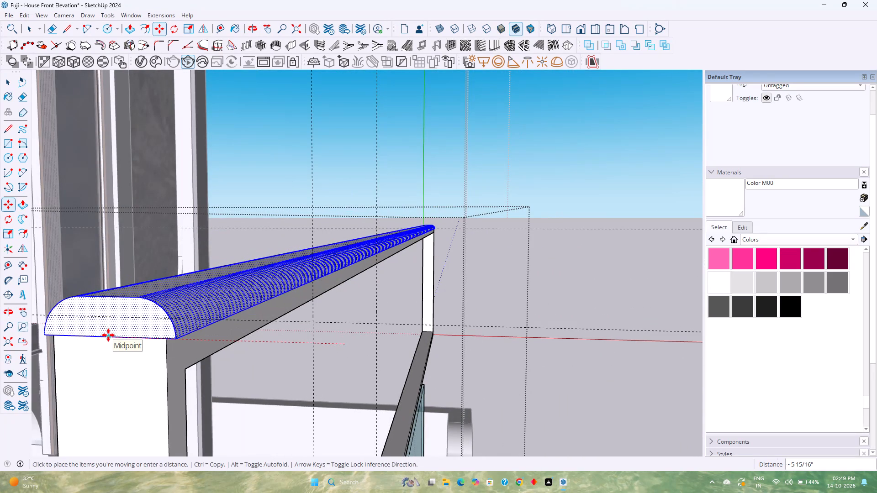
click(108, 335)
middle_drag(156, 340, 59, 339)
middle_click(59, 339)
scroll(58, 339, down, 5)
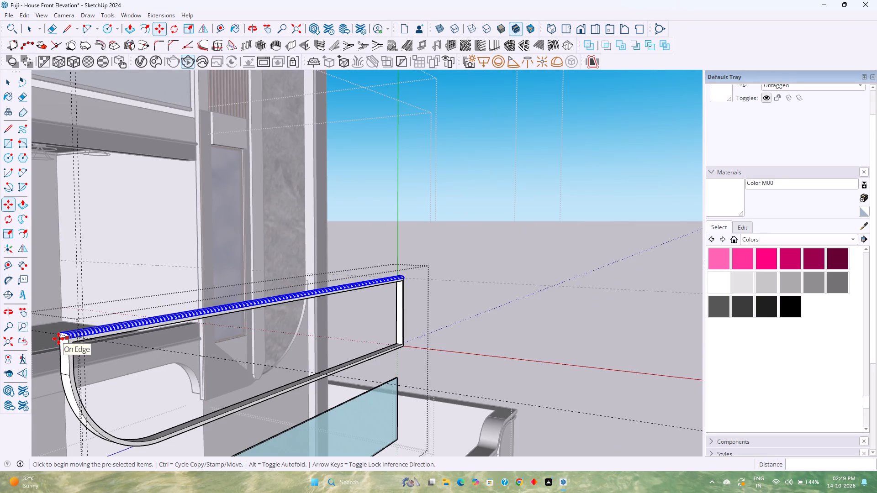
key(space)
scroll(248, 337, down, 2)
middle_drag(300, 339, 260, 355)
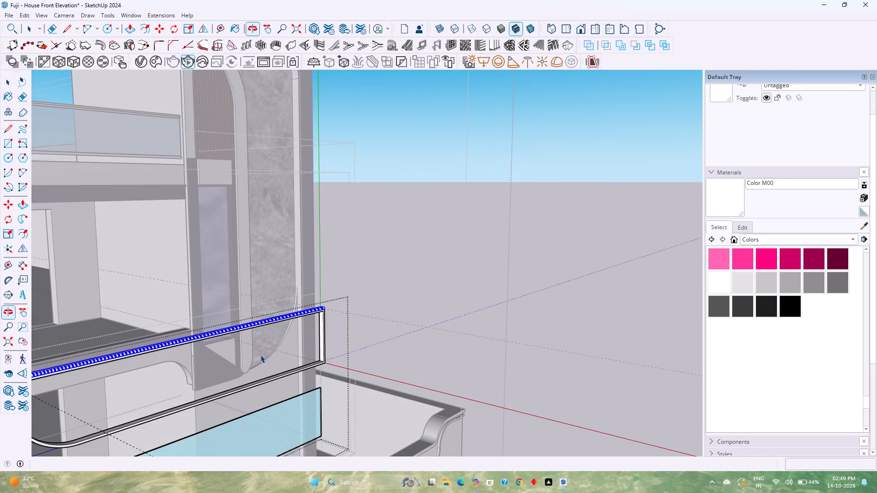
key(Escape)
Move the tinted glass panel up into the white frame, aligning its lower square corner with the frame's inner lower corner.
middle_click(260, 352)
middle_drag(260, 352, 290, 336)
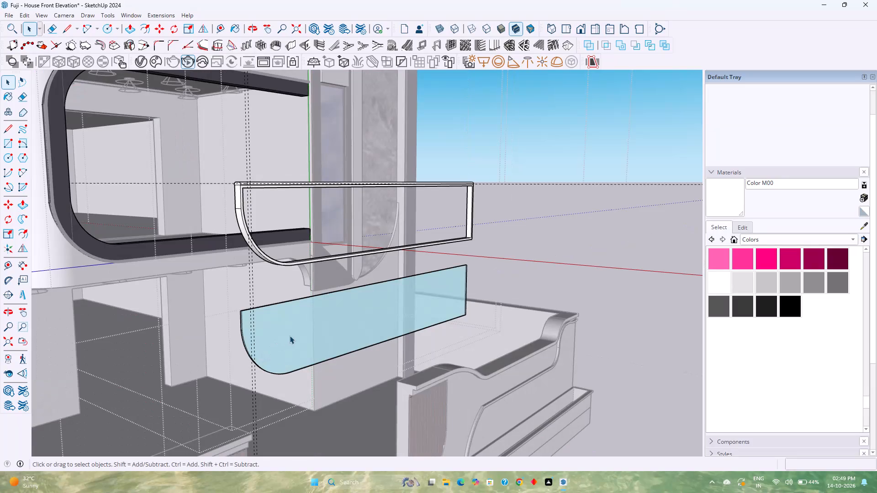
middle_drag(290, 336, 291, 335)
click(343, 329)
double_click(361, 318)
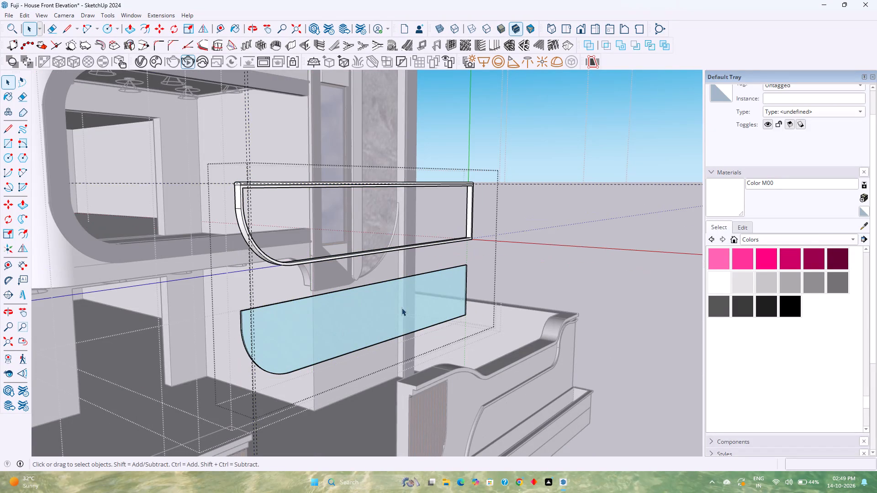
click(402, 308)
scroll(468, 303, up, 5)
middle_drag(468, 303, 488, 318)
middle_click(488, 318)
scroll(510, 357, up, 3)
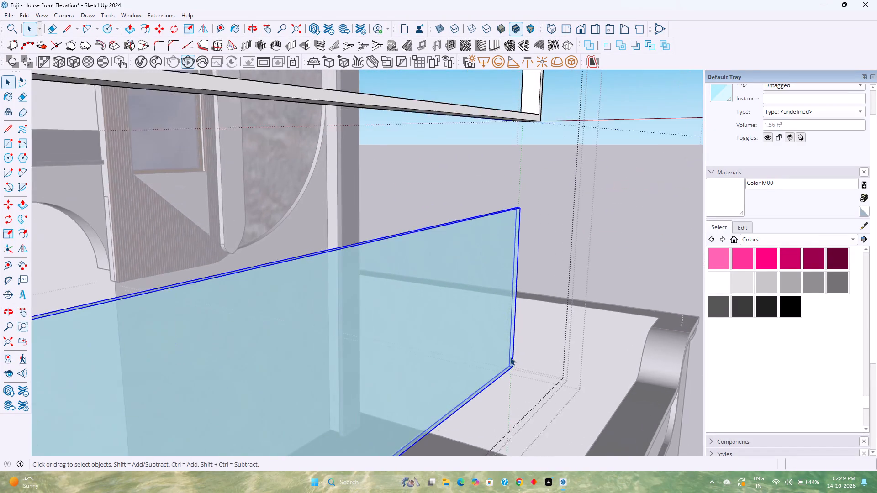
scroll(510, 357, up, 11)
key(m)
scroll(506, 368, up, 10)
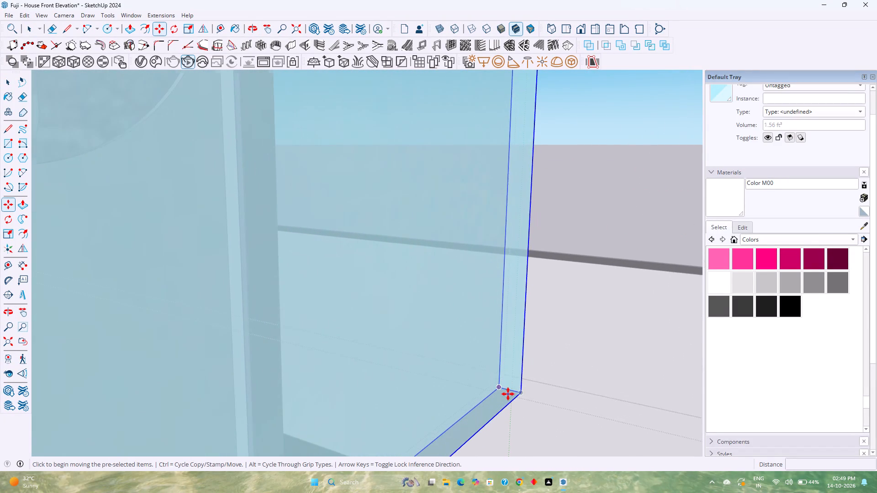
scroll(508, 394, up, 15)
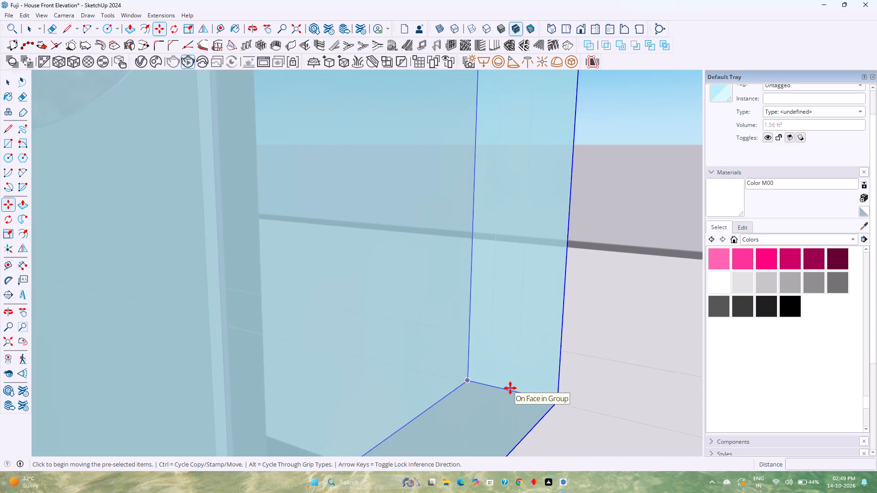
scroll(510, 388, up, 6)
middle_drag(510, 388, 474, 396)
middle_click(474, 396)
middle_drag(565, 385, 380, 359)
scroll(380, 359, up, 1)
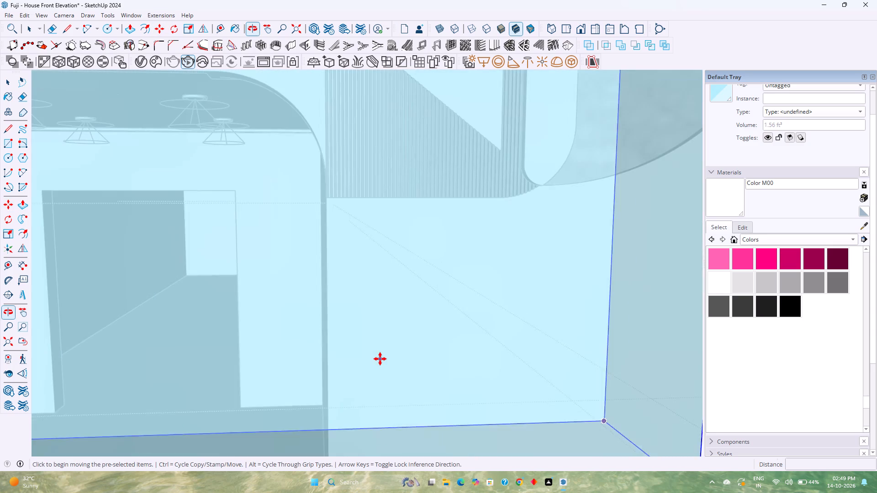
scroll(380, 359, down, 11)
click(514, 413)
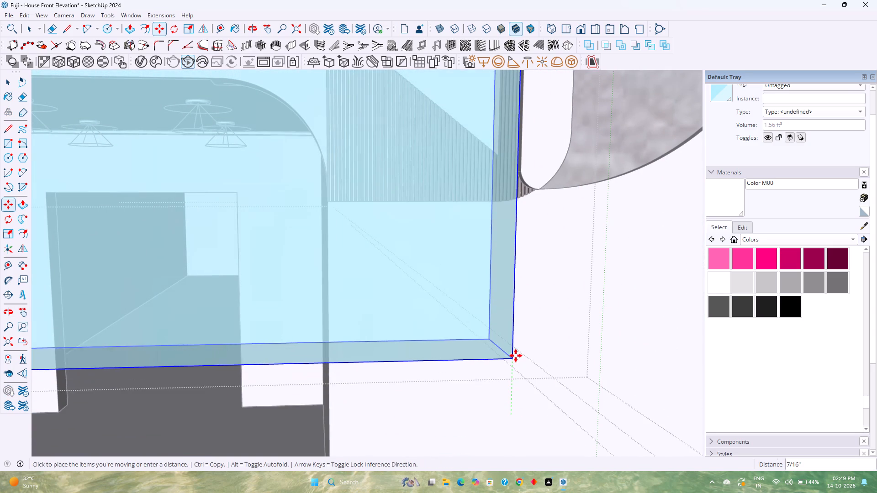
scroll(515, 356, down, 17)
shift+middle_drag(497, 338, 407, 411)
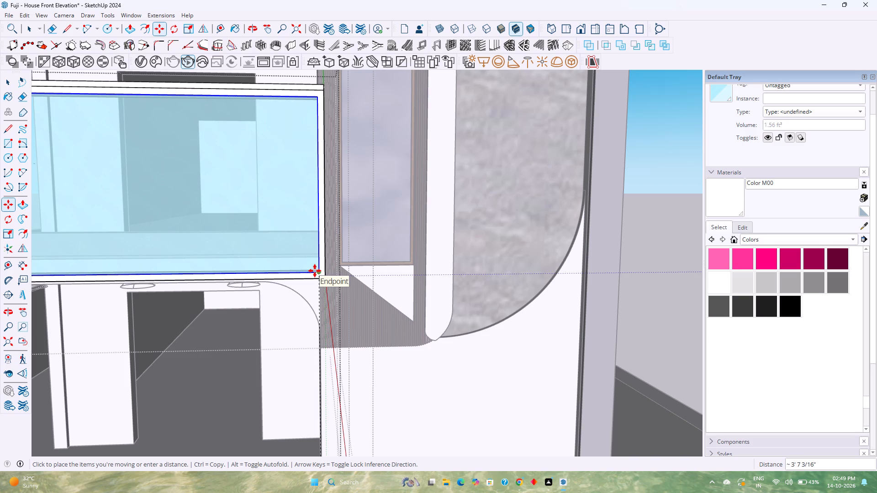
scroll(315, 271, up, 8)
click(327, 277)
Examine how the glass panel sits inside the frame, from the overall elevation and at the lower square corner.
middle_click(322, 279)
middle_drag(322, 279, 323, 280)
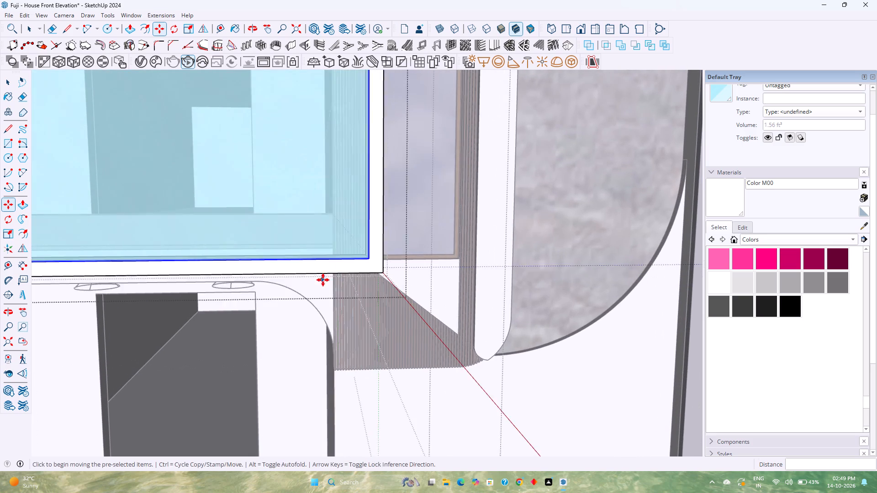
middle_drag(323, 280, 330, 283)
middle_drag(369, 295, 391, 300)
middle_drag(393, 301, 399, 302)
middle_click(400, 302)
middle_click(408, 302)
scroll(421, 302, down, 11)
shift+middle_drag(421, 302, 408, 326)
middle_click(408, 330)
middle_drag(408, 330, 457, 332)
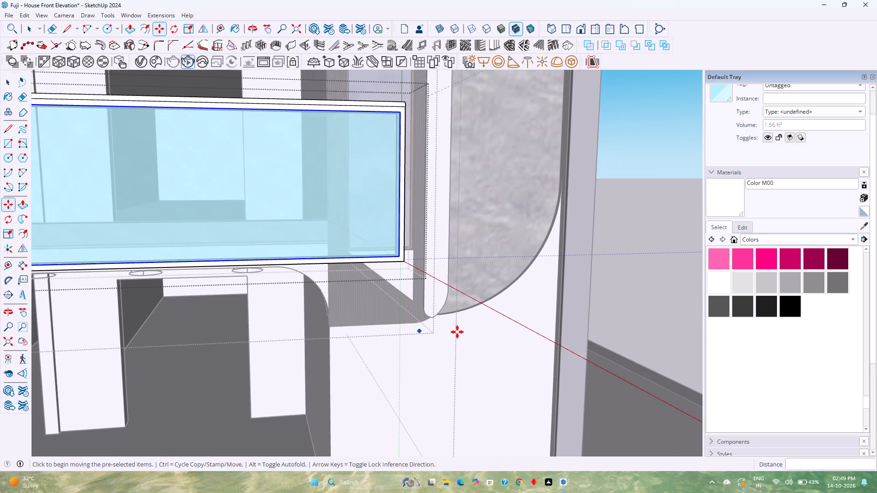
middle_drag(457, 332, 495, 330)
middle_click(495, 330)
scroll(416, 282, down, 7)
middle_drag(404, 274, 410, 274)
middle_click(410, 275)
middle_click(413, 276)
middle_click(471, 295)
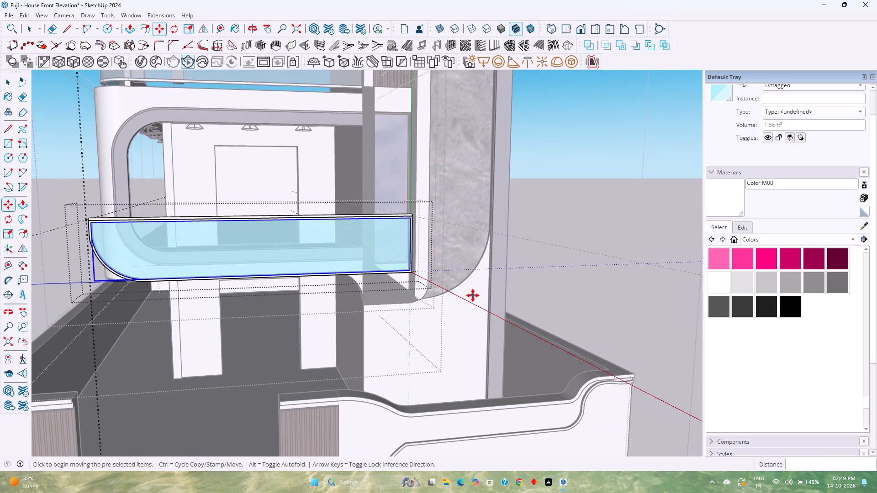
scroll(473, 295, down, 5)
shift+middle_drag(454, 283, 439, 298)
shift+middle_click(439, 298)
middle_drag(374, 320, 400, 325)
middle_drag(413, 329, 425, 332)
scroll(474, 312, up, 3)
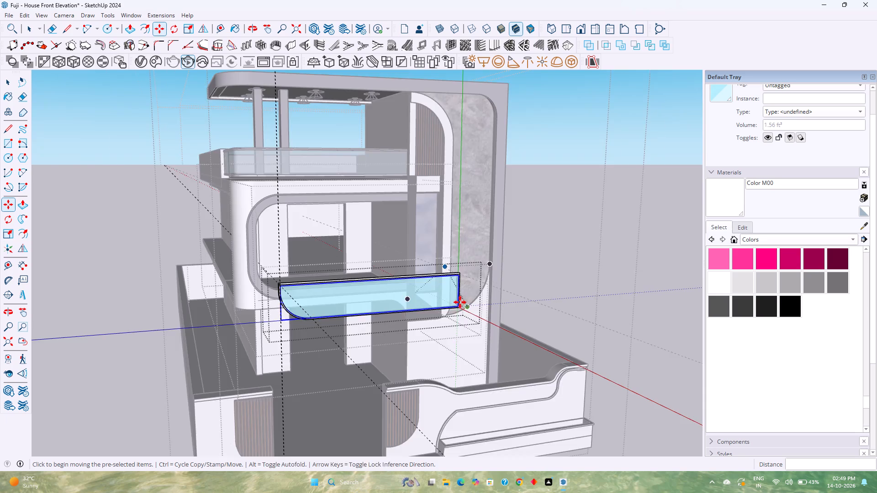
scroll(460, 302, up, 5)
scroll(407, 292, up, 16)
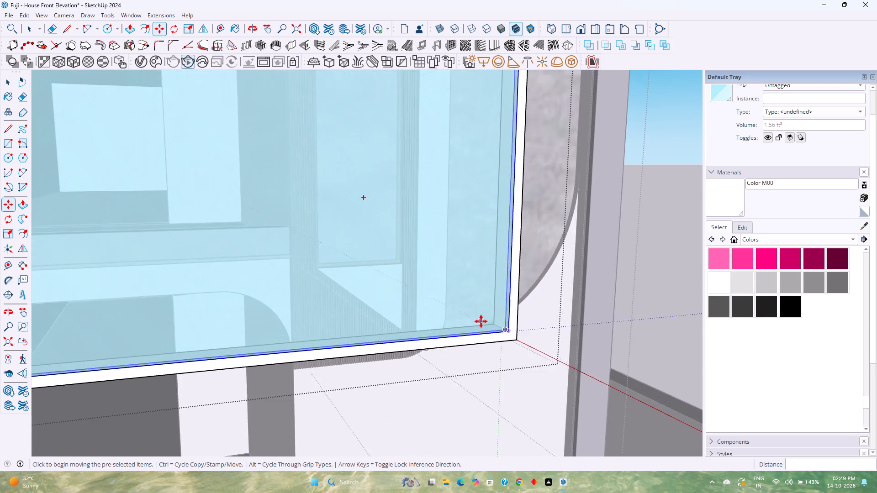
middle_drag(484, 323, 577, 375)
middle_click(577, 376)
middle_click(578, 376)
scroll(503, 326, down, 11)
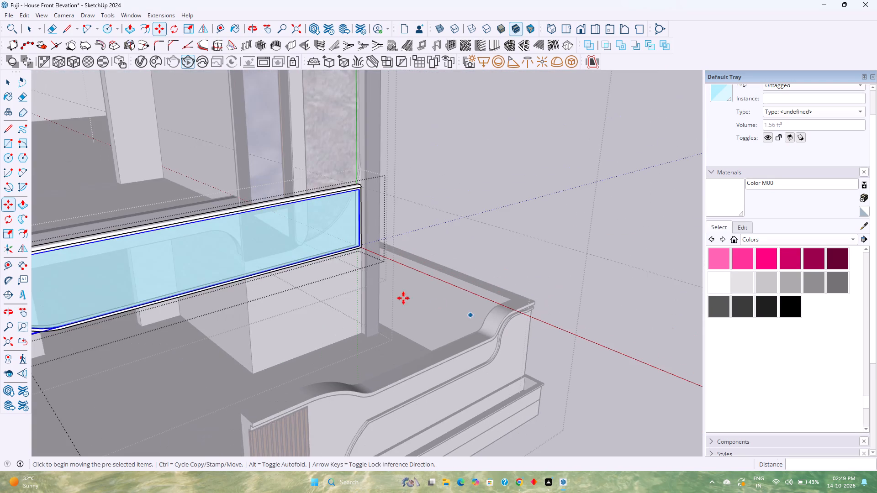
Move the tinted glass back about 1" so it sits recessed within the depth of the white frame.
scroll(355, 239, up, 20)
scroll(355, 239, up, 1)
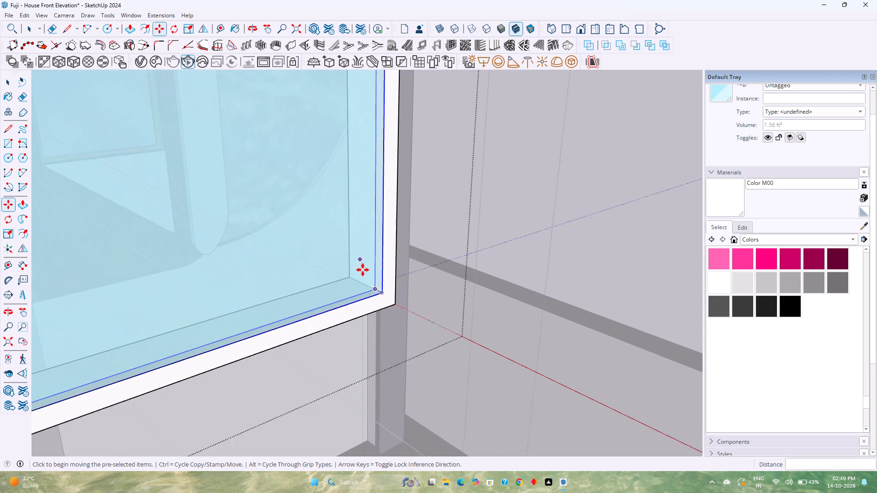
scroll(363, 270, up, 3)
click(388, 303)
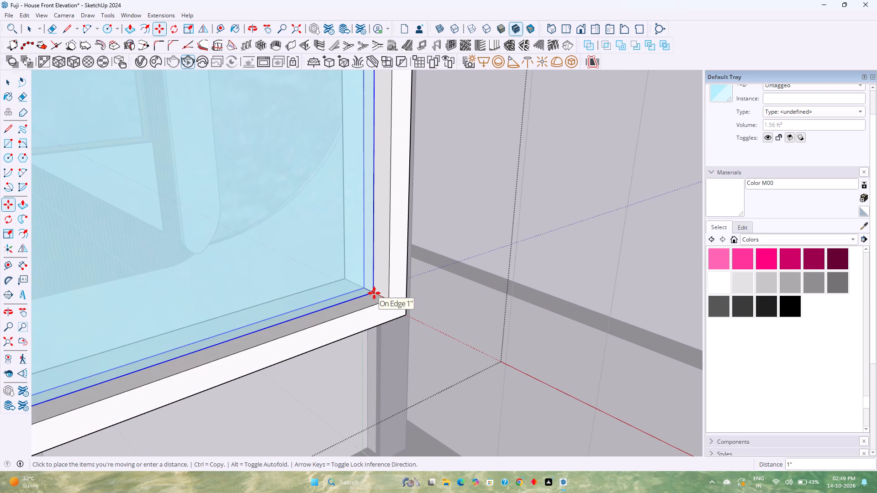
click(374, 293)
key(space)
scroll(374, 293, down, 5)
key(Escape)
Move the whole framed glass panel with its top rail 10' along the red axis toward the rounded middle-floor opening.
scroll(374, 293, down, 4)
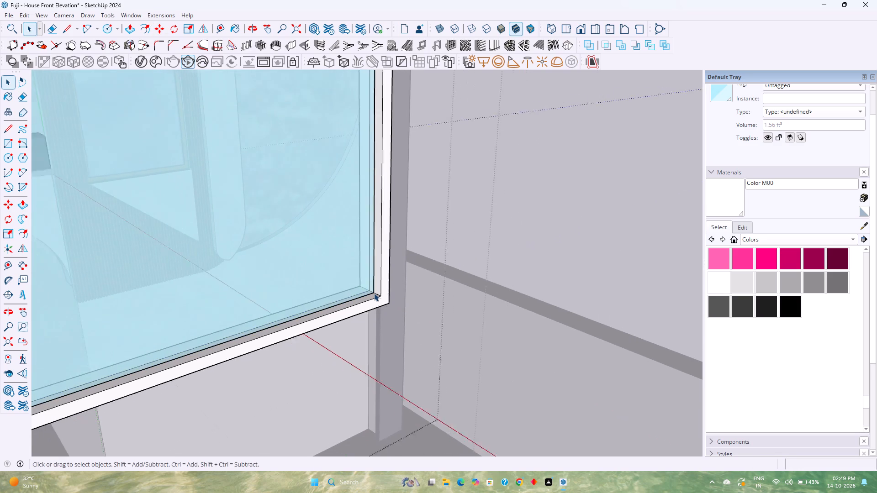
scroll(374, 293, down, 18)
click(374, 293)
scroll(374, 293, down, 3)
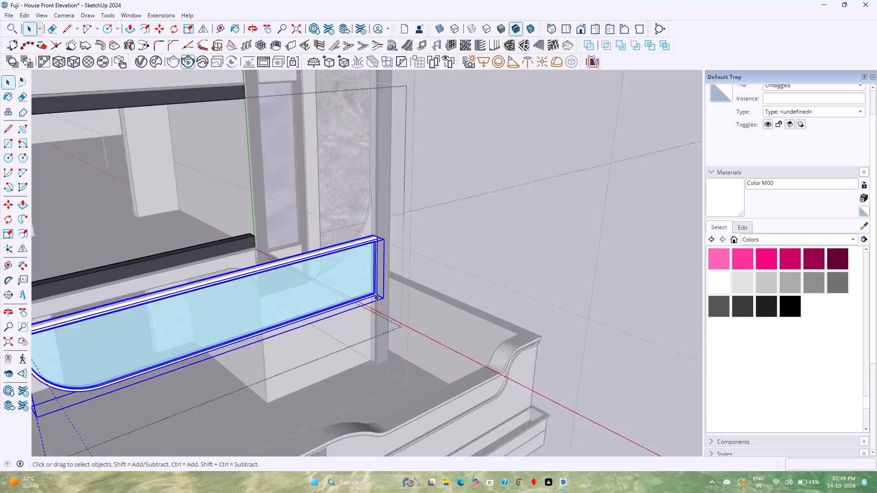
scroll(374, 293, down, 5)
middle_drag(373, 293, 431, 311)
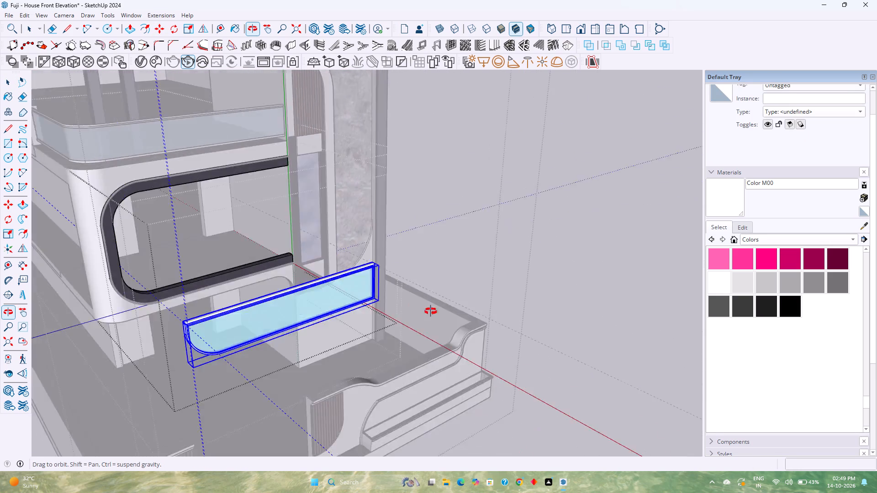
middle_drag(431, 311, 613, 303)
scroll(489, 279, up, 3)
scroll(438, 286, up, 2)
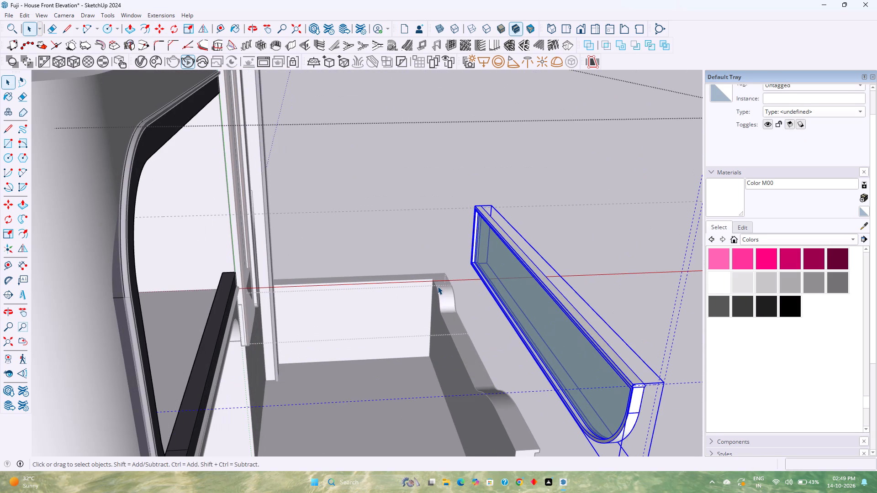
key(m)
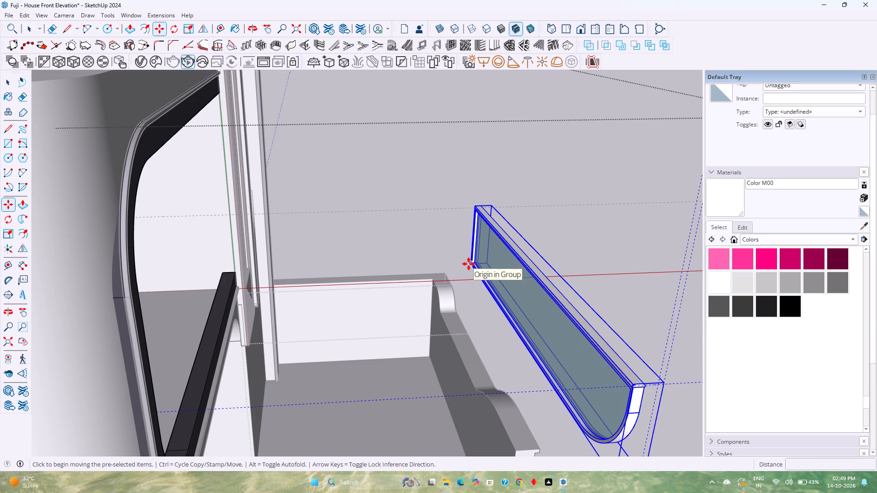
scroll(469, 264, up, 8)
scroll(469, 264, up, 15)
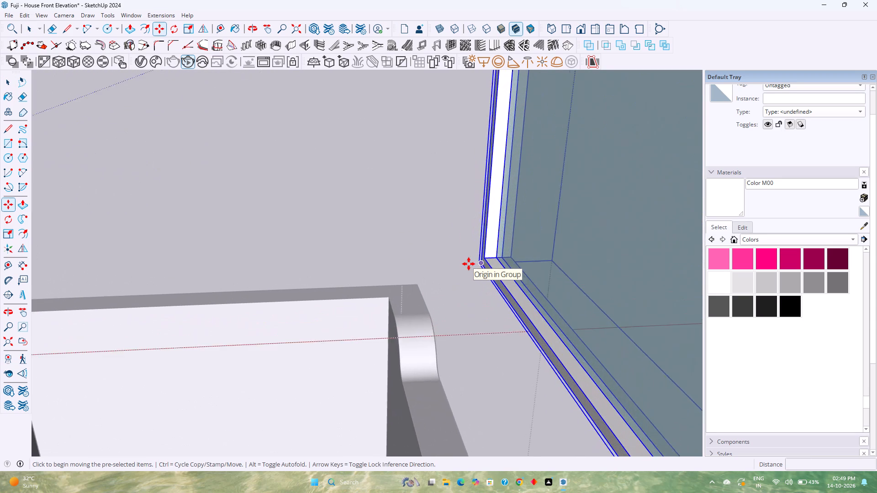
scroll(469, 264, up, 8)
click(489, 262)
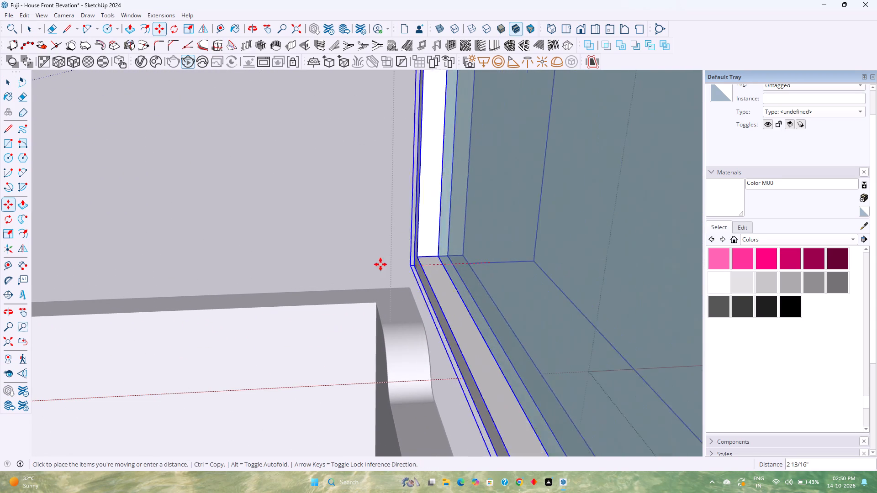
scroll(379, 264, down, 6)
key(Right)
scroll(379, 264, down, 8)
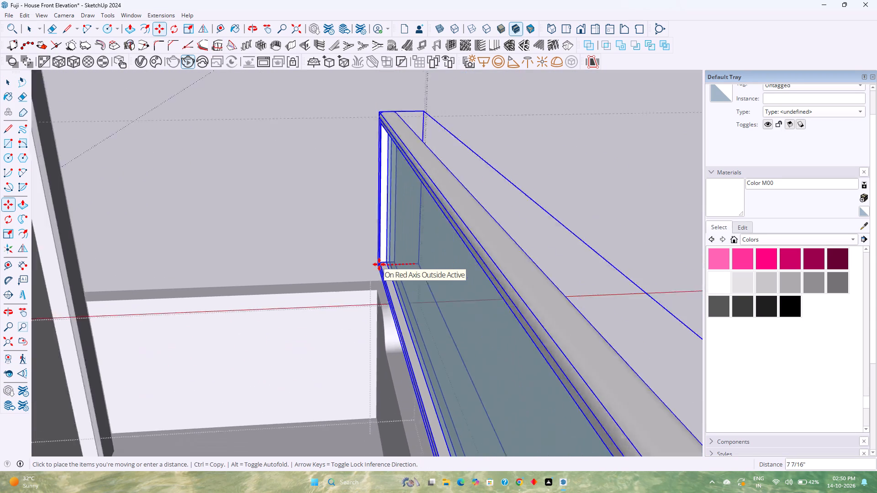
scroll(379, 264, down, 11)
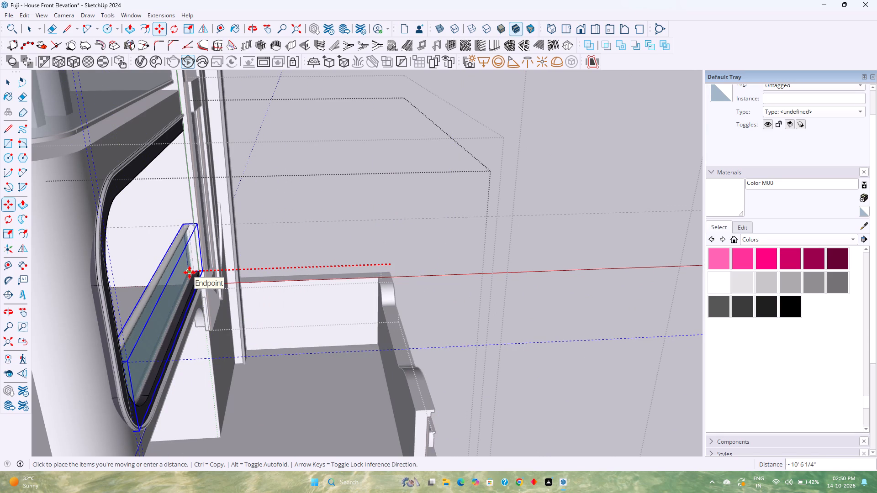
text(10')
key(Return)
Move the framed panel about 4 1/2" deeper into the rounded opening, taking it by the end corner of its top rail.
middle_drag(177, 292, 174, 274)
middle_click(174, 274)
middle_click(174, 274)
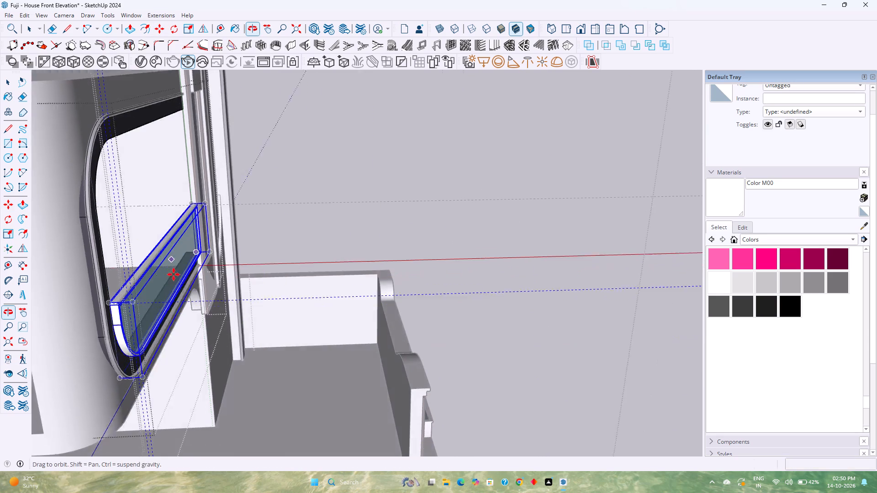
scroll(174, 274, up, 3)
scroll(174, 274, down, 5)
middle_drag(250, 277, 201, 290)
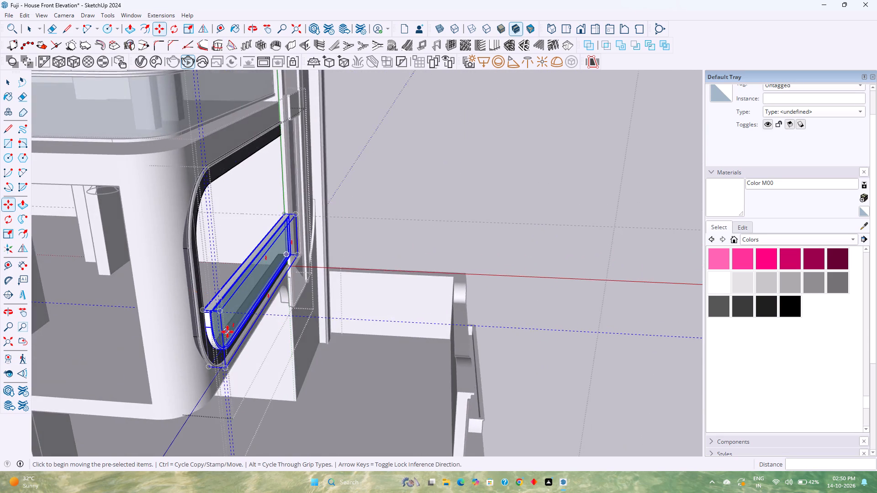
scroll(227, 332, up, 4)
scroll(190, 294, up, 11)
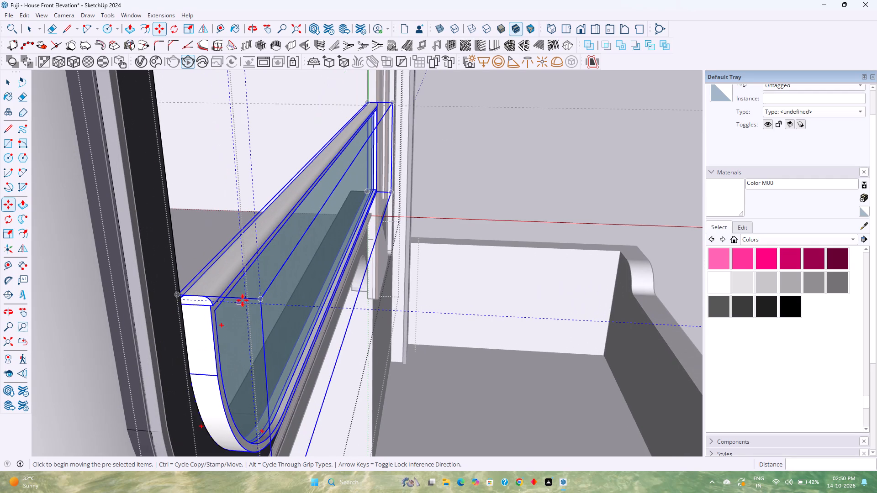
middle_click(186, 303)
middle_drag(186, 303, 361, 291)
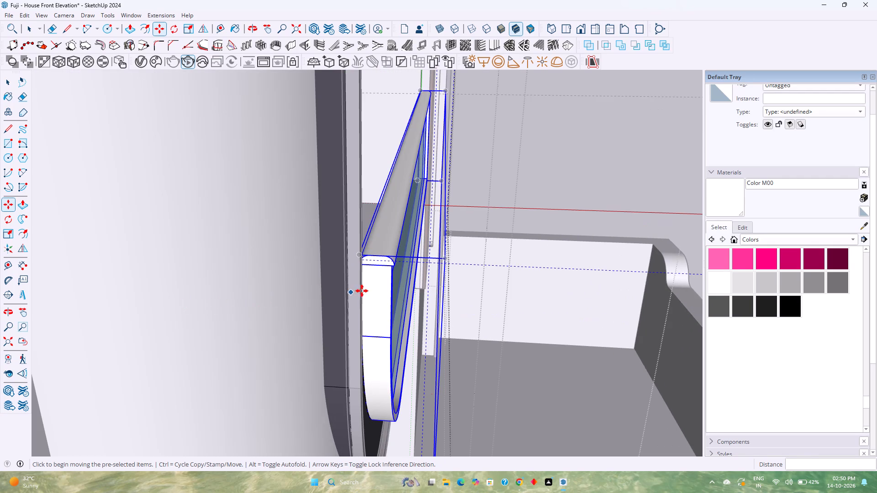
scroll(354, 292, down, 4)
middle_drag(354, 292, 398, 283)
middle_drag(400, 283, 408, 283)
middle_click(410, 283)
middle_drag(451, 278, 456, 277)
middle_click(489, 274)
middle_click(491, 274)
scroll(391, 288, down, 4)
shift+middle_drag(250, 305, 250, 305)
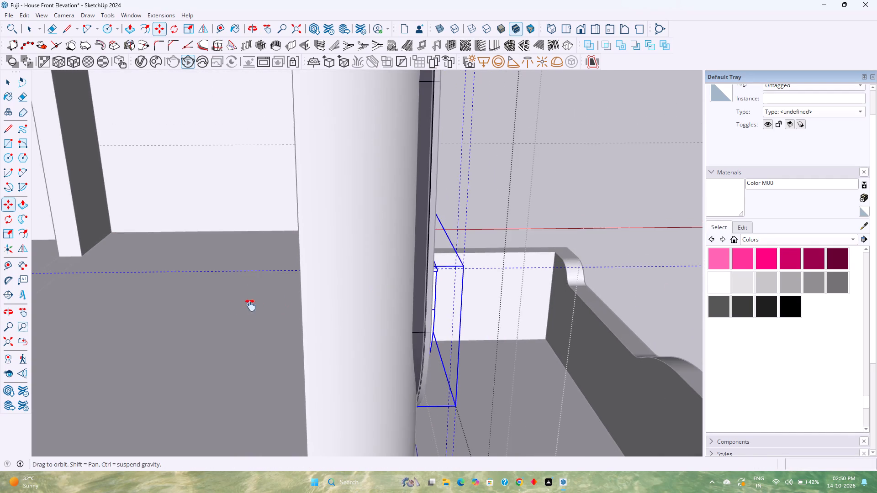
shift+middle_drag(250, 305, 300, 336)
shift+middle_drag(331, 351, 338, 354)
shift+middle_click(349, 359)
shift+middle_click(354, 361)
shift+middle_drag(363, 362, 367, 362)
shift+middle_click(369, 362)
shift+middle_drag(375, 223, 365, 278)
middle_drag(366, 281, 394, 278)
shift+middle_drag(465, 251, 453, 282)
scroll(454, 244, up, 14)
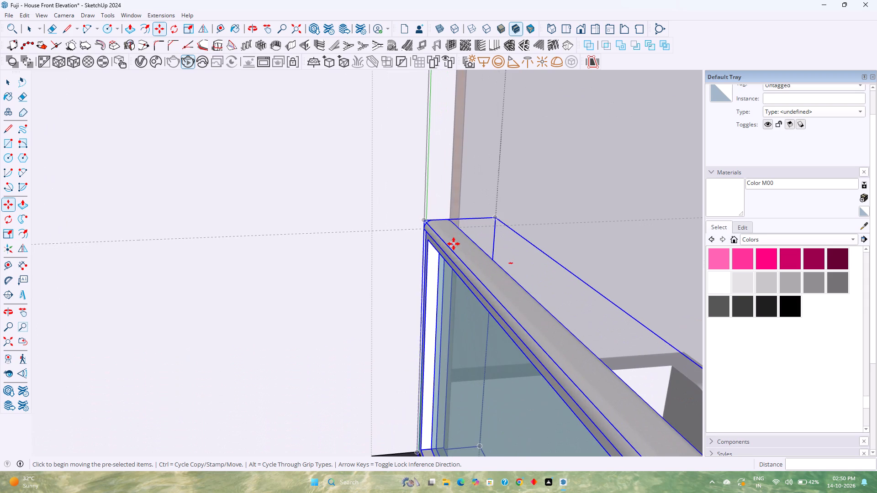
scroll(440, 236, down, 3)
click(428, 223)
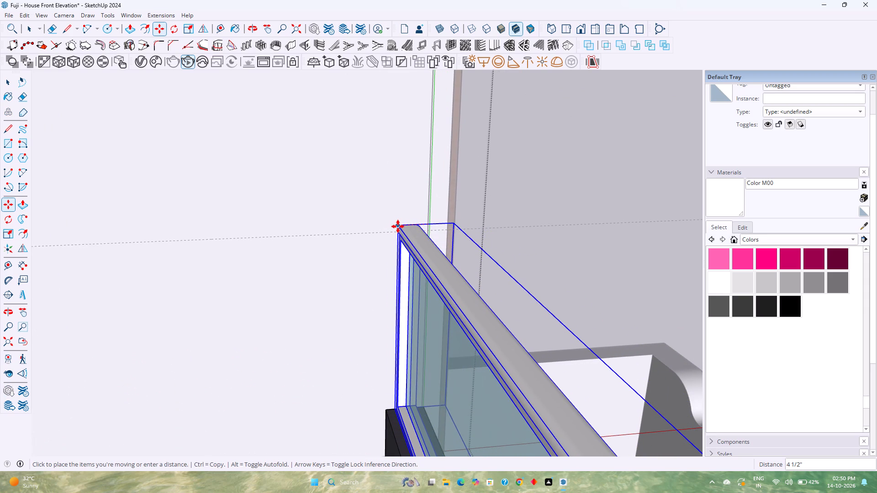
click(398, 228)
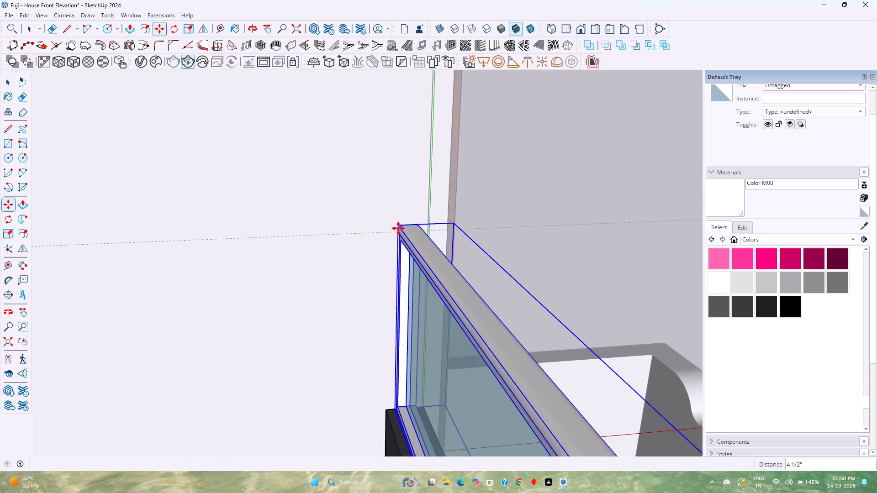
key(space)
Delete the construction guides while still inside the opening's group.
scroll(398, 228, down, 6)
middle_drag(405, 256, 334, 256)
middle_click(333, 256)
scroll(325, 255, down, 3)
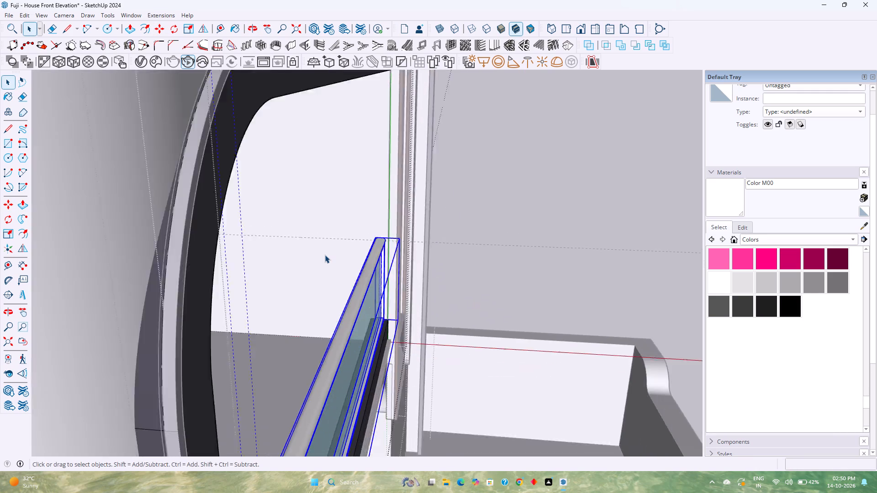
scroll(325, 255, down, 8)
middle_drag(325, 255, 148, 259)
scroll(148, 260, down, 3)
shift+middle_drag(171, 267, 324, 254)
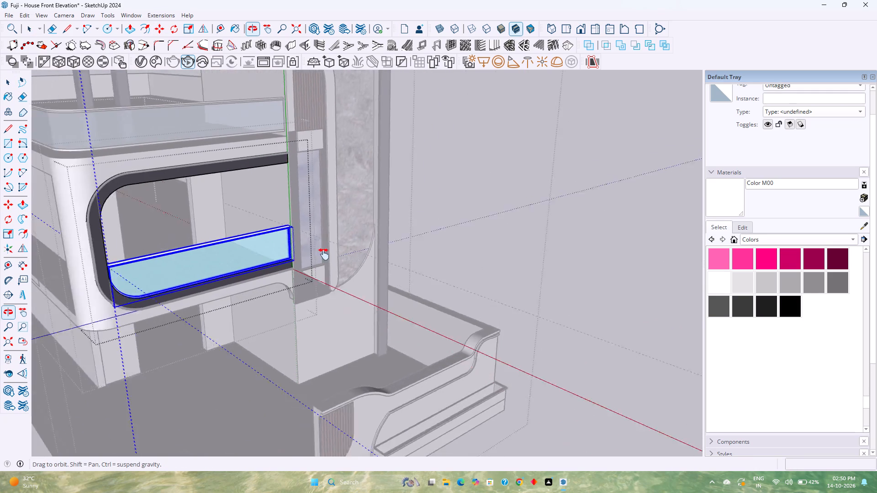
shift+middle_drag(324, 254, 423, 248)
click(28, 16)
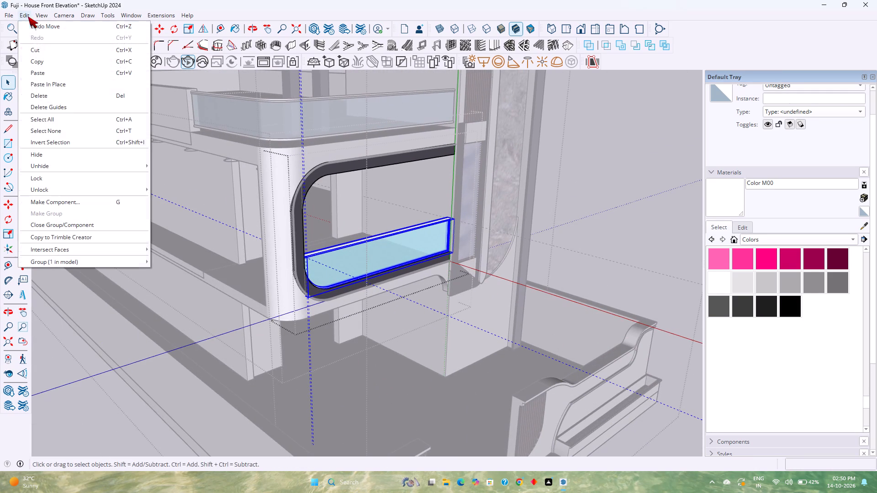
click(71, 110)
Examine how the framed glass panel fits the opening, especially along the dark surround and at the rounded lower corner.
middle_drag(433, 325, 336, 326)
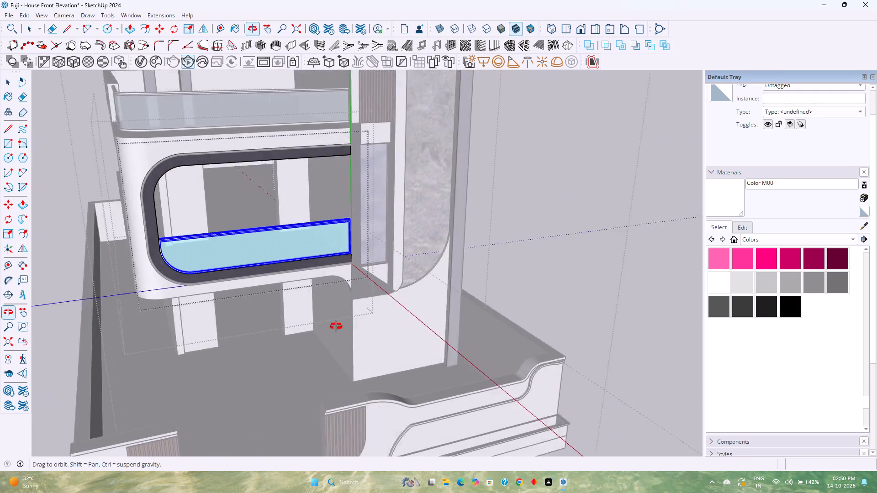
middle_drag(336, 326, 333, 326)
shift+middle_drag(269, 284, 336, 324)
scroll(336, 324, up, 7)
middle_click(336, 324)
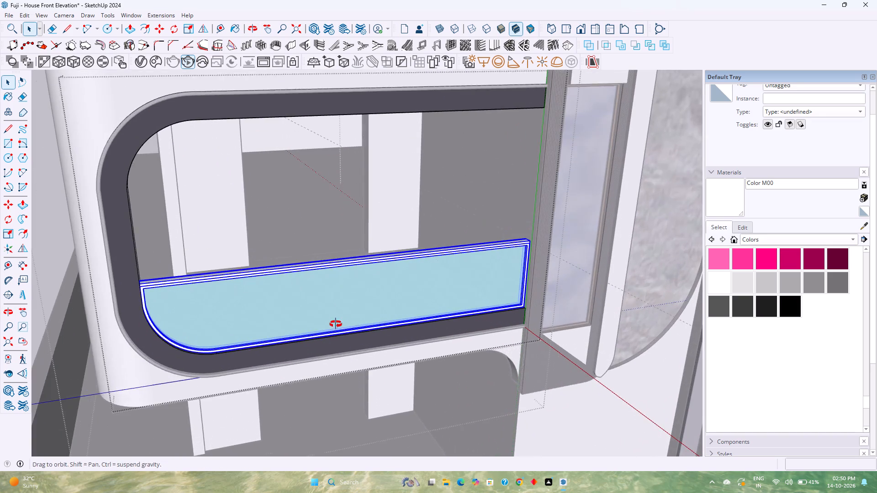
middle_click(336, 324)
middle_drag(324, 332, 312, 343)
scroll(194, 317, up, 3)
shift+middle_drag(194, 317, 313, 284)
middle_drag(342, 302, 314, 326)
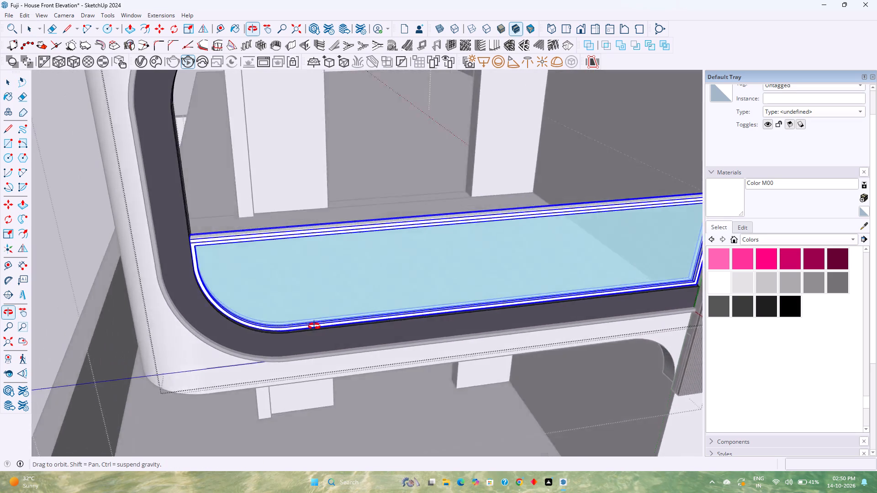
middle_drag(314, 326, 79, 353)
middle_click(79, 353)
scroll(273, 226, up, 2)
Exit all nested groups and delete the construction guides at the top level of the model.
key(Escape)
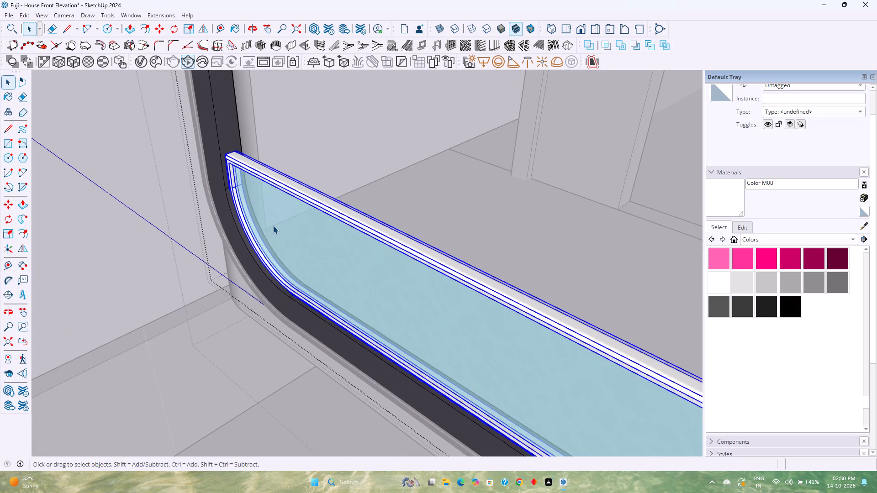
key(Escape)
scroll(313, 319, down, 11)
key(Escape)
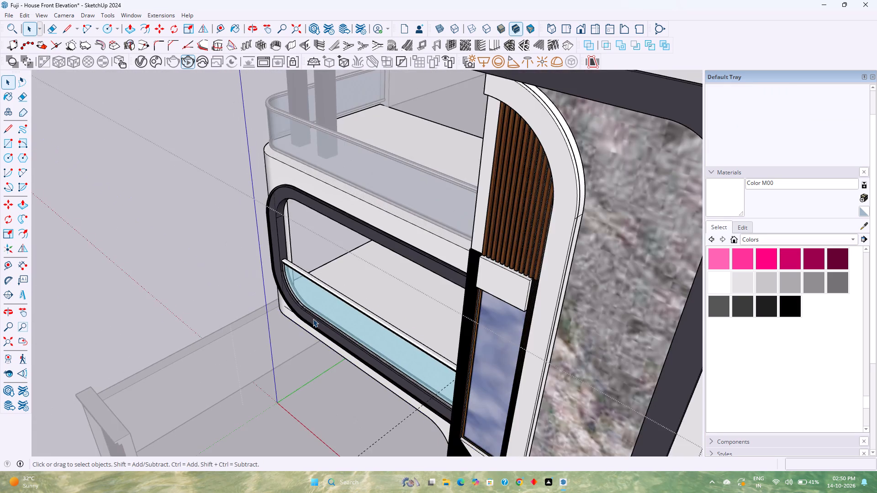
scroll(313, 319, down, 3)
middle_drag(313, 320, 386, 269)
key(Escape)
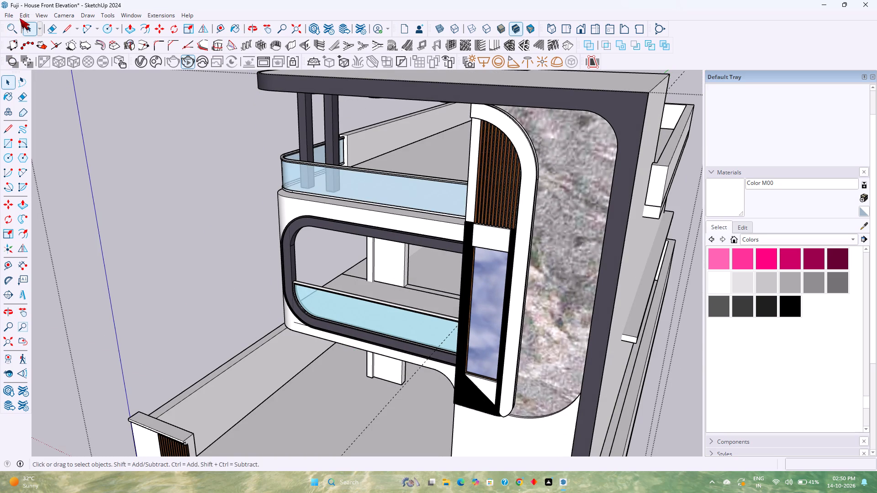
click(21, 17)
click(63, 105)
key(Escape)
Show the front view and open the nested groups down to the glass pane's geometry in the middle-floor opening.
click(584, 33)
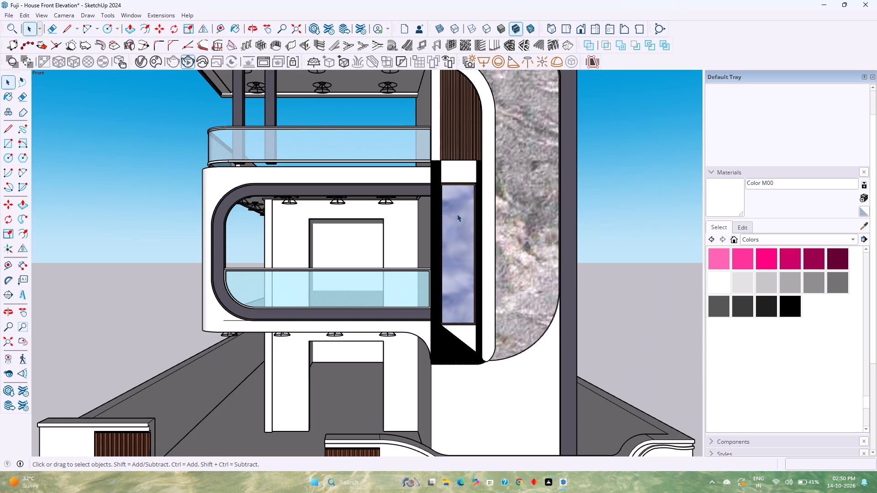
triple_click(406, 288)
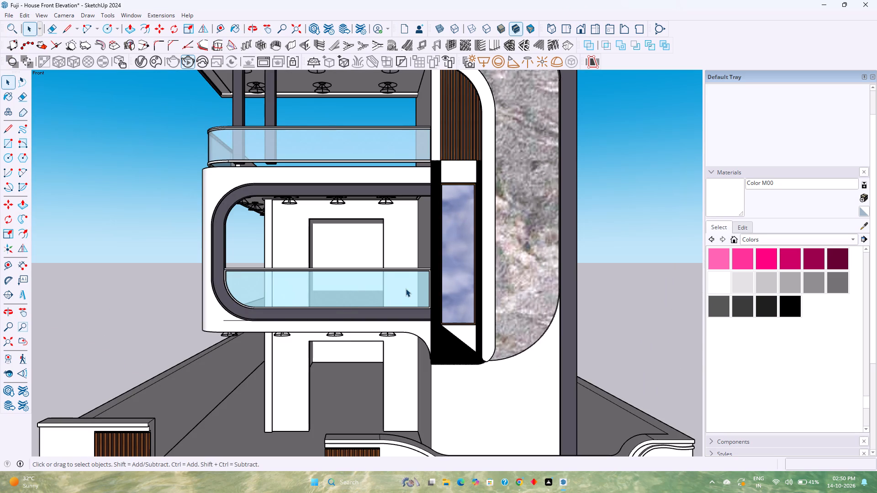
double_click(406, 288)
triple_click(406, 288)
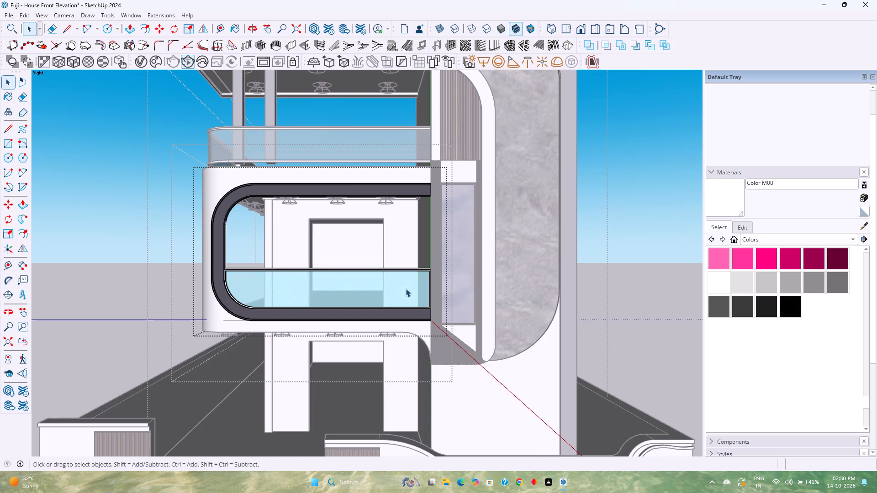
click(406, 288)
click(406, 288)
click(406, 288)
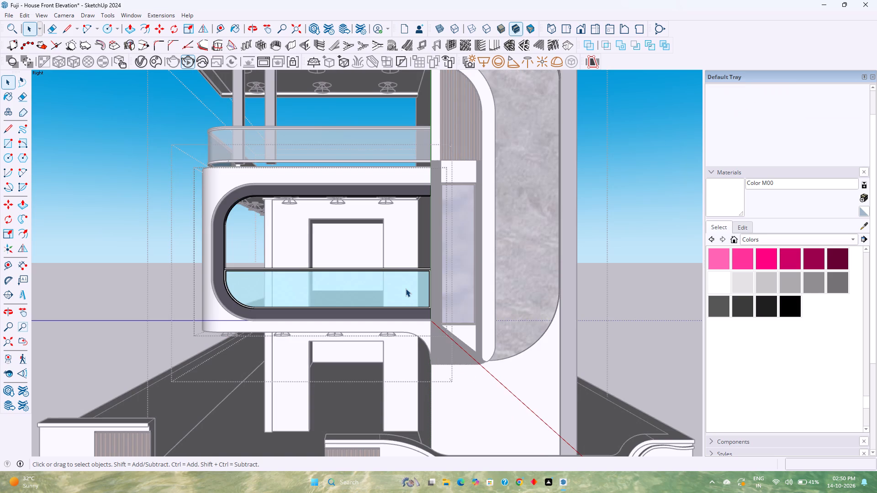
click(406, 288)
double_click(406, 288)
click(406, 288)
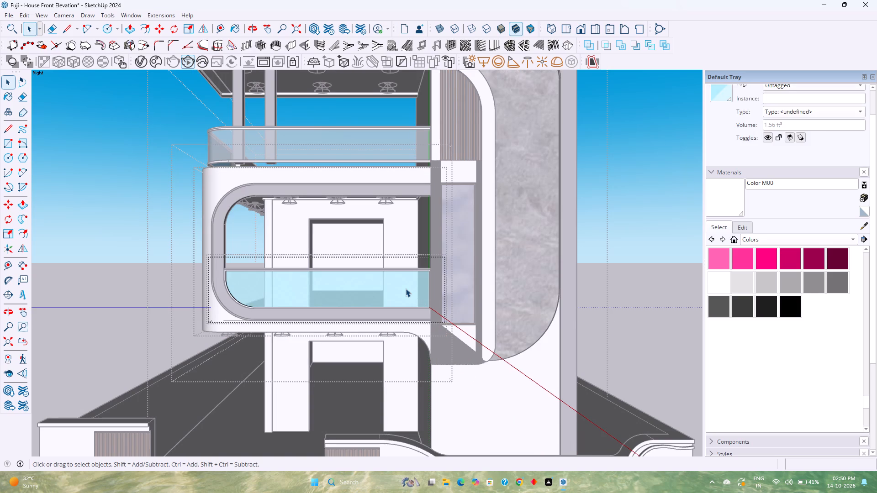
click(406, 288)
click(406, 288)
double_click(403, 292)
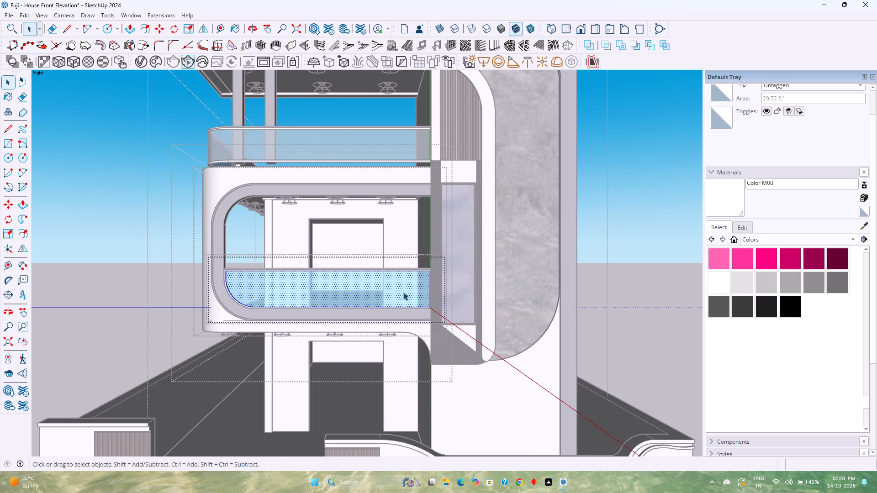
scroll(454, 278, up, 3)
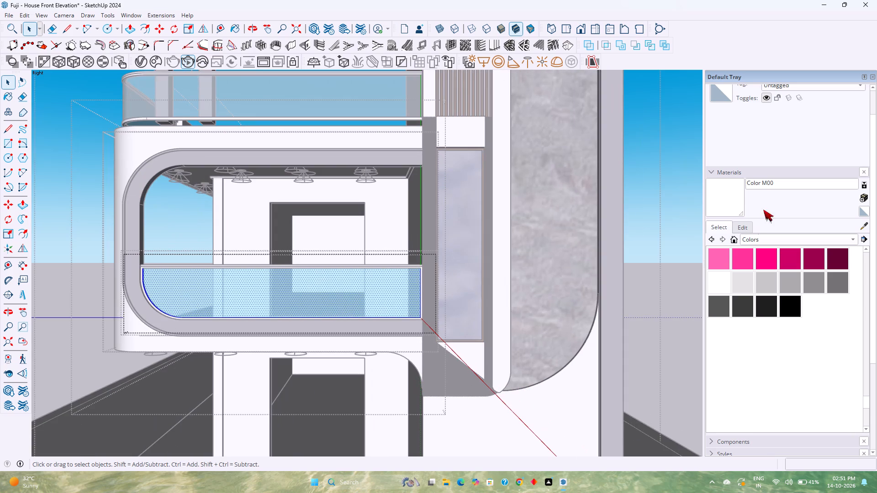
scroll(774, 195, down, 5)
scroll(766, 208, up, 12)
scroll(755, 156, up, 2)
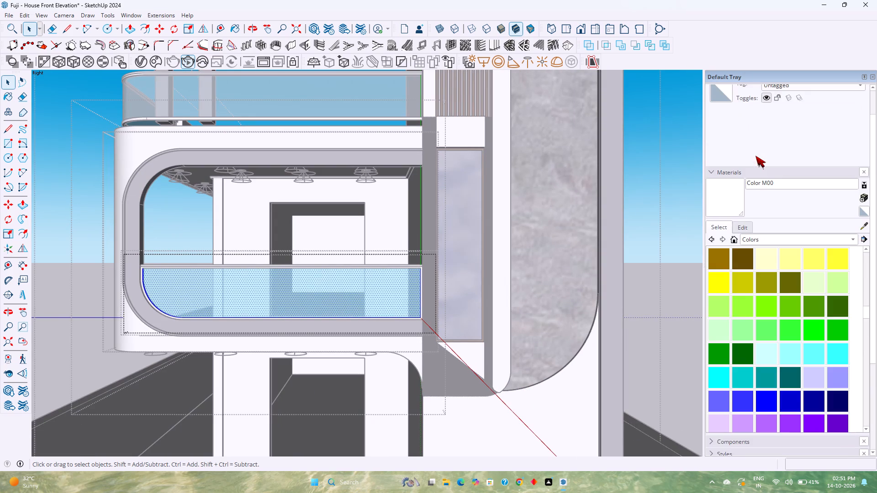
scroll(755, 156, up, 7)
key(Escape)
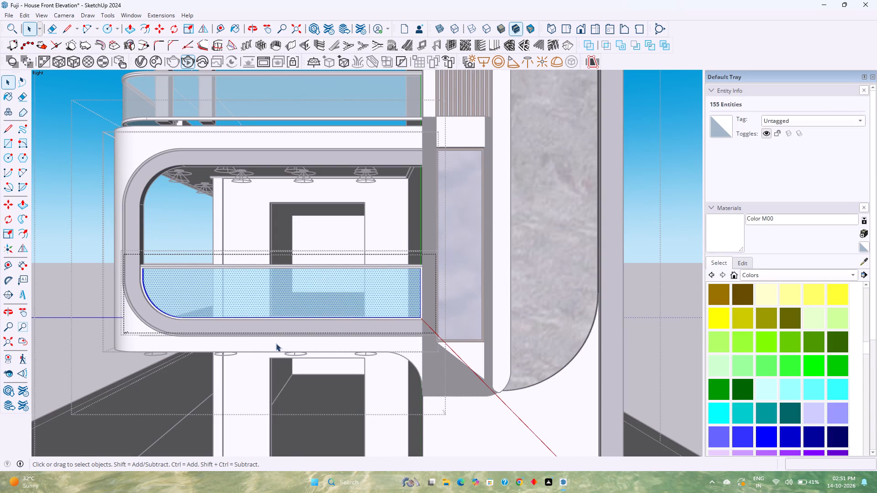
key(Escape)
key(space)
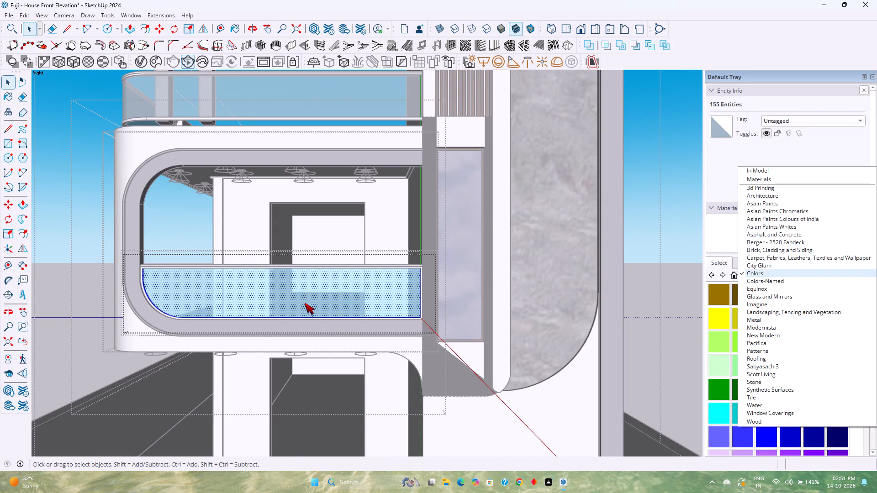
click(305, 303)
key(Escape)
Set the lightness of the middle-floor glass pane's Translucent Glass Tinted material to 89.
click(305, 303)
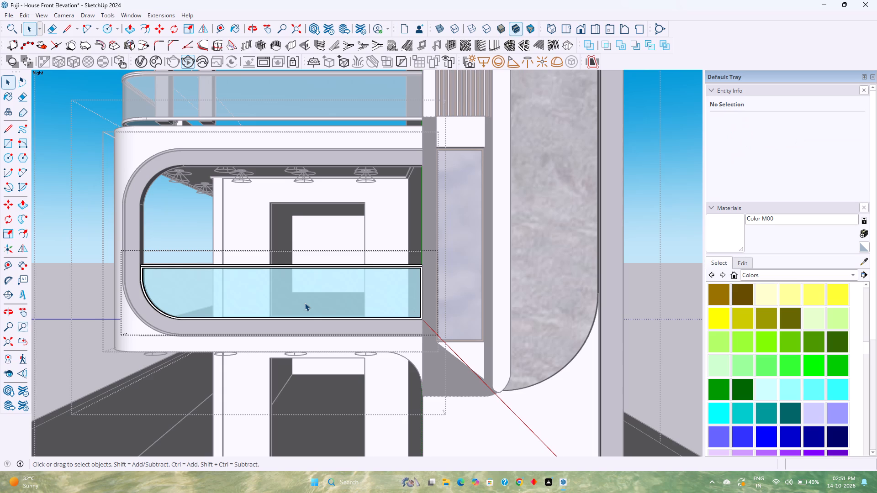
click(305, 303)
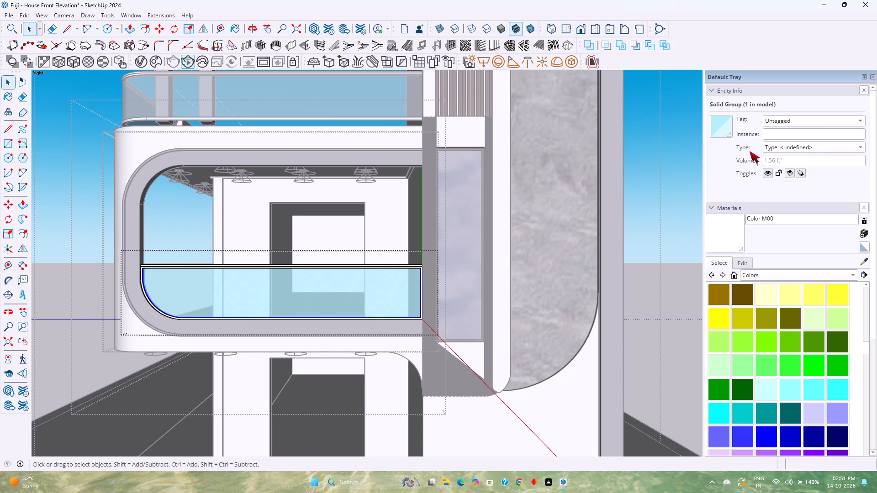
click(729, 132)
click(488, 233)
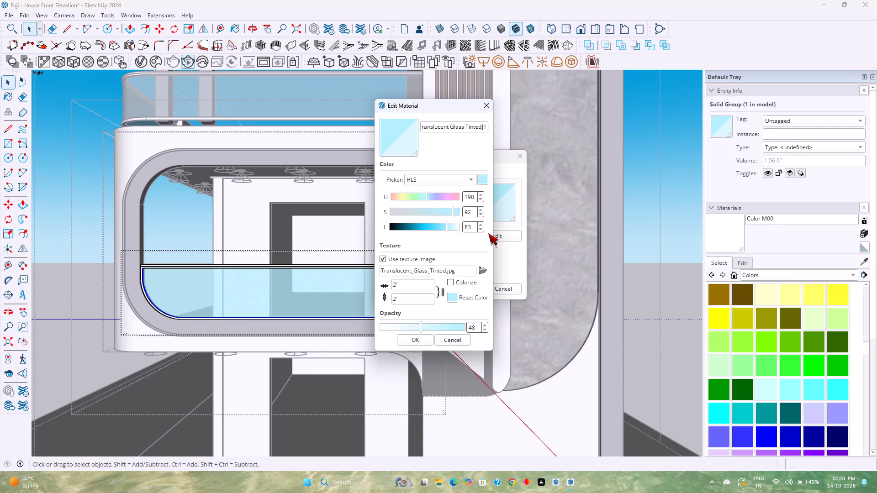
drag(449, 226, 453, 230)
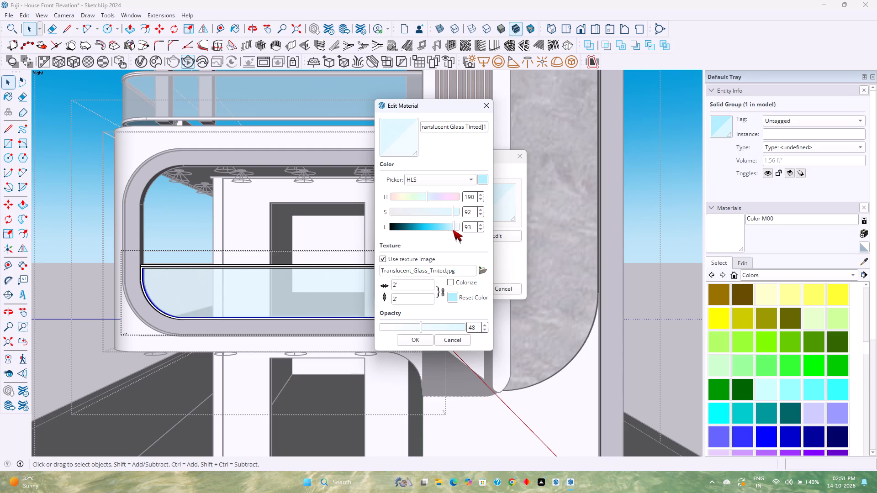
drag(453, 230, 452, 231)
drag(452, 231, 450, 236)
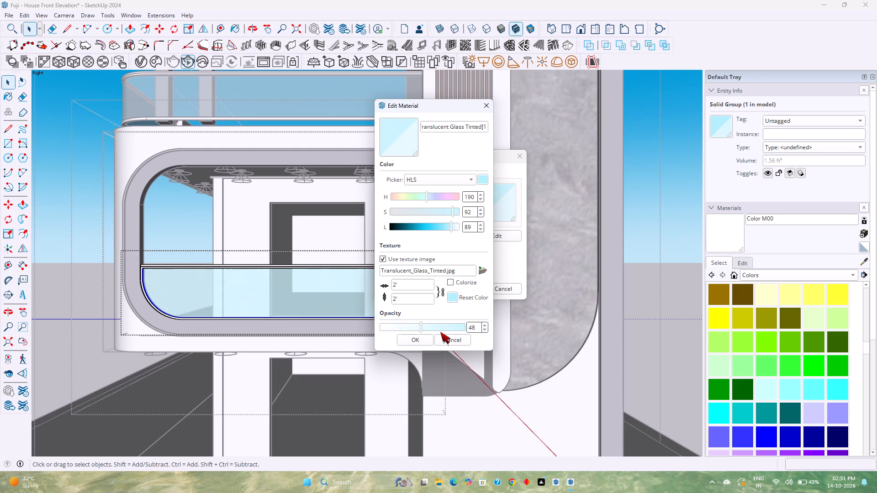
click(432, 339)
click(459, 288)
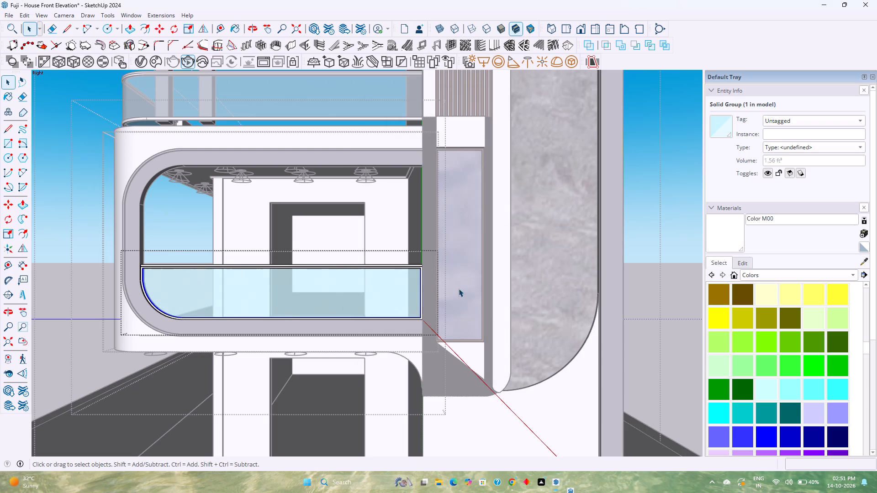
Exit all nested groups back to the top level of the model with nothing selected.
scroll(459, 288, down, 9)
key(Escape)
key(Escape)
key(Escape)
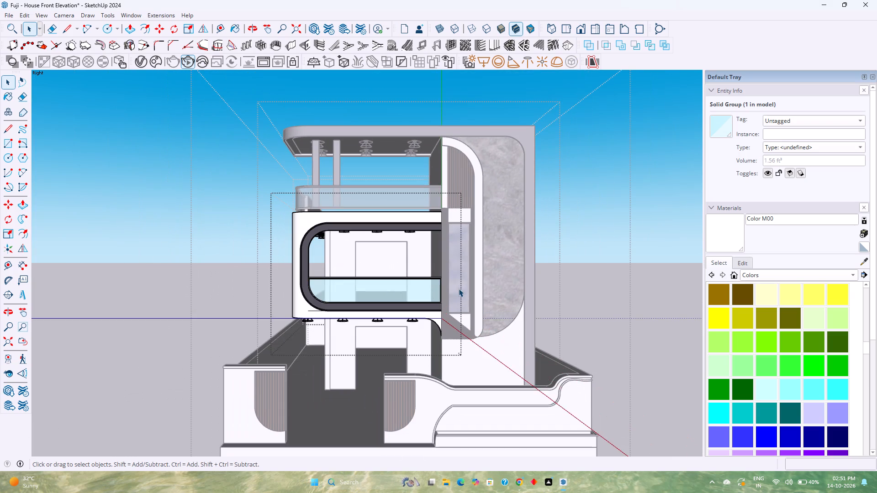
key(Escape)
key(Escape)
click(601, 266)
key(Escape)
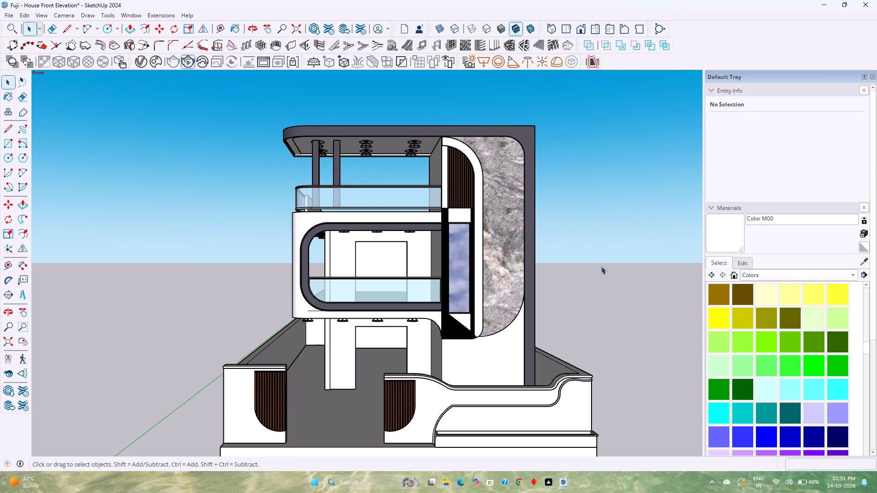
Frame the whole house in the front view and save the model.
scroll(601, 266, down, 1)
click(584, 32)
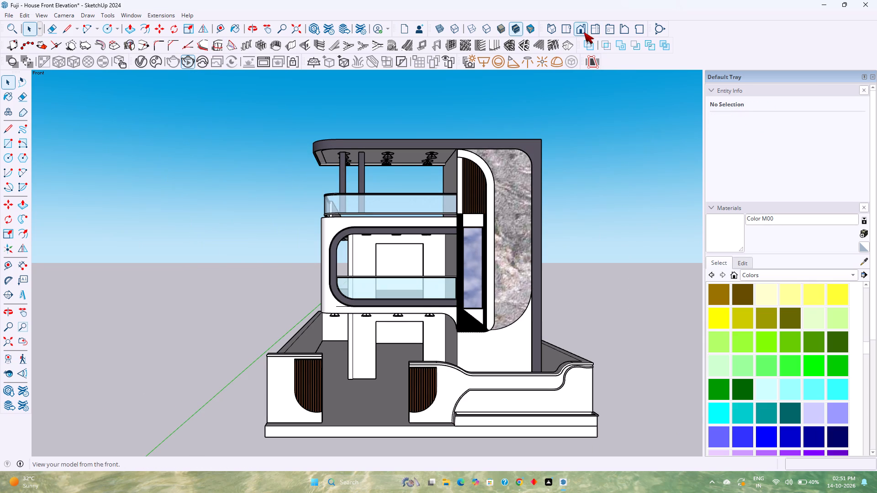
scroll(597, 236, up, 2)
shift+middle_drag(551, 323, 544, 293)
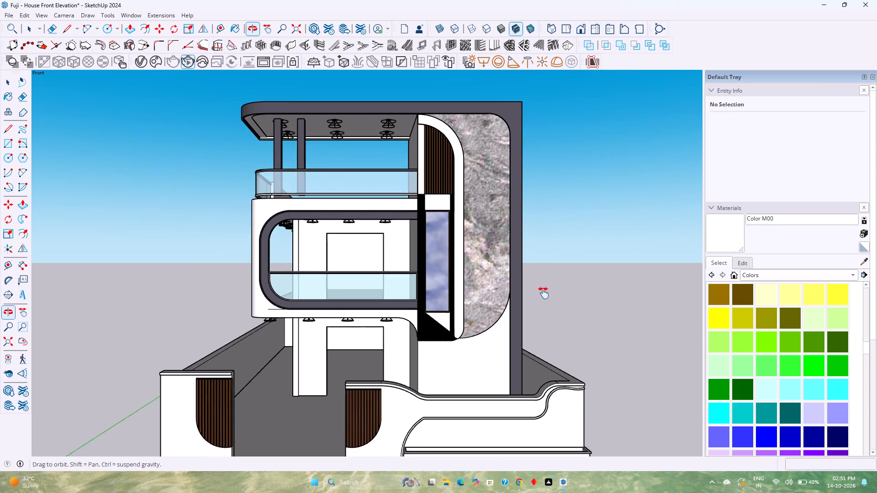
shift+middle_drag(544, 293, 543, 280)
key(ctrl+s)
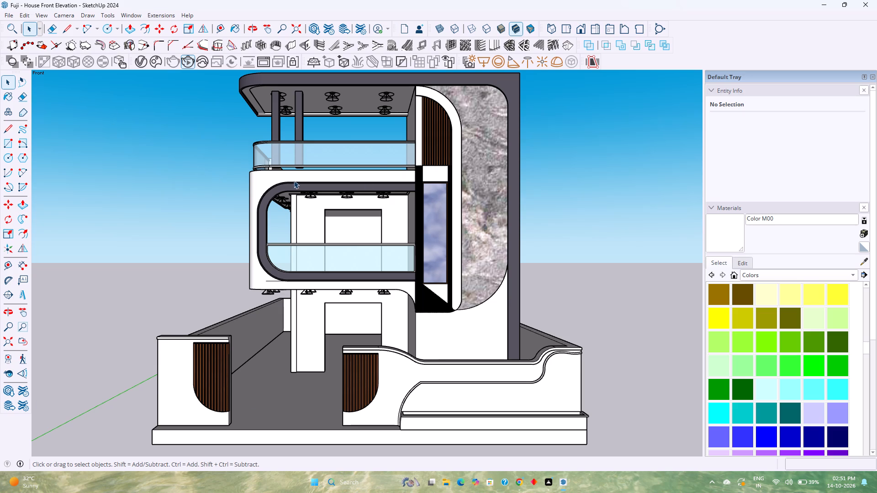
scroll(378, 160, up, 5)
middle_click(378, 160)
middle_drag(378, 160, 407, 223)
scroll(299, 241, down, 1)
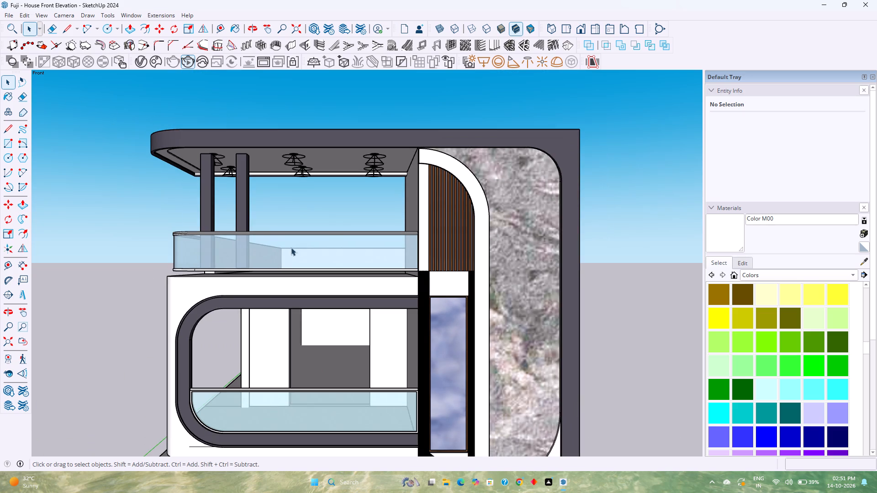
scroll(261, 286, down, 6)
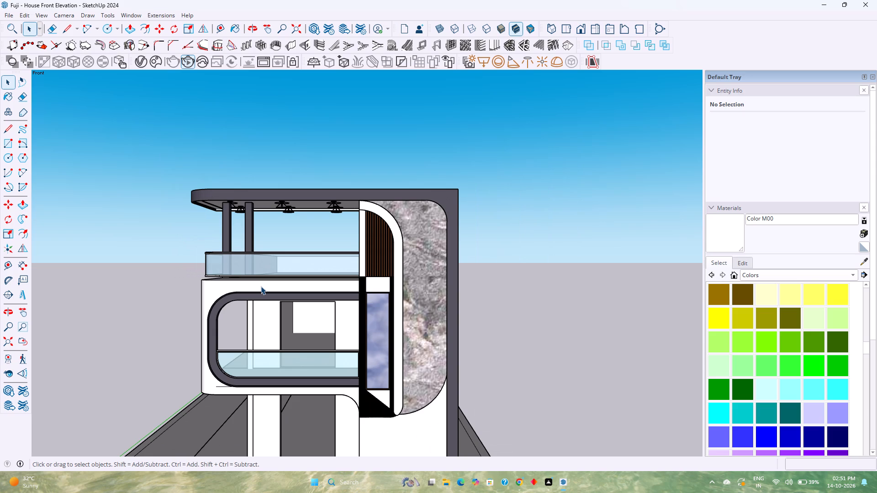
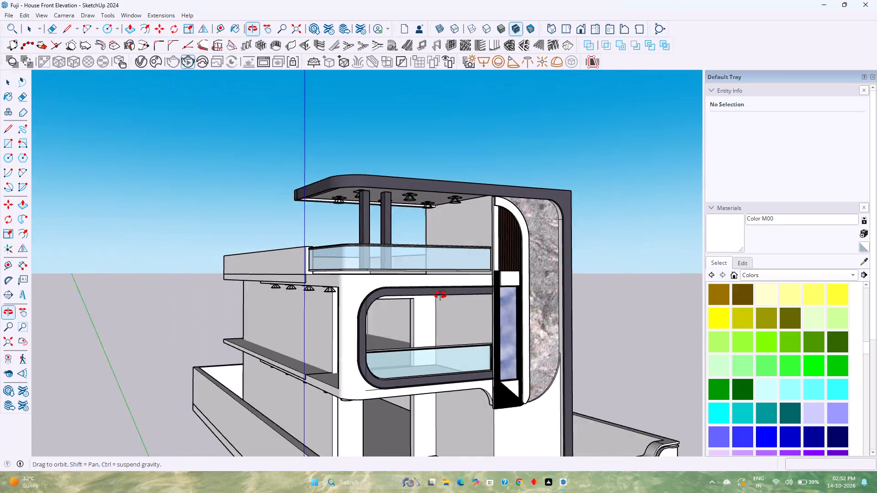
Examine the upper-floor balcony railings, slatted arch panel, tall glass strip and stone-clad wall up close from several angles.
scroll(467, 252, up, 4)
middle_drag(467, 255, 325, 310)
middle_click(325, 310)
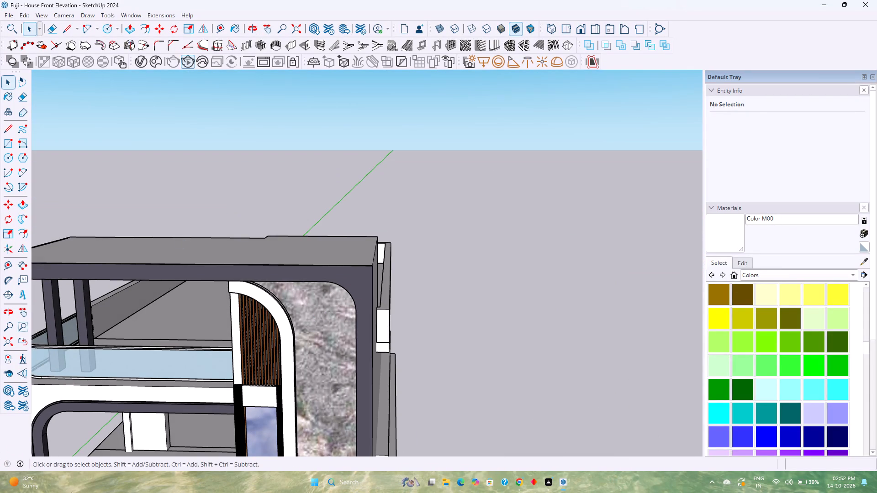
shift+middle_drag(217, 380, 323, 286)
shift+middle_click(323, 286)
scroll(295, 306, up, 3)
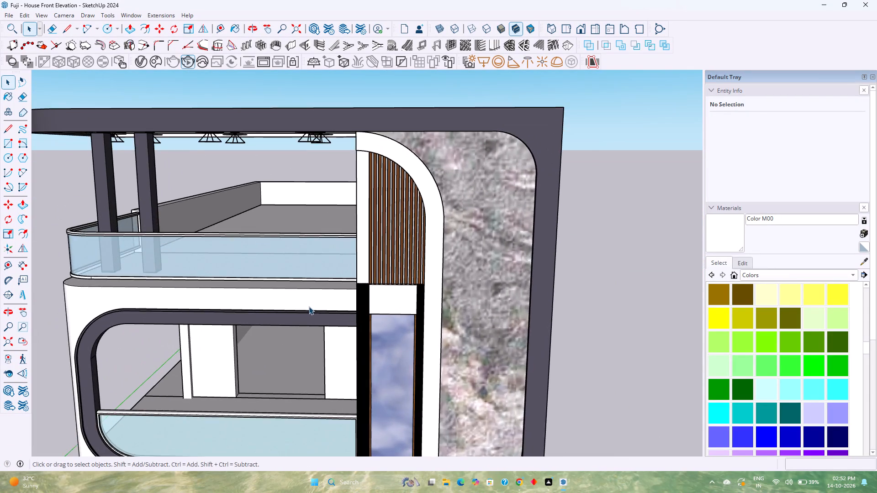
scroll(309, 306, up, 2)
shift+middle_drag(364, 321, 360, 271)
shift+middle_click(360, 271)
scroll(360, 267, down, 2)
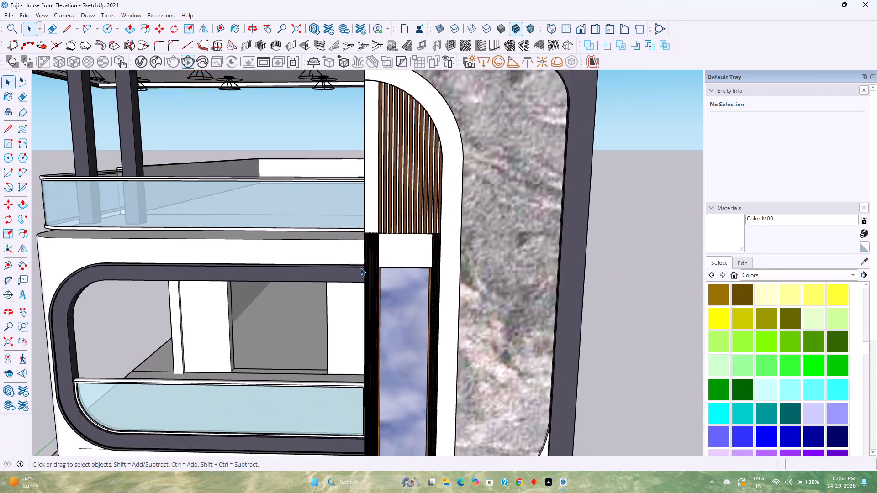
scroll(360, 267, down, 2)
shift+middle_drag(337, 344, 334, 317)
shift+middle_drag(336, 310, 343, 284)
shift+middle_click(343, 283)
scroll(356, 240, down, 3)
middle_drag(365, 242, 396, 315)
scroll(370, 256, up, 5)
middle_drag(370, 256, 468, 232)
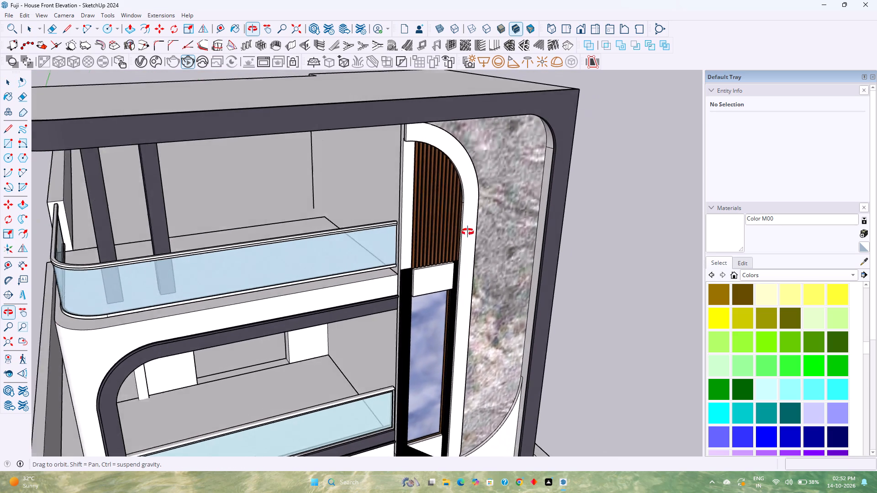
middle_drag(468, 232, 500, 228)
scroll(407, 258, down, 5)
middle_drag(403, 304, 388, 293)
middle_drag(388, 293, 375, 258)
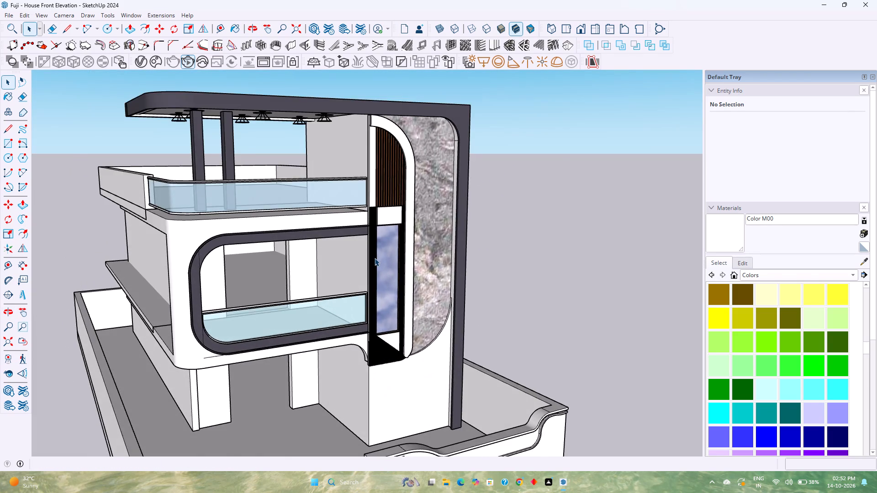
Review the whole house from the standard front view and from low, slightly angled views of the facade and boundary wall.
scroll(375, 258, down, 4)
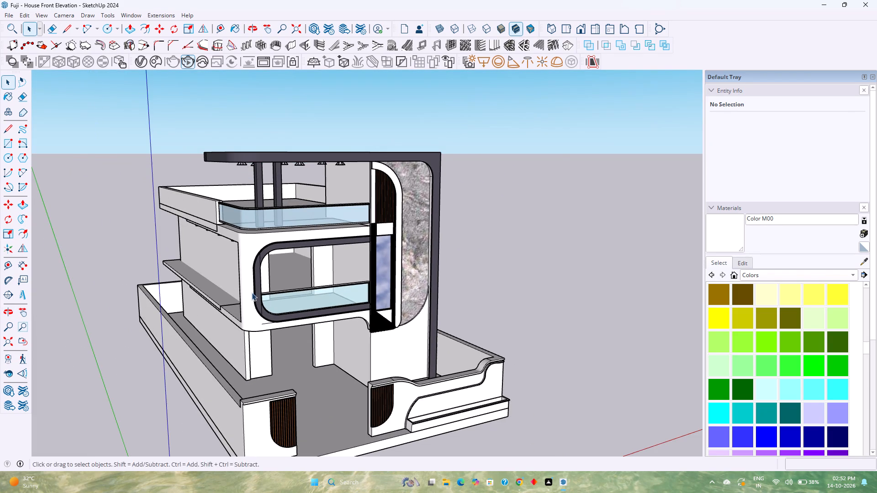
middle_drag(251, 288, 258, 232)
middle_click(258, 231)
middle_drag(299, 239, 185, 226)
middle_click(185, 226)
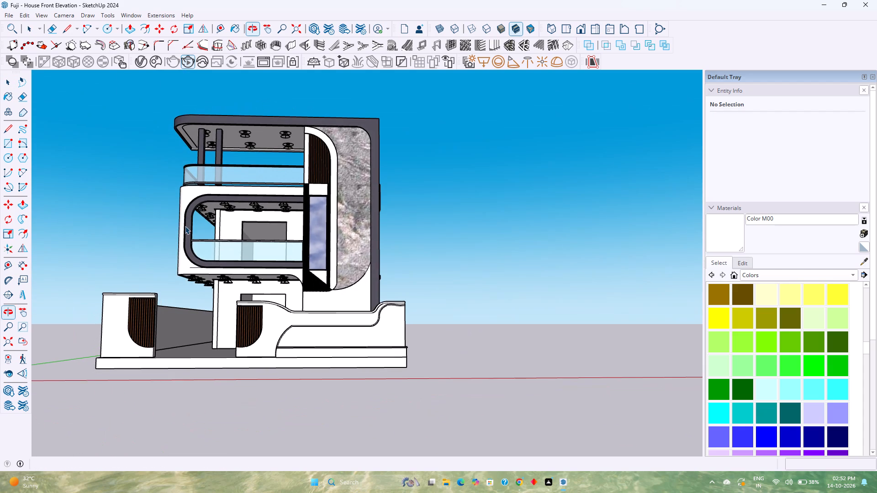
click(582, 26)
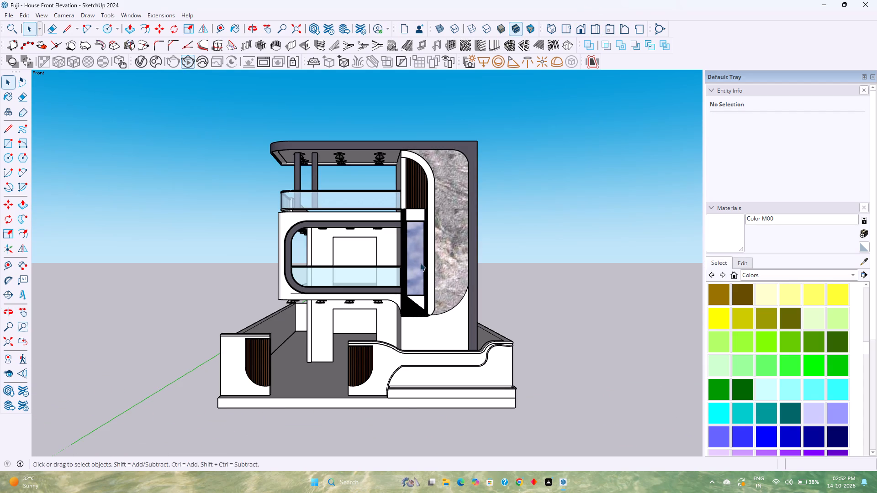
middle_drag(420, 264, 412, 245)
scroll(412, 245, up, 2)
middle_drag(412, 245, 413, 245)
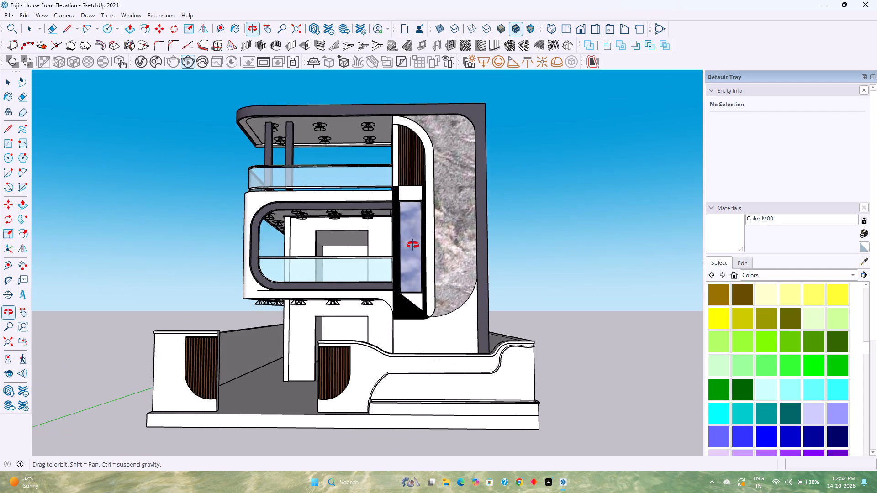
middle_drag(413, 245, 419, 245)
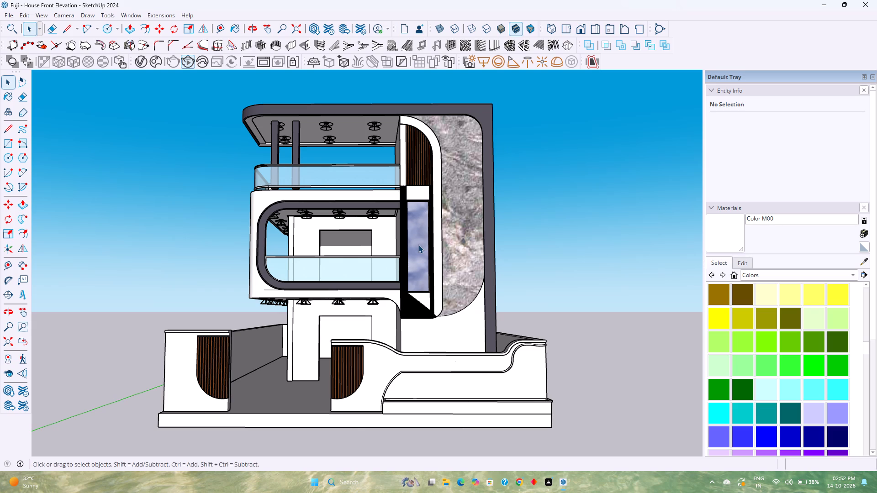
middle_drag(381, 249, 438, 252)
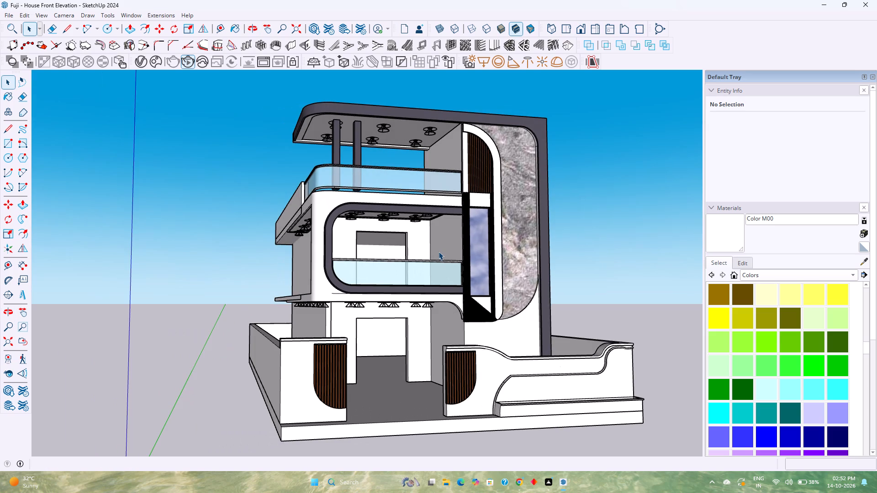
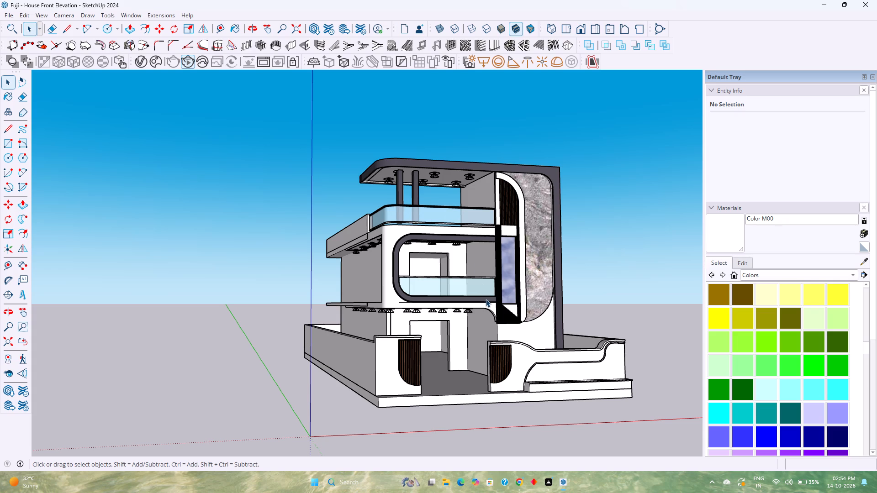
Open the nested house groups for editing down to the group holding the middle-floor opening's dark frame and glass railing.
click(478, 276)
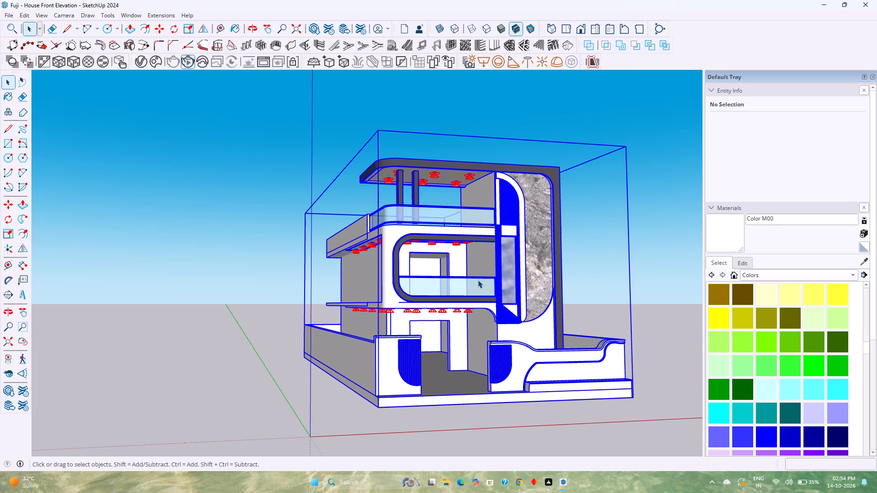
double_click(478, 280)
double_click(478, 280)
double_click(478, 280)
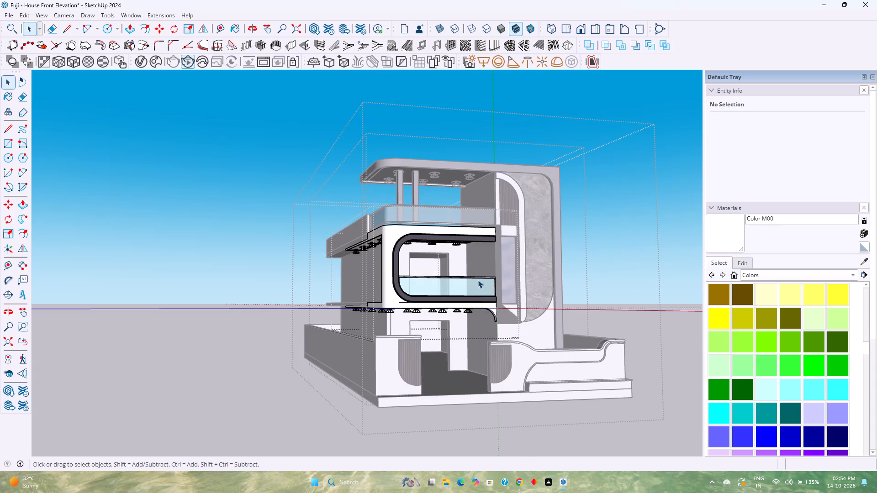
double_click(478, 280)
scroll(478, 280, up, 2)
click(478, 280)
scroll(478, 280, up, 7)
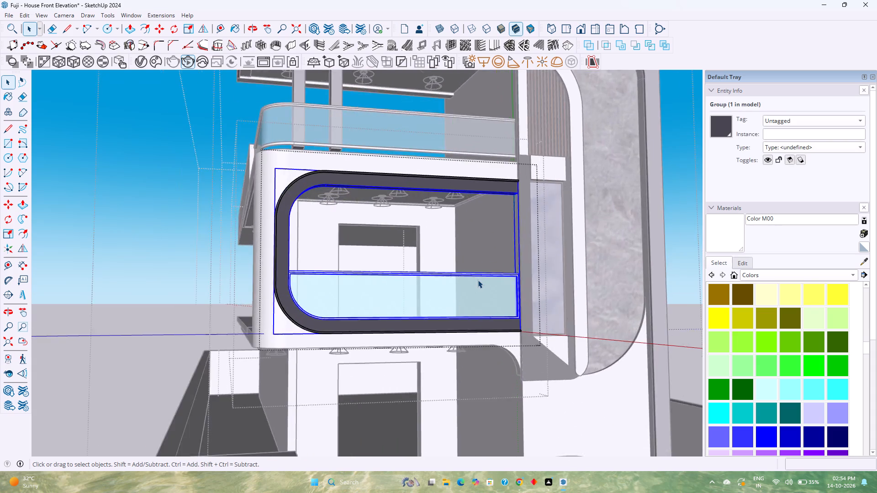
scroll(478, 280, up, 2)
middle_drag(478, 280, 505, 321)
double_click(486, 290)
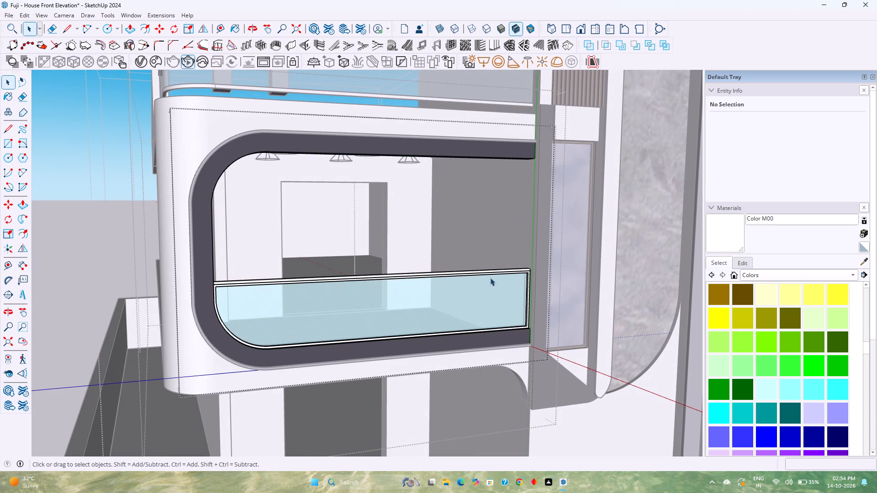
Move the middle-floor glass railing 20' sideways along the facade, away from the slatted wall and out of its framed opening.
click(492, 273)
scroll(495, 274, up, 2)
middle_drag(499, 281, 543, 318)
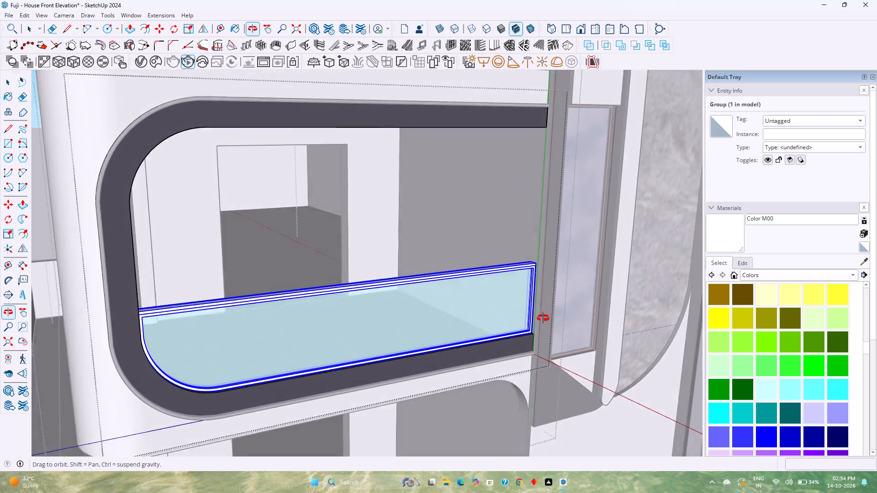
middle_drag(543, 318, 599, 322)
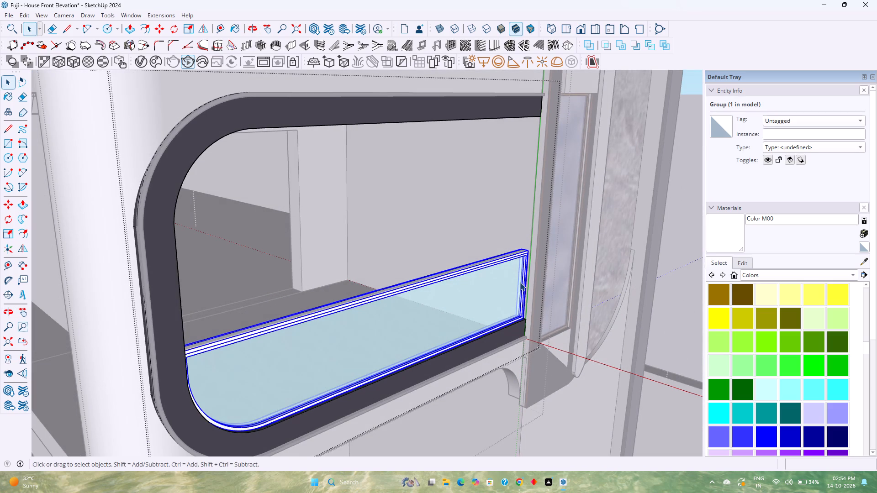
scroll(520, 283, down, 4)
middle_drag(520, 300, 440, 294)
middle_click(440, 294)
middle_drag(418, 291, 393, 286)
middle_click(393, 286)
scroll(495, 324, down, 1)
middle_drag(495, 324, 494, 324)
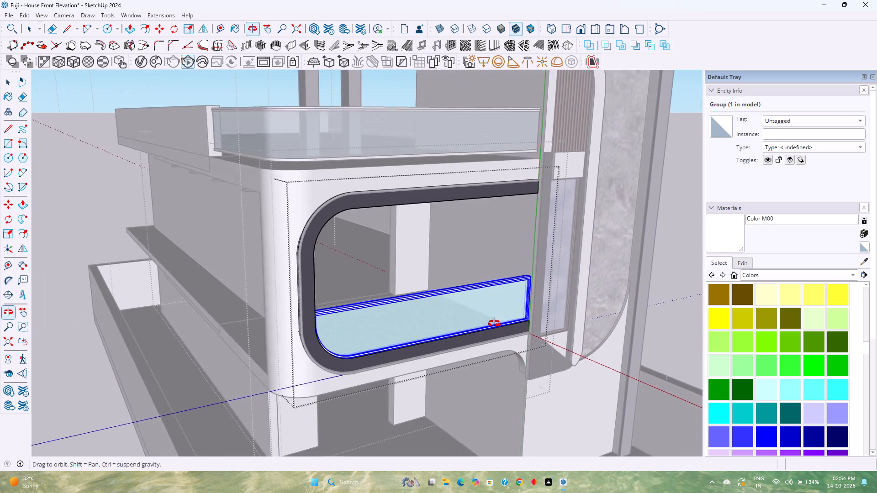
middle_drag(494, 324, 387, 305)
middle_drag(387, 305, 381, 305)
middle_click(381, 305)
middle_drag(375, 305, 369, 304)
key(m)
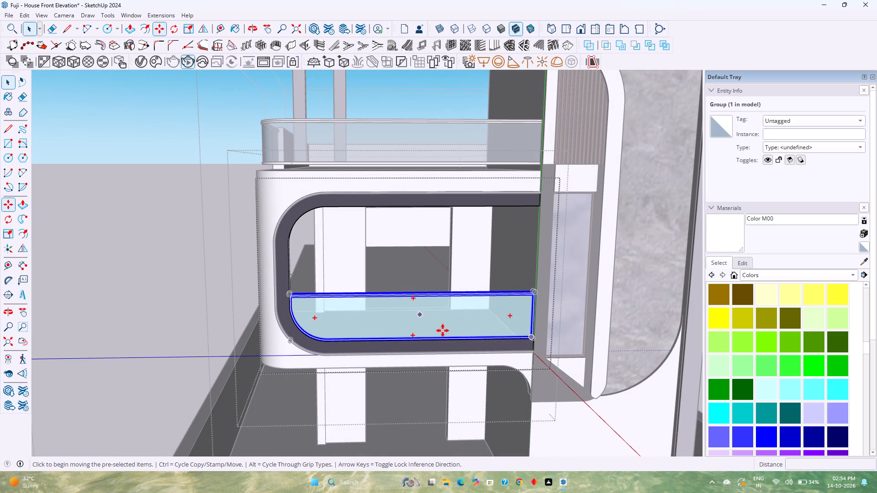
scroll(527, 350, up, 11)
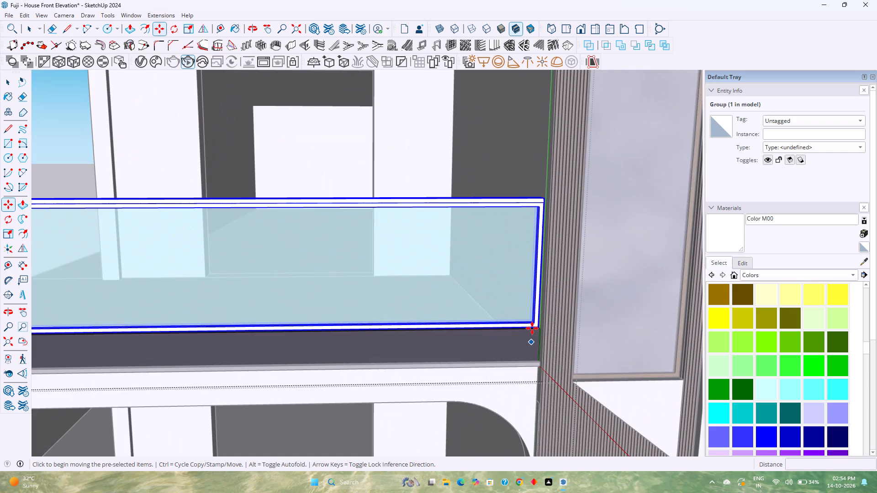
scroll(532, 328, up, 4)
middle_drag(533, 328, 562, 368)
middle_click(562, 368)
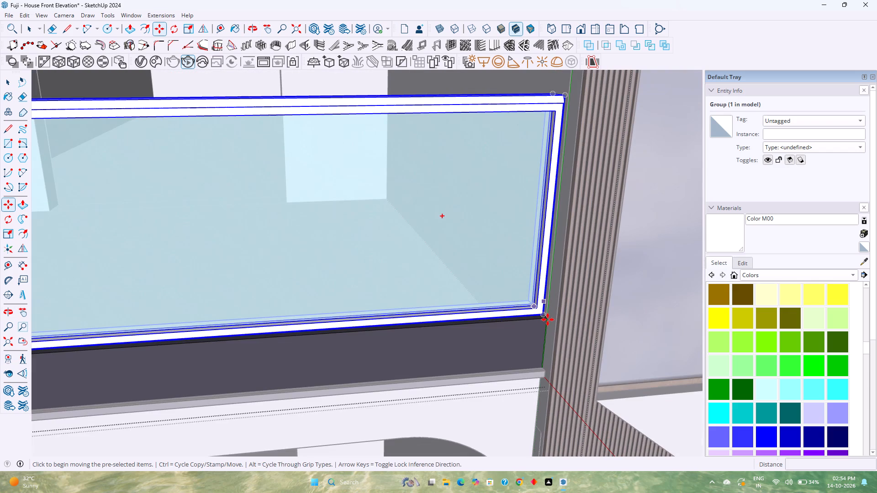
scroll(548, 320, up, 7)
click(548, 319)
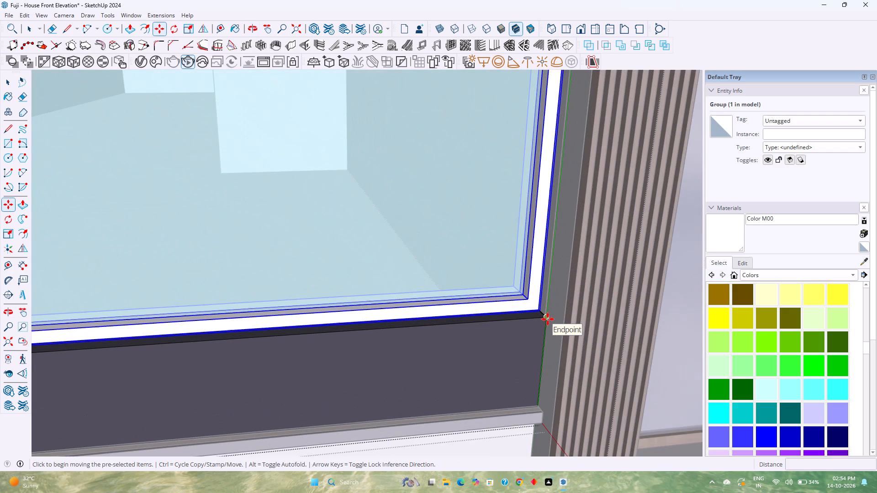
scroll(452, 319, down, 11)
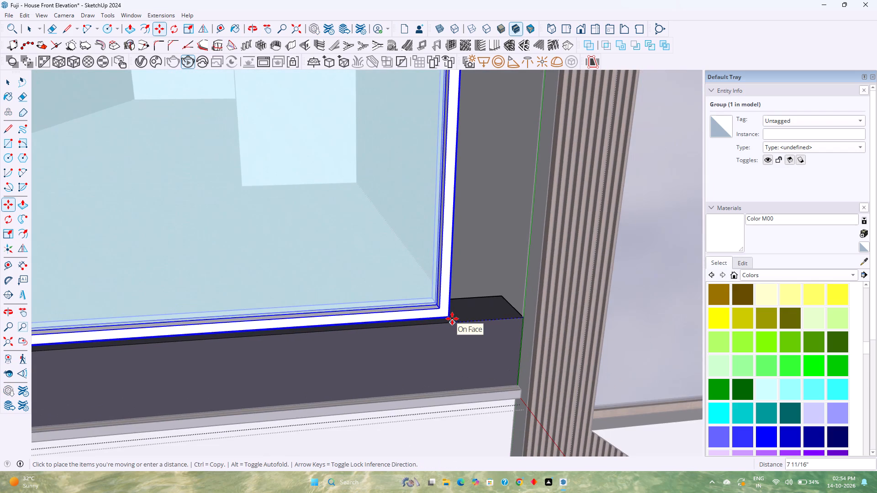
key(Up)
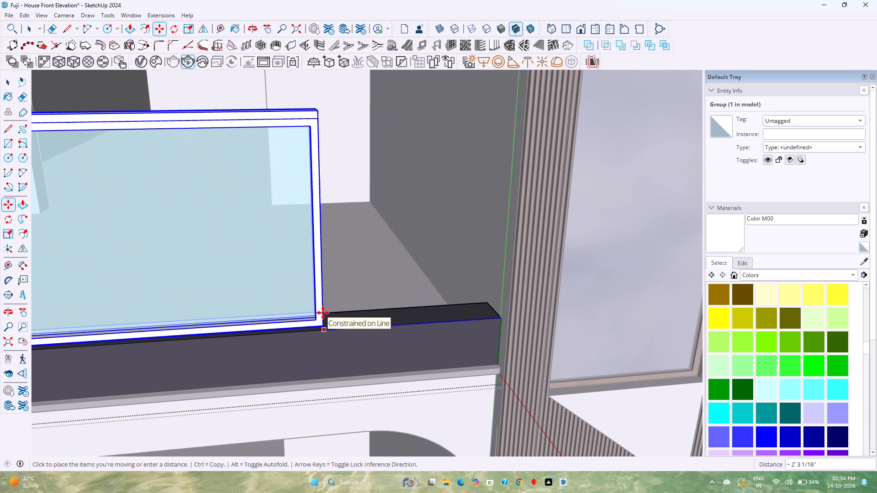
text(20')
key(Return)
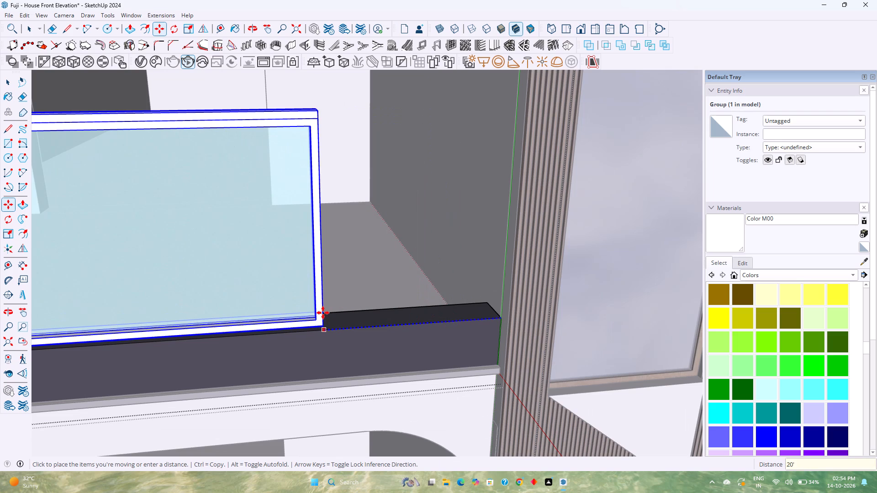
scroll(323, 313, down, 8)
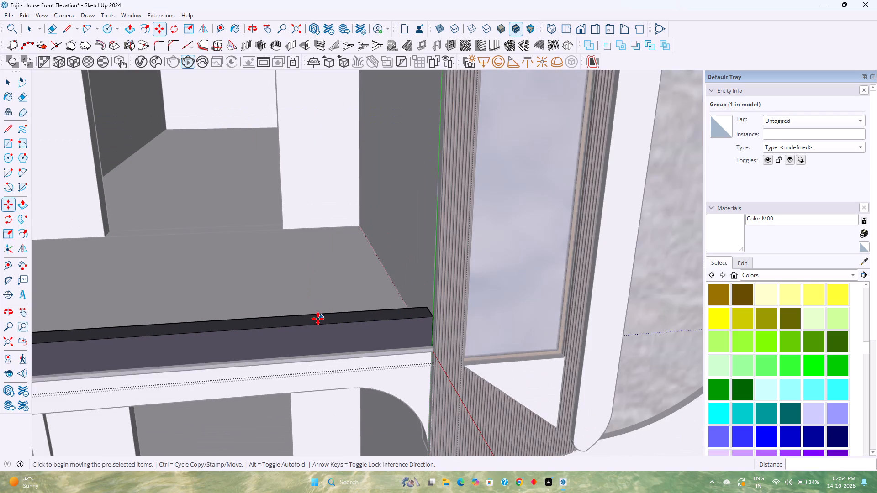
scroll(318, 319, down, 19)
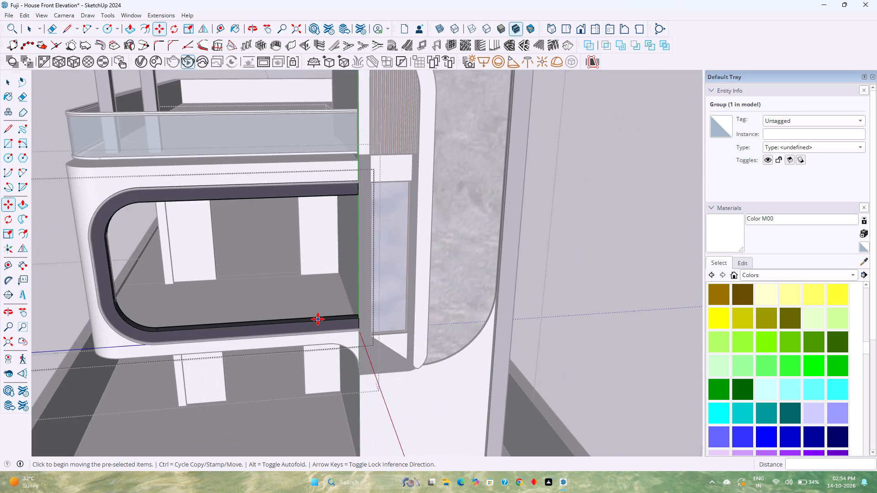
key(space)
Explode the dark rounded frame group around the middle-floor opening.
scroll(318, 319, up, 2)
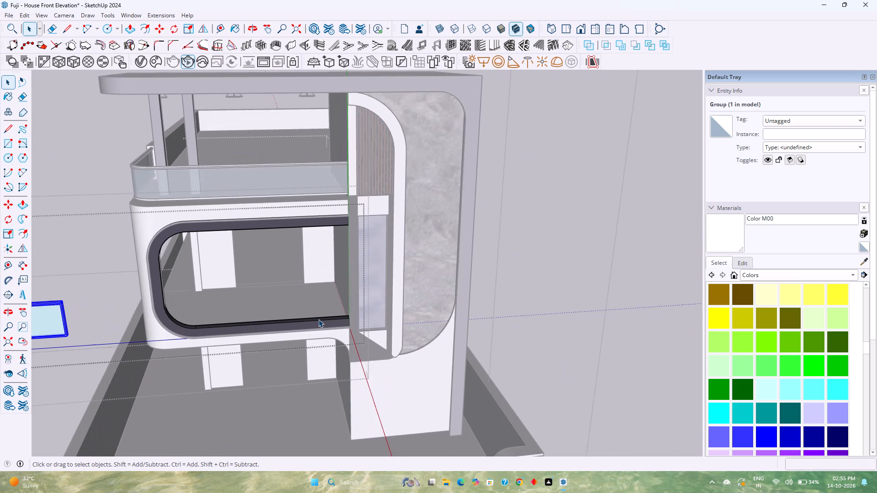
scroll(319, 319, up, 4)
middle_drag(319, 319, 508, 317)
middle_click(508, 317)
scroll(508, 317, up, 1)
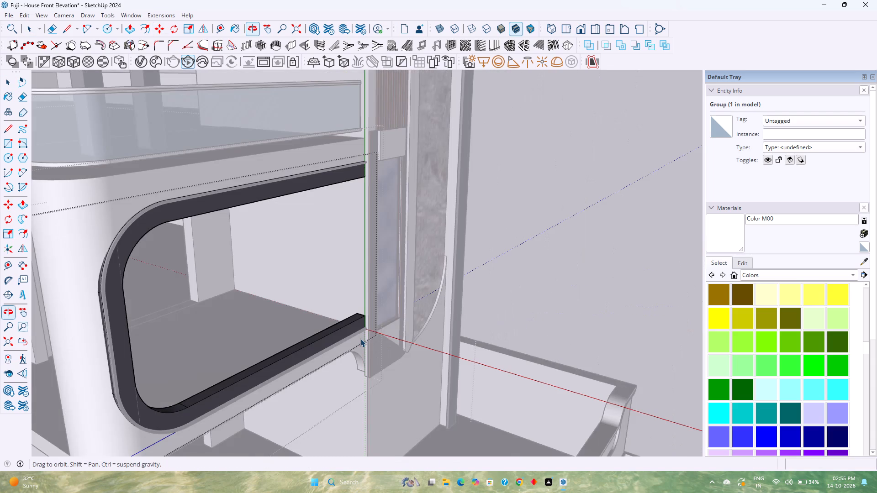
key(Escape)
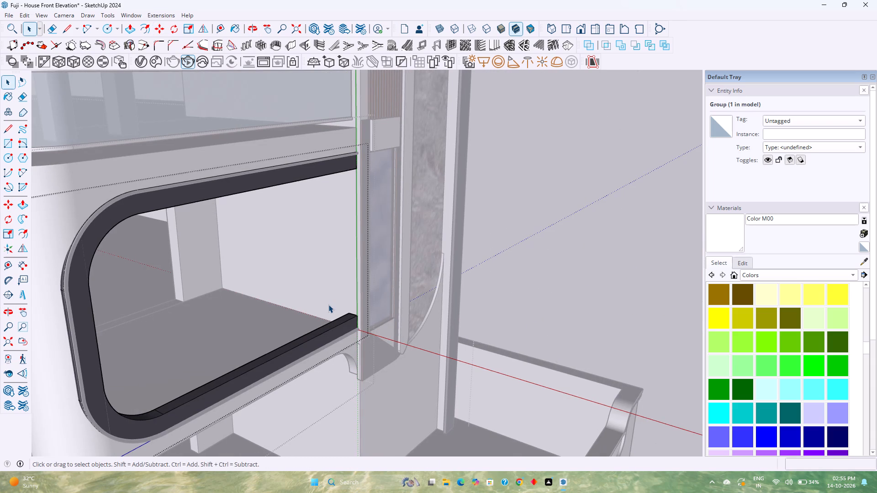
click(341, 322)
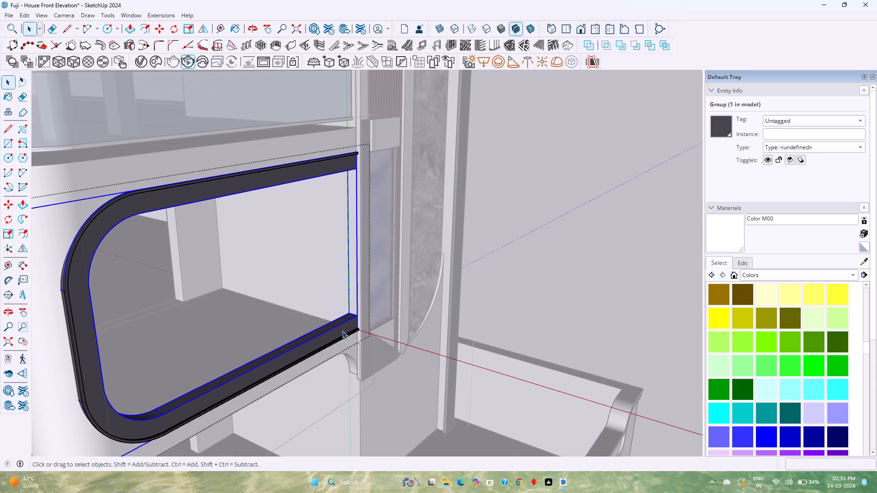
click(342, 330)
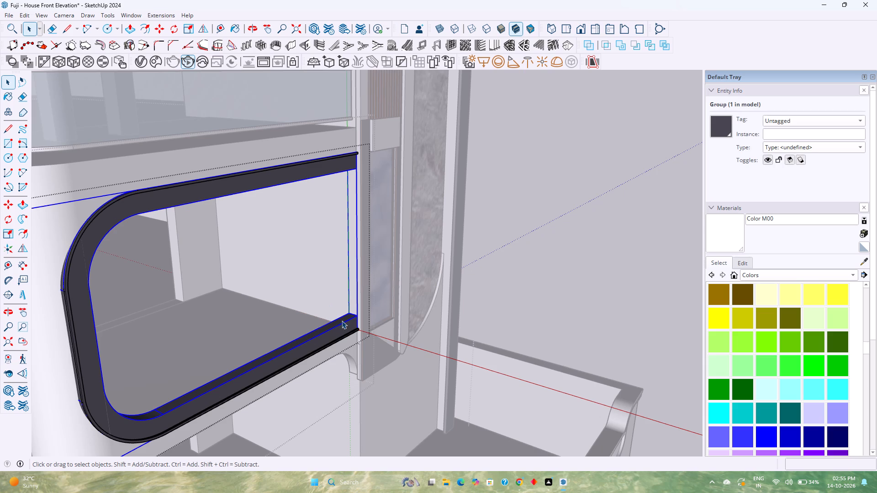
right_click(342, 320)
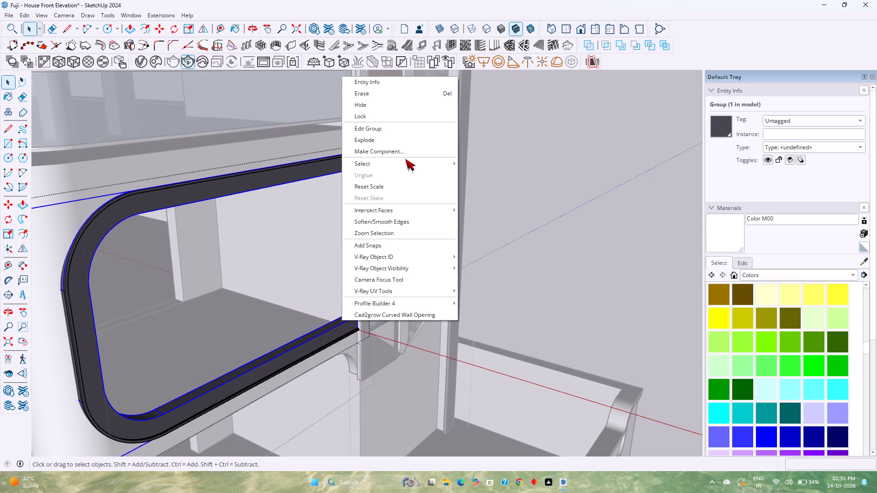
click(420, 137)
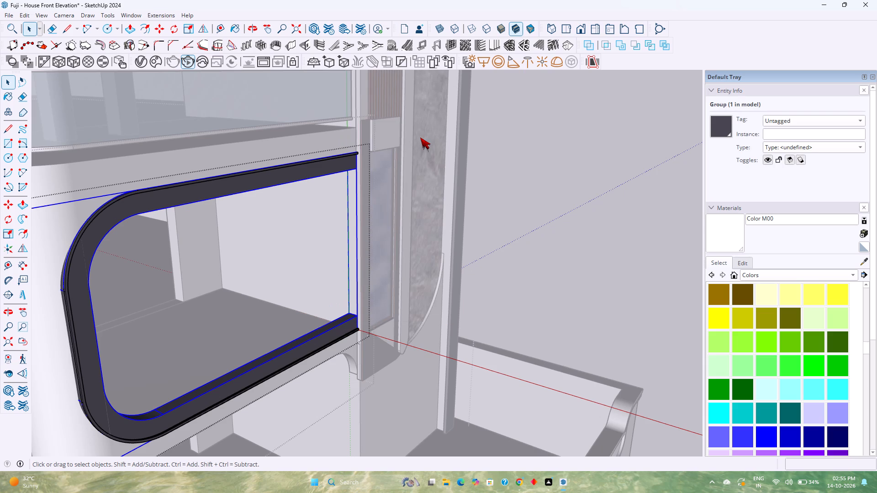
Copy the short end edge on top of the frame's lower bar, beside the slatted wall, 4" inward along the bar.
click(313, 345)
scroll(312, 336, down, 12)
scroll(312, 336, up, 5)
scroll(312, 336, down, 8)
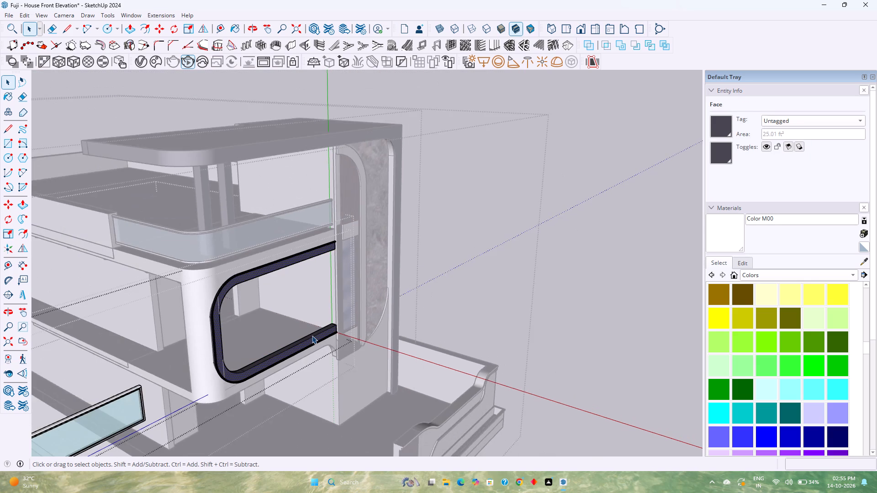
scroll(312, 336, up, 9)
click(322, 331)
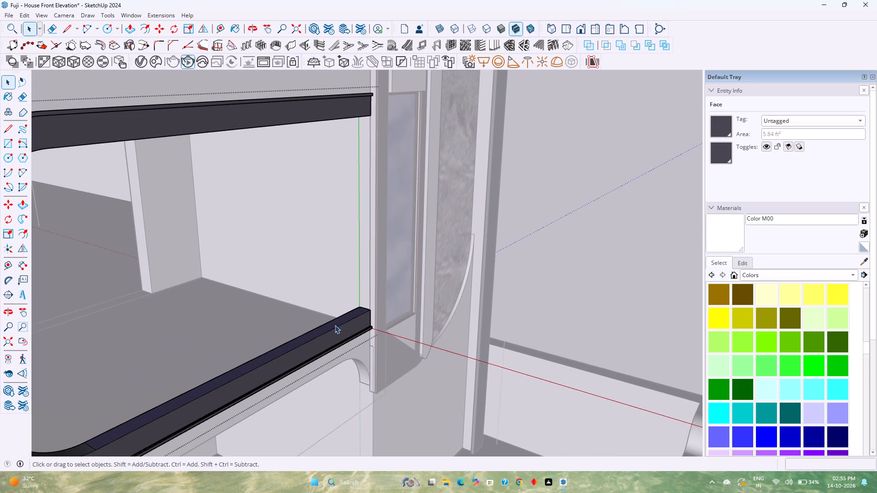
scroll(335, 325, up, 2)
scroll(335, 325, down, 15)
scroll(335, 325, up, 5)
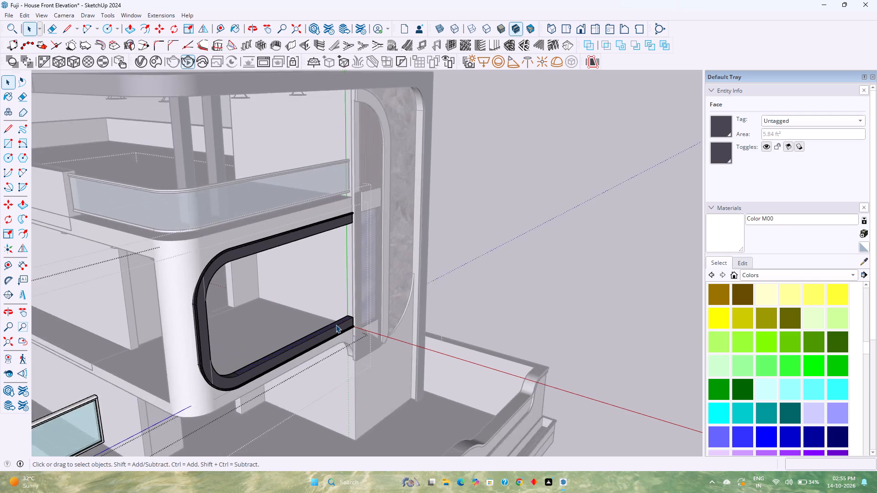
scroll(336, 325, up, 7)
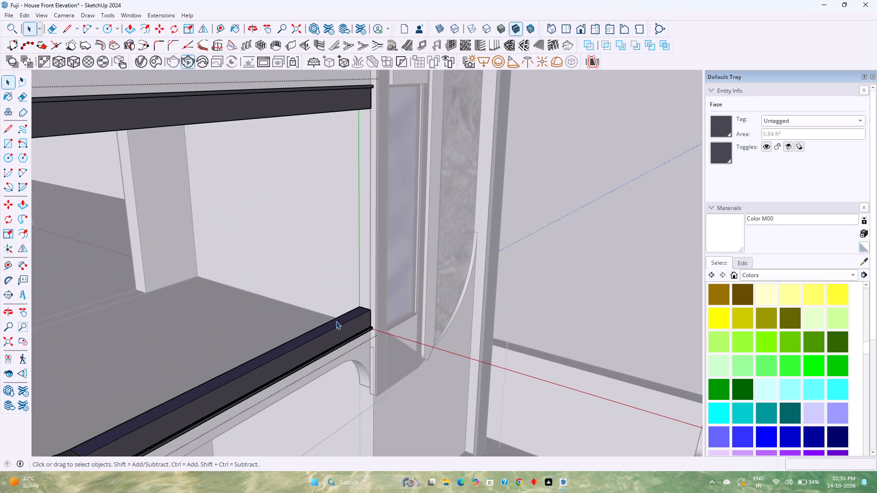
scroll(343, 310, up, 3)
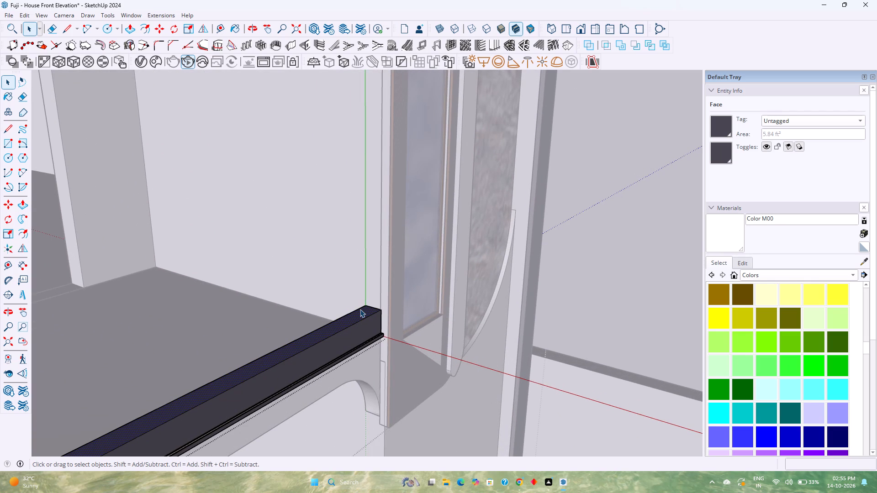
scroll(366, 309, up, 7)
middle_drag(366, 309, 368, 341)
middle_drag(368, 342, 368, 351)
middle_drag(368, 351, 367, 358)
click(385, 307)
key(m)
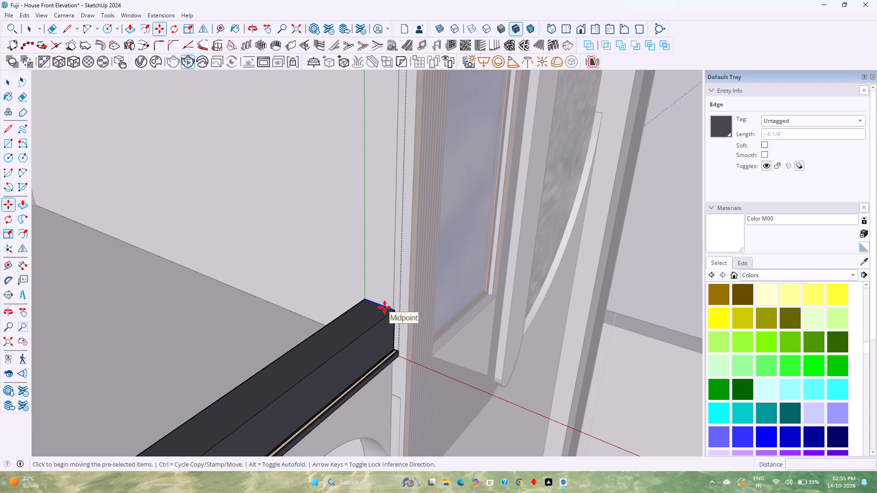
click(385, 307)
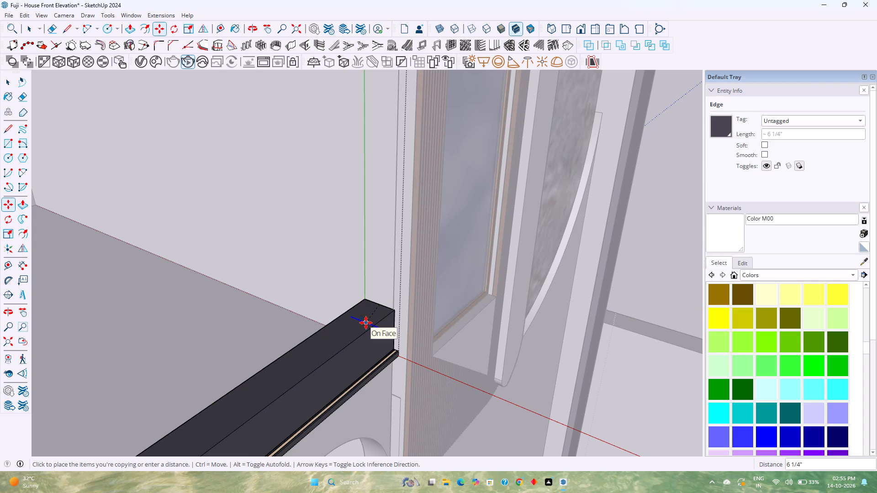
key(Up)
key(3)
key(Return)
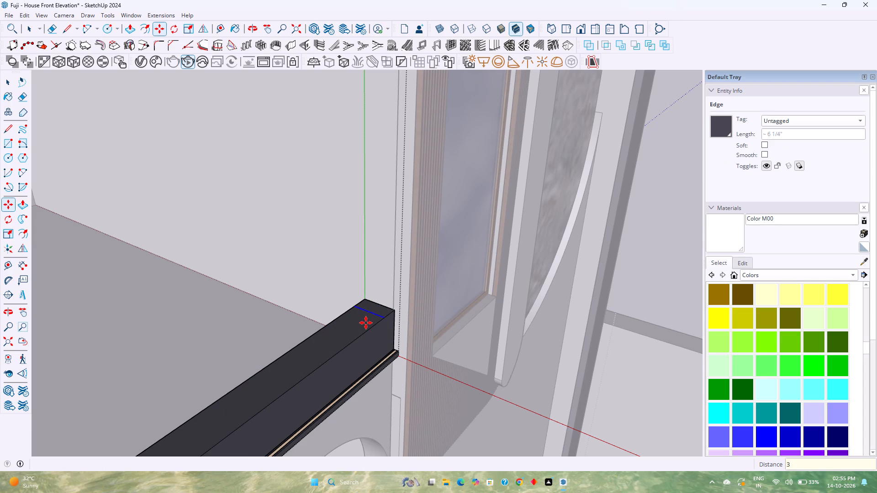
key(4)
key(Return)
Push/Pull the 4" end strip on the lower bar 7' 3" up to the upper bar's underside as a vertical post.
key(p)
click(376, 311)
scroll(368, 263, down, 2)
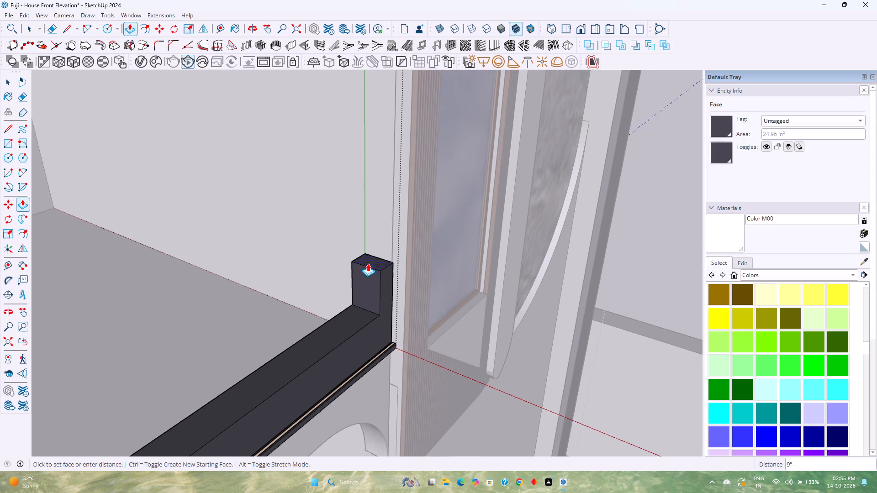
scroll(368, 263, down, 12)
shift+middle_drag(368, 263, 397, 317)
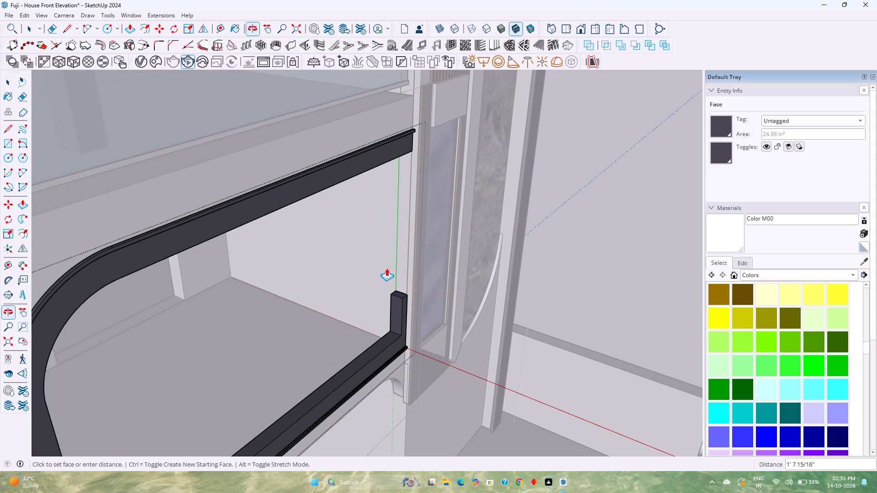
click(386, 162)
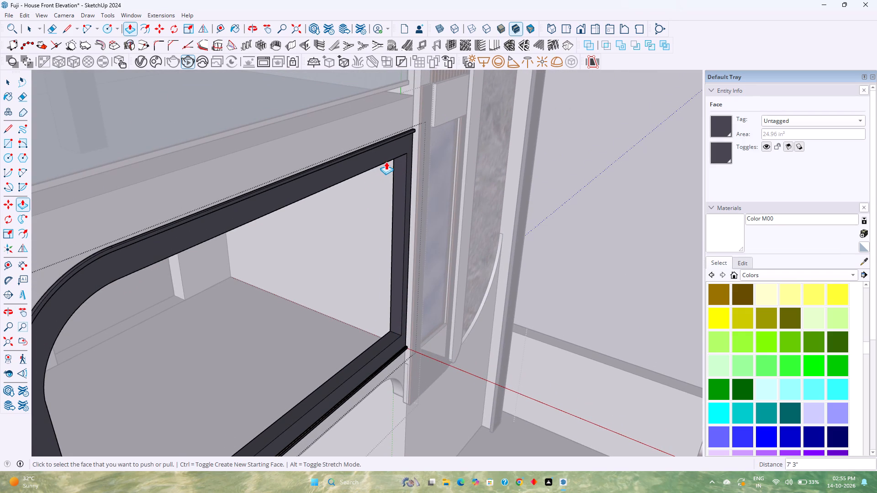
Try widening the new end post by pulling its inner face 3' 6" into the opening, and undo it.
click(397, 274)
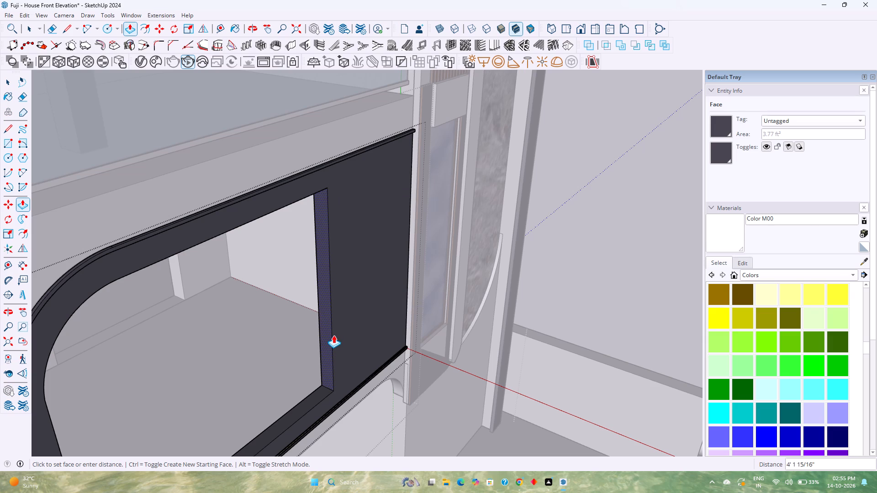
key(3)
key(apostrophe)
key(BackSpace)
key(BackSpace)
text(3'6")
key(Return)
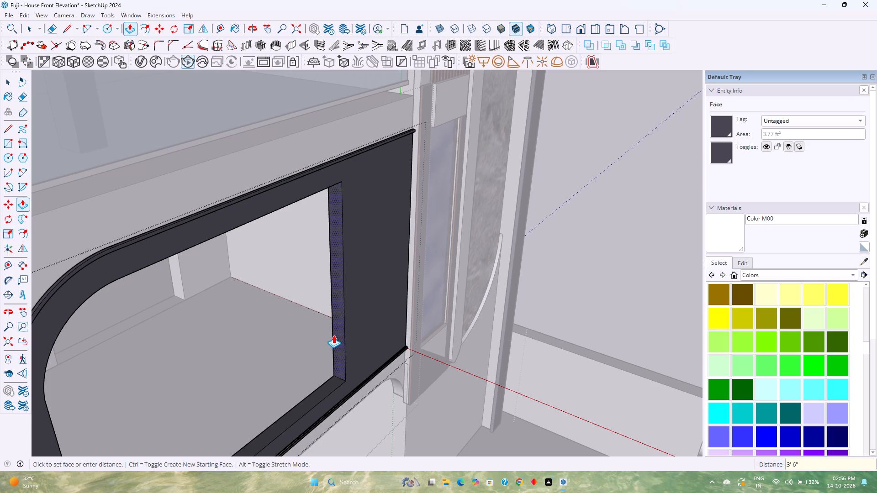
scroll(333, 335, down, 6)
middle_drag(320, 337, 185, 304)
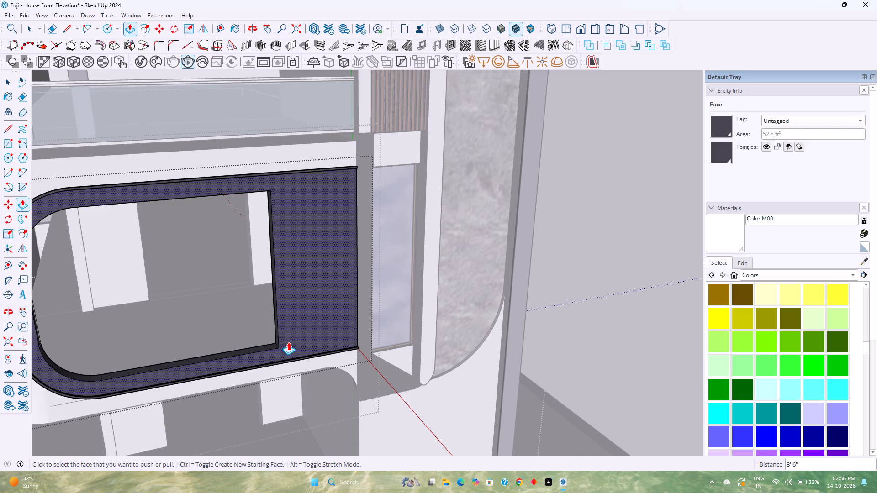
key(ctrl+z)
Push the end post's inner face 1" back toward the slatted wall to slim the post.
key(space)
scroll(310, 329, up, 2)
middle_drag(317, 329, 370, 344)
middle_click(370, 344)
middle_click(370, 344)
scroll(391, 225, up, 3)
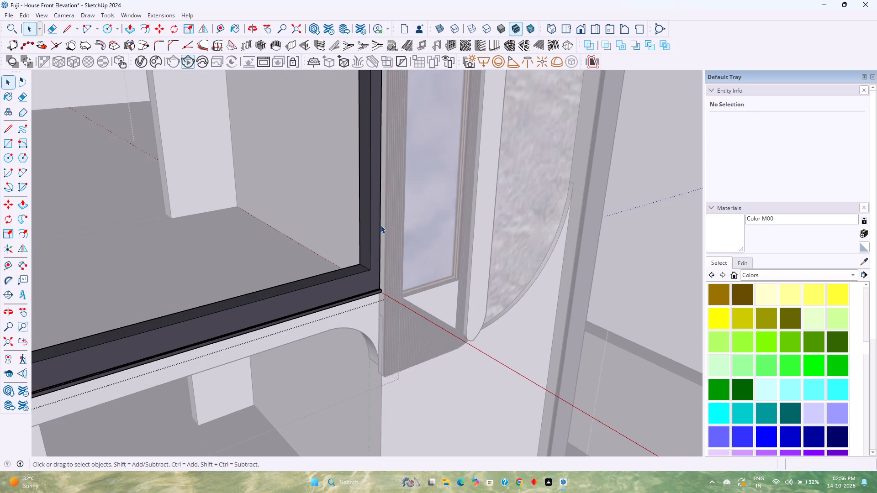
scroll(377, 227, up, 10)
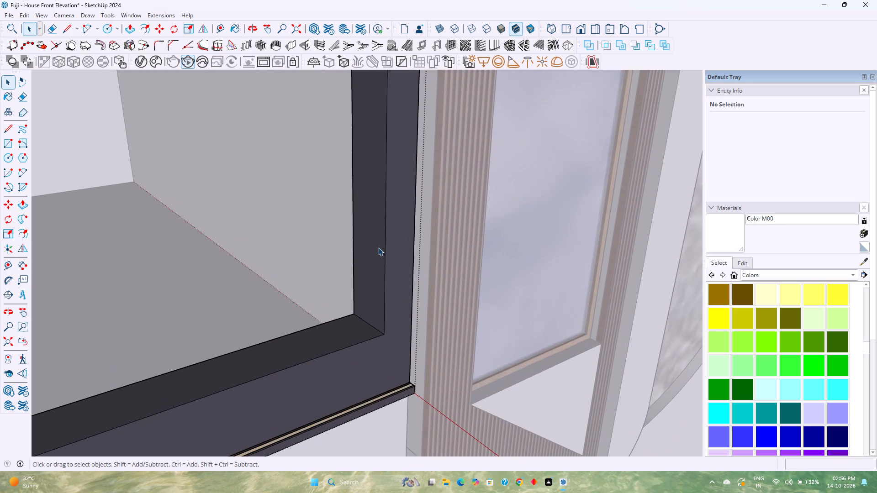
scroll(380, 248, up, 5)
key(p)
click(369, 265)
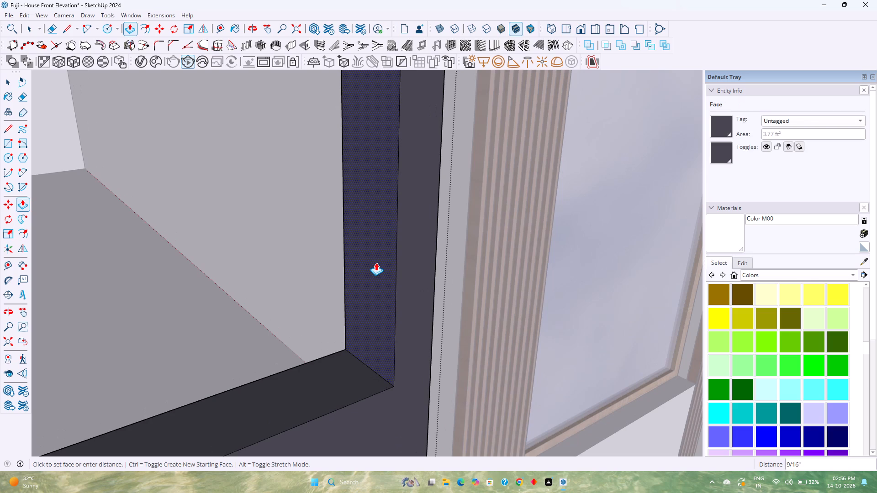
key(1)
key(Return)
key(space)
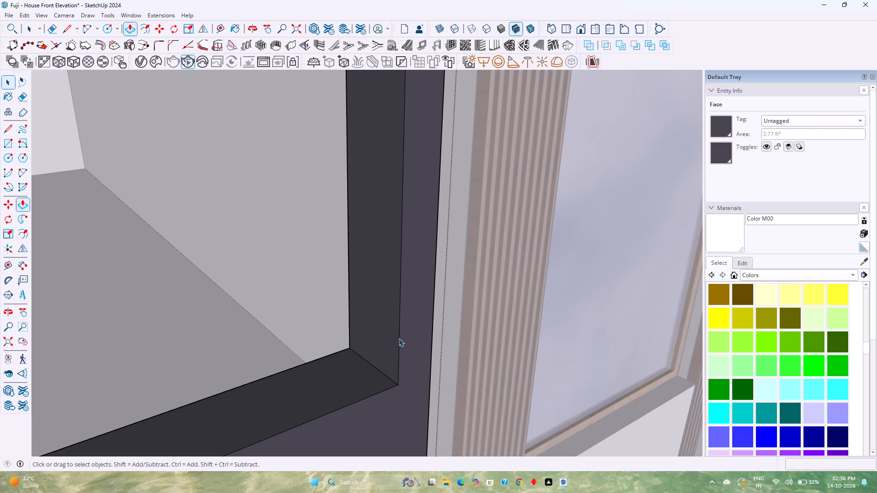
Copy the short edge at the foot of the end post 3' inward along the lower bar's top.
click(374, 369)
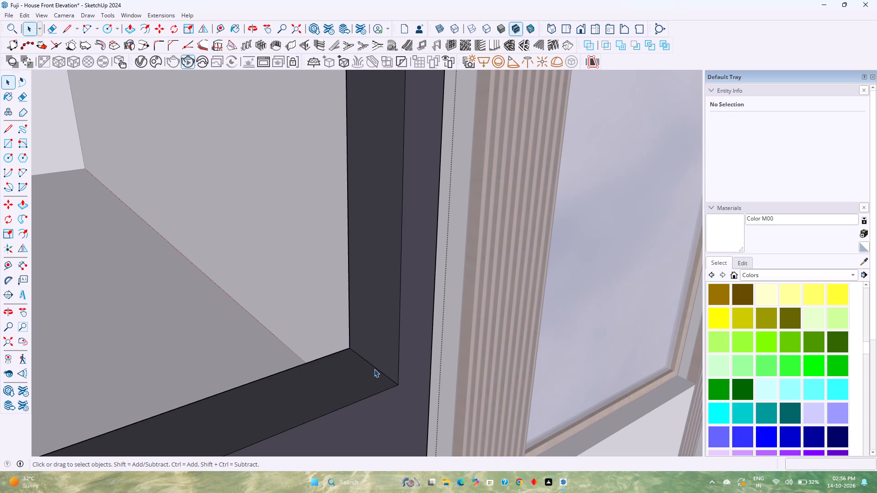
key(m)
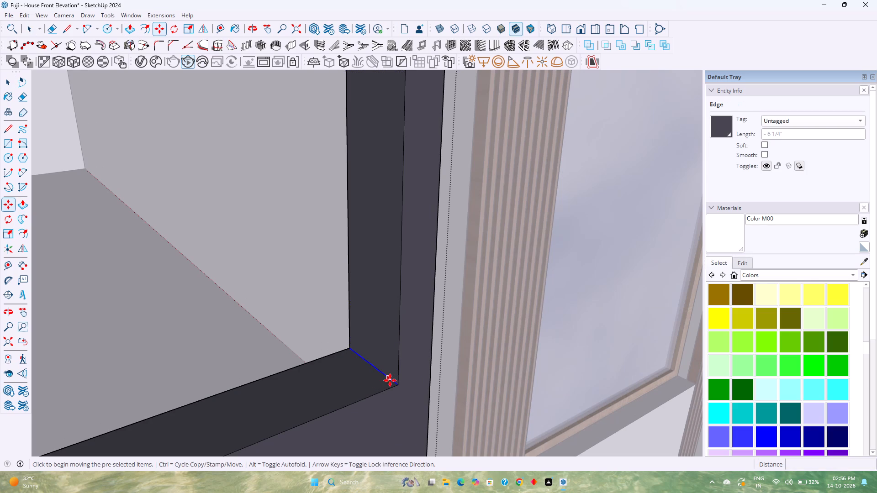
click(398, 387)
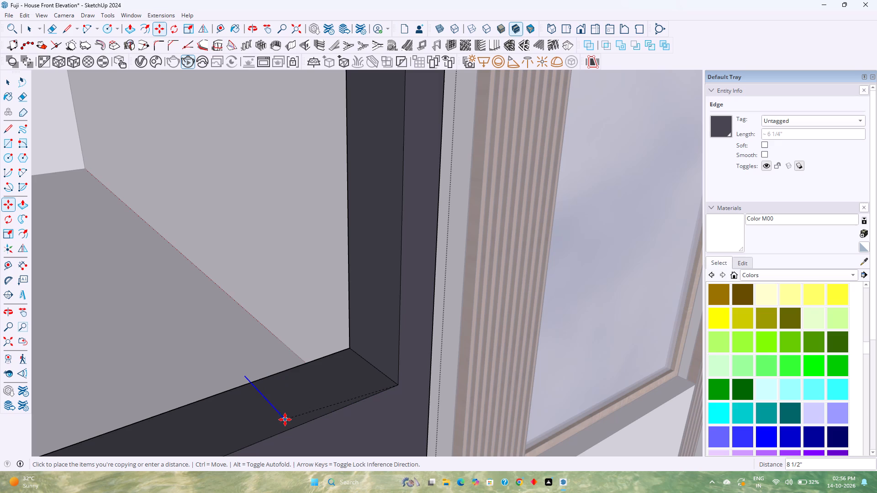
key(Up)
key(3)
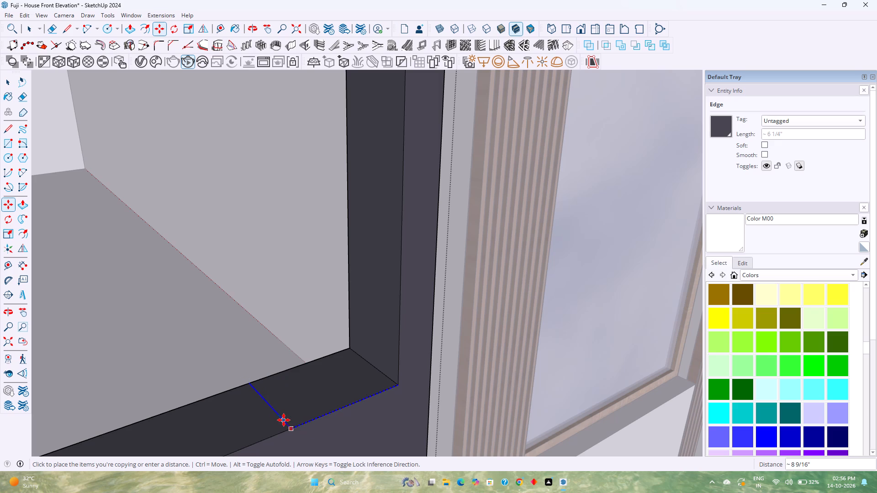
key(apostrophe)
key(Return)
Copy the new cross edge another 3" along the lower bar, away from the end post, to outline a mullion base.
scroll(284, 420, down, 4)
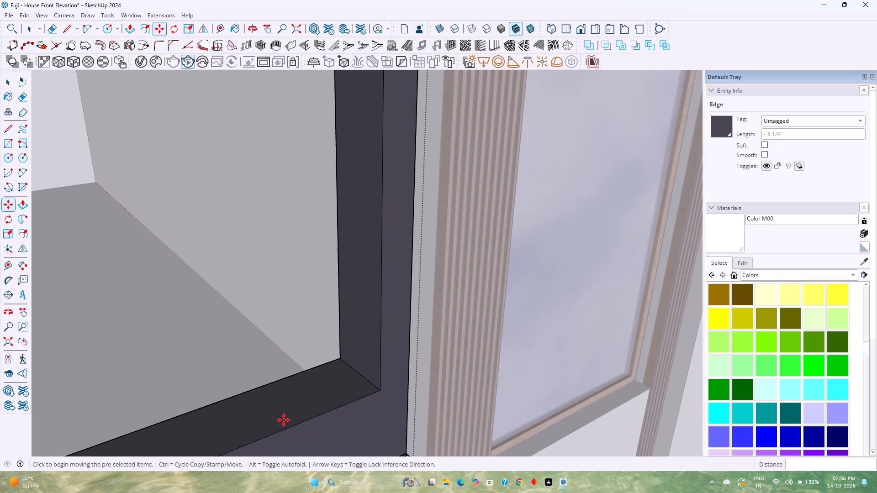
scroll(285, 414, down, 1)
shift+middle_drag(278, 417, 458, 311)
shift+middle_click(459, 311)
scroll(472, 306, down, 5)
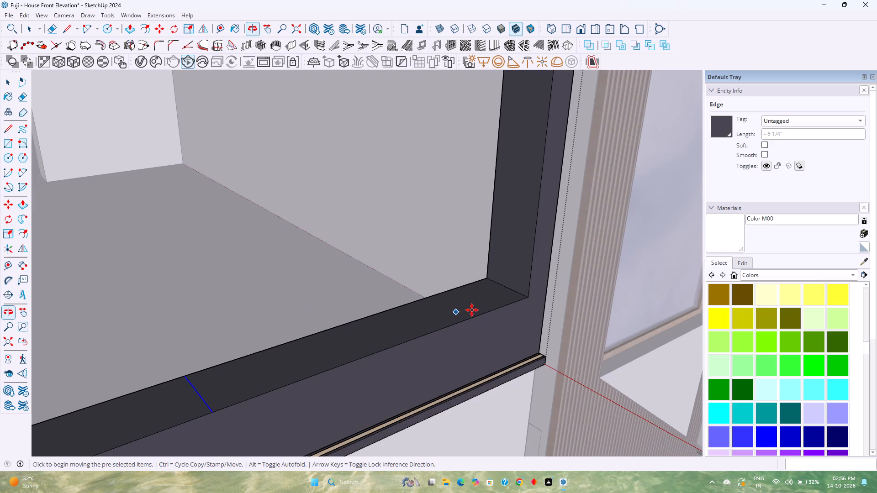
scroll(491, 295, down, 8)
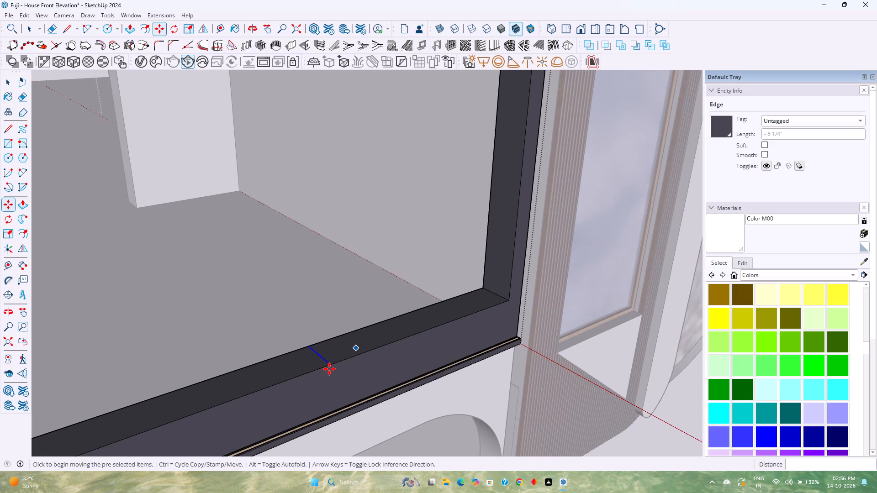
click(329, 369)
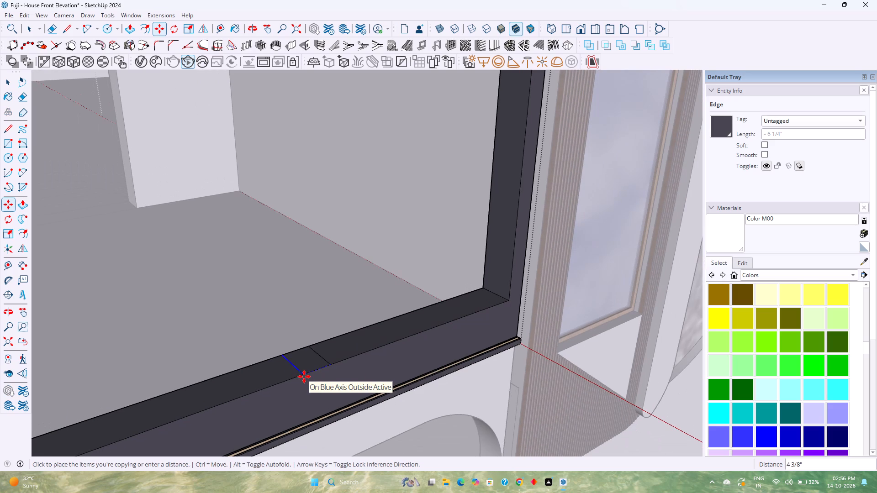
key(3)
key(Return)
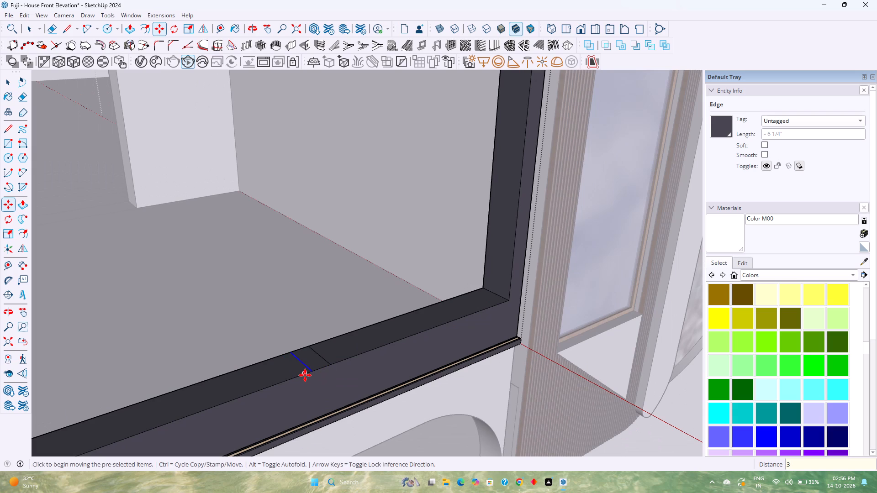
Push/Pull the 3" strip on the lower bar 7' 3" up to the upper bar's underside as a mullion.
key(p)
click(317, 358)
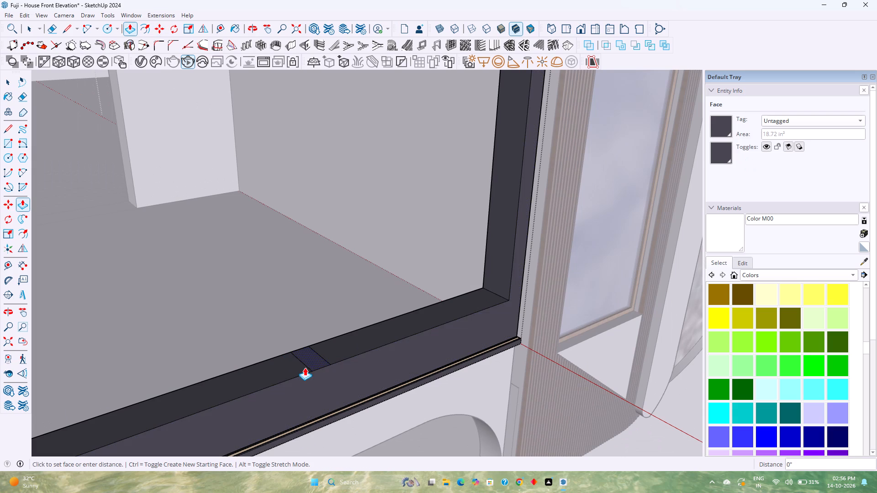
scroll(298, 266, down, 3)
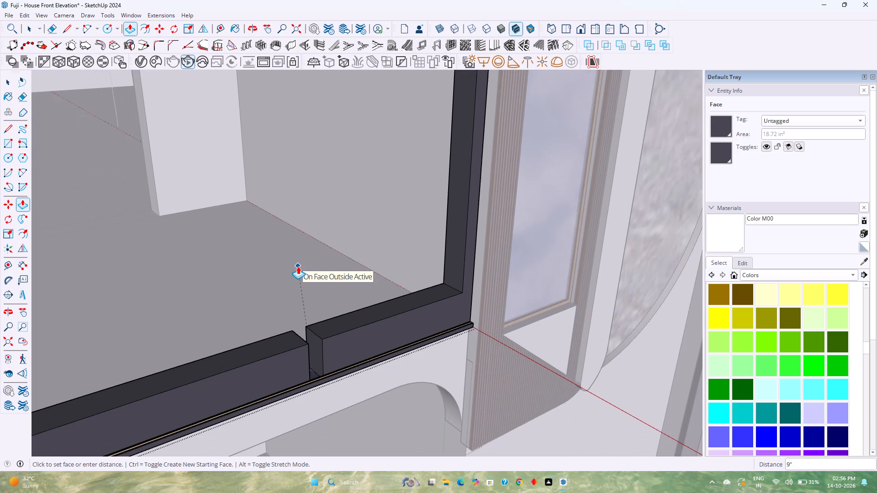
scroll(298, 266, down, 10)
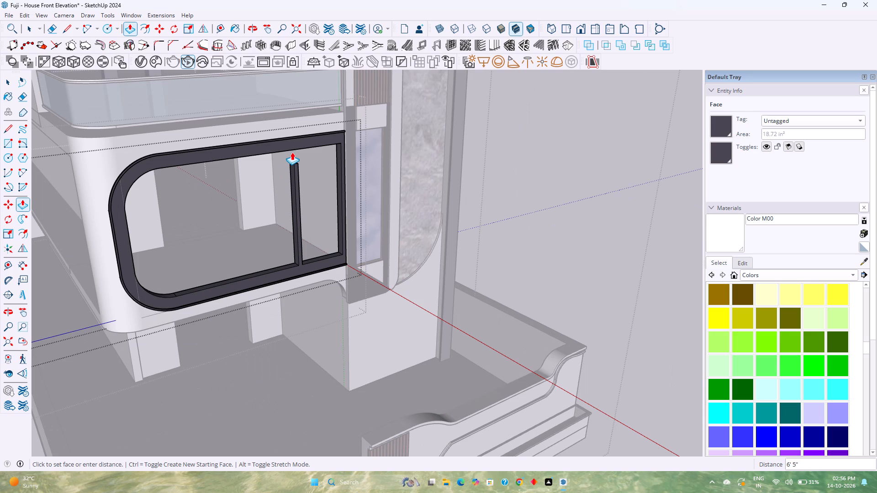
click(294, 148)
Erase the leftover front edge where the mullion's top meets the upper bar.
scroll(294, 148, up, 7)
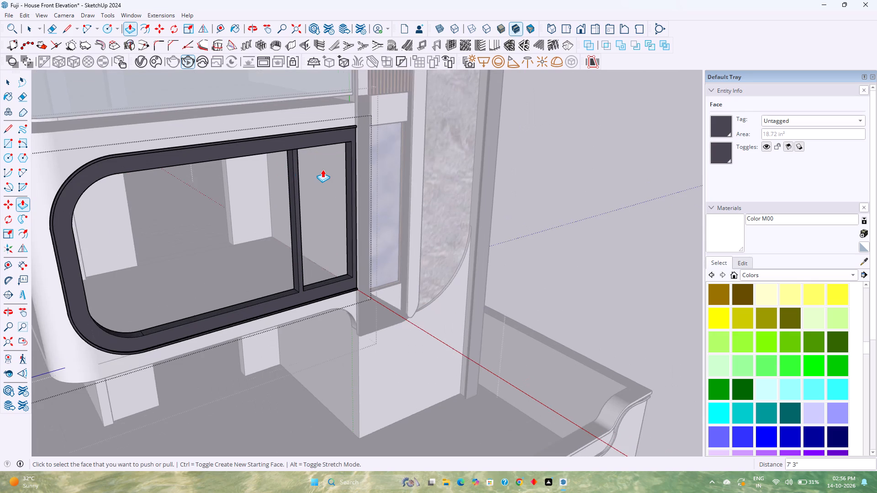
scroll(324, 171, down, 4)
shift+middle_drag(331, 182, 360, 221)
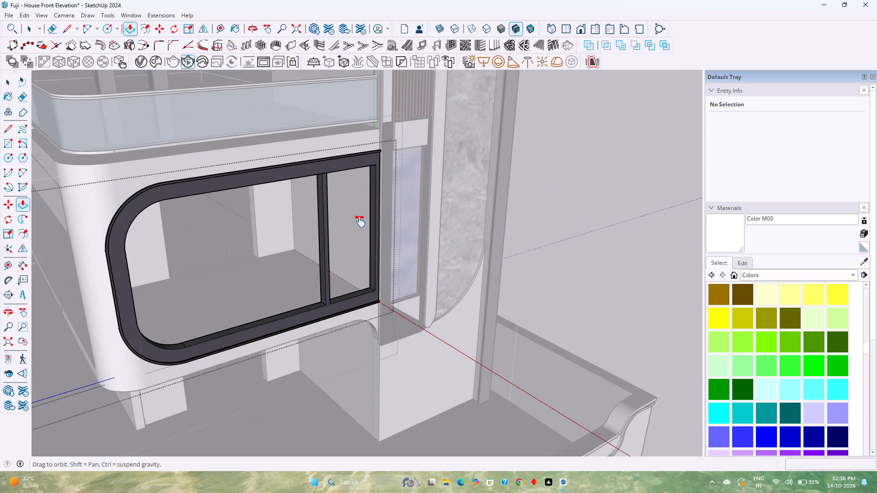
shift+middle_drag(360, 221, 376, 266)
middle_drag(375, 274, 315, 197)
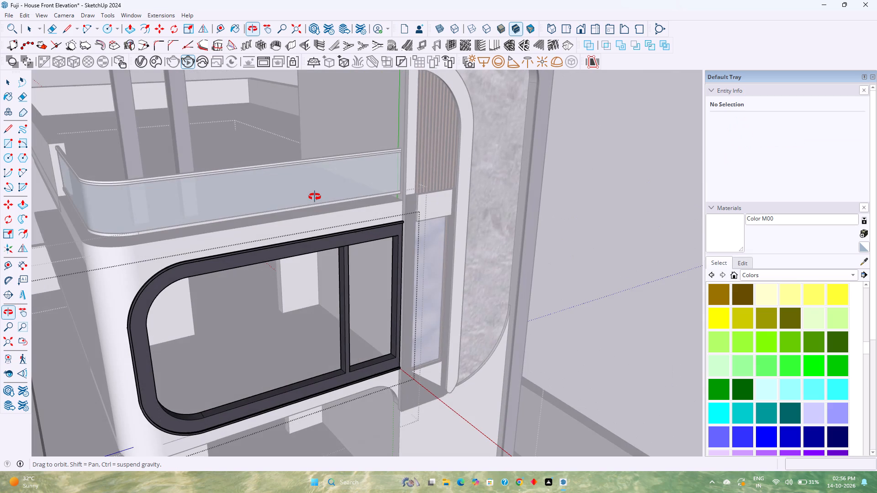
middle_drag(315, 197, 355, 163)
scroll(366, 215, up, 15)
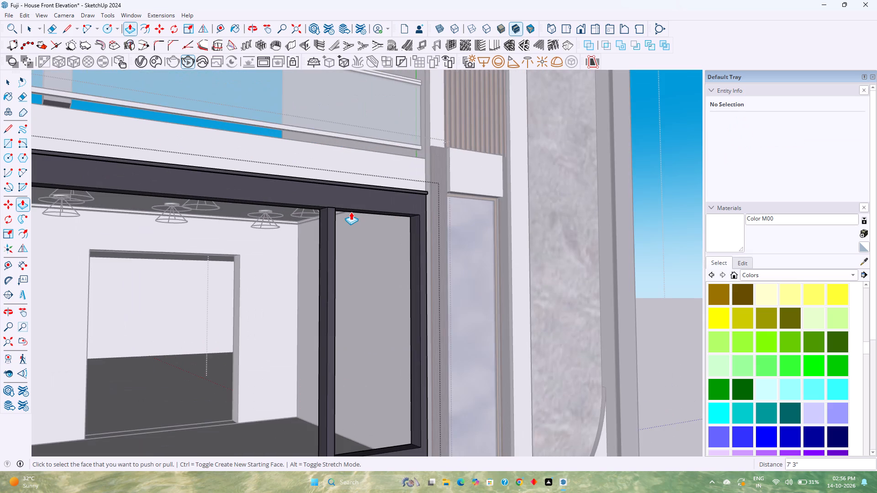
scroll(351, 212, up, 20)
scroll(351, 212, up, 3)
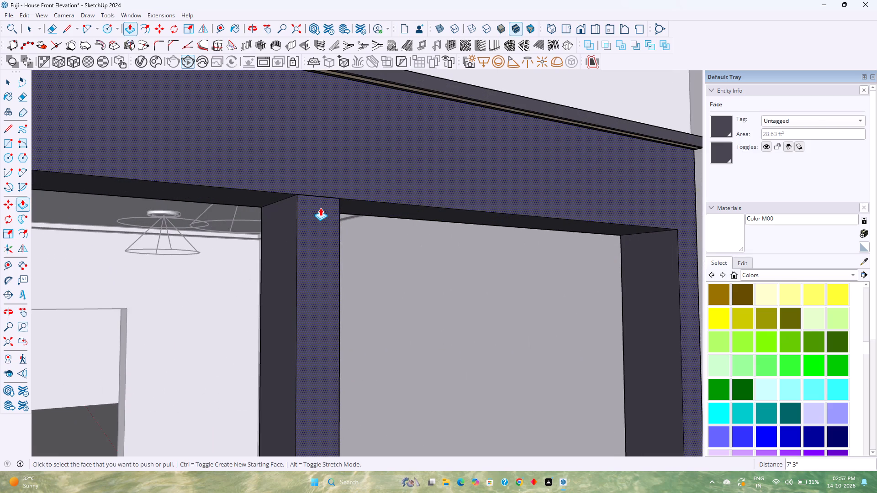
scroll(320, 208, up, 11)
middle_drag(306, 188, 333, 206)
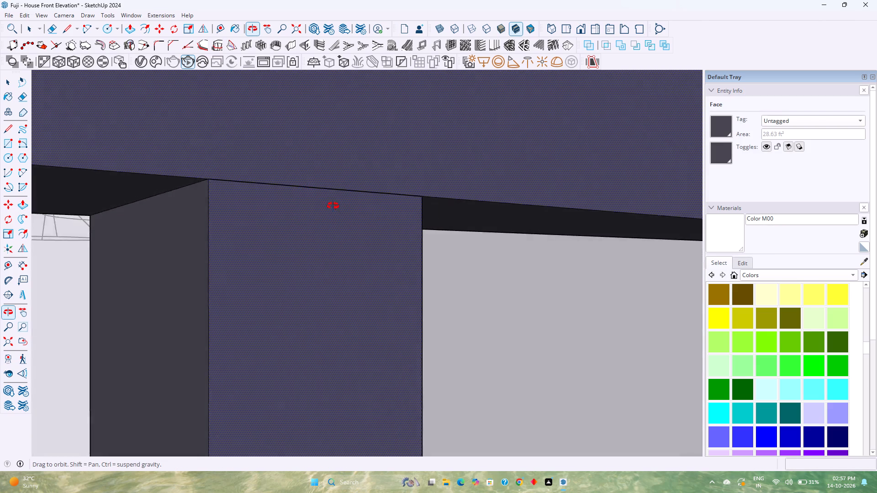
middle_drag(333, 206, 395, 214)
middle_click(395, 214)
key(e)
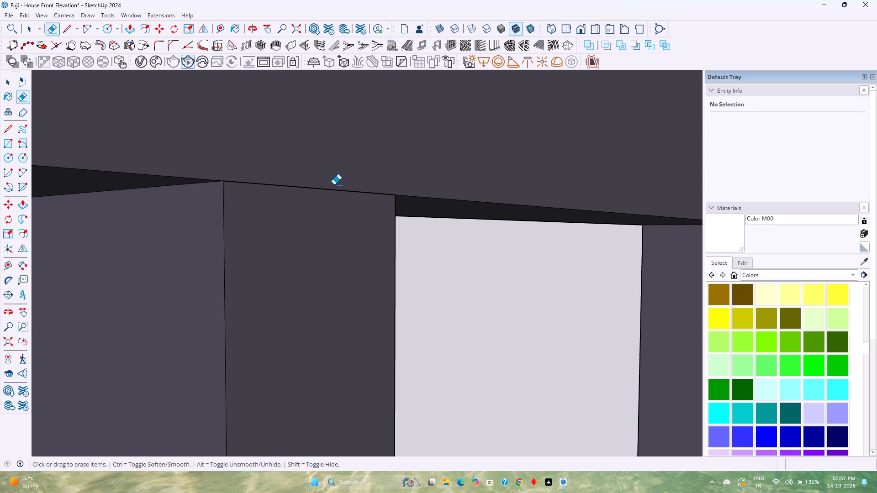
click(333, 190)
scroll(322, 205, down, 10)
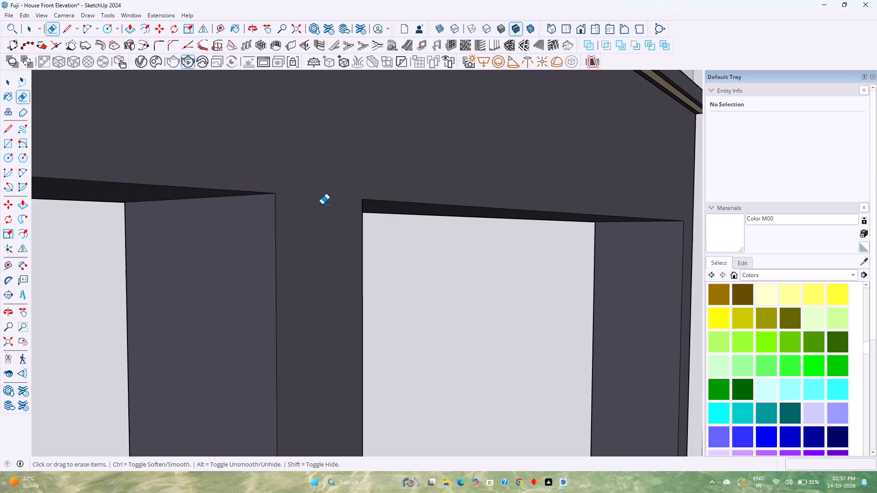
scroll(322, 205, down, 5)
middle_drag(243, 246, 243, 246)
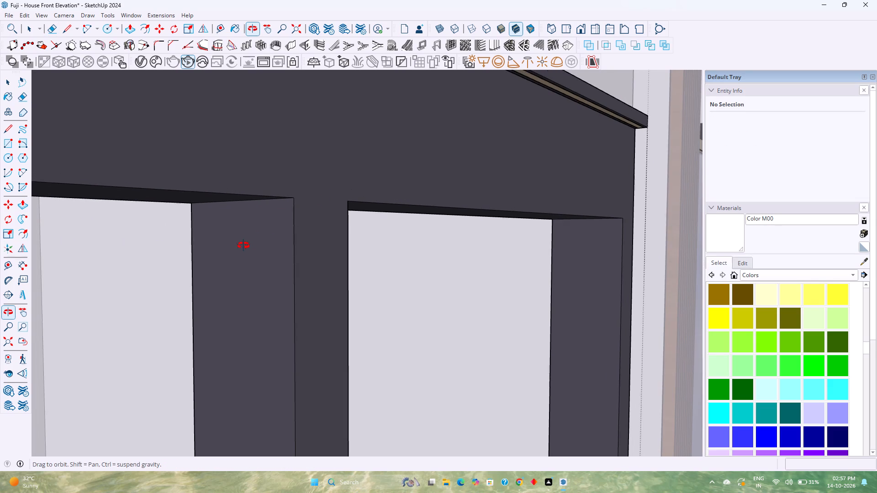
Erase the leftover edge where the mullion's top meets the upper bar on the opposite side of the frame.
middle_drag(243, 246, 590, 239)
middle_click(590, 239)
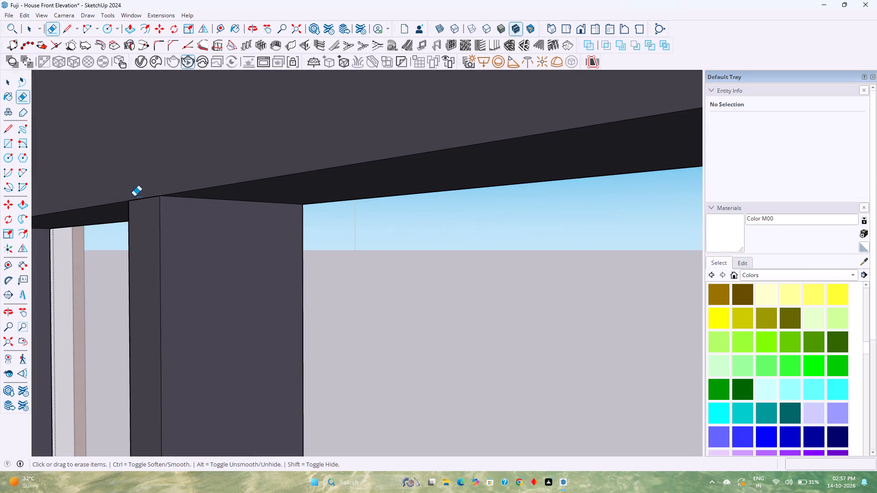
click(142, 199)
key(space)
Move the glass railing group 20' along the blue axis into the middle-floor opening's dark frame.
scroll(276, 242, down, 1)
middle_drag(347, 258, 278, 257)
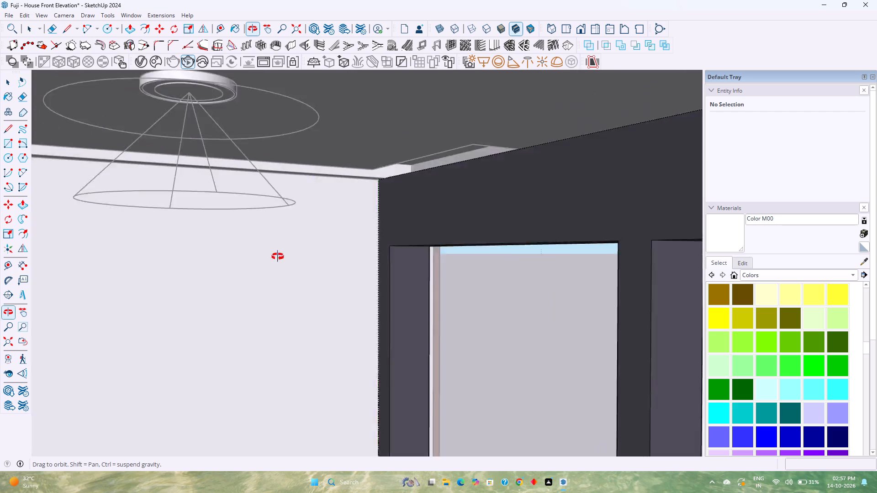
middle_drag(278, 257, 261, 257)
click(4, 346)
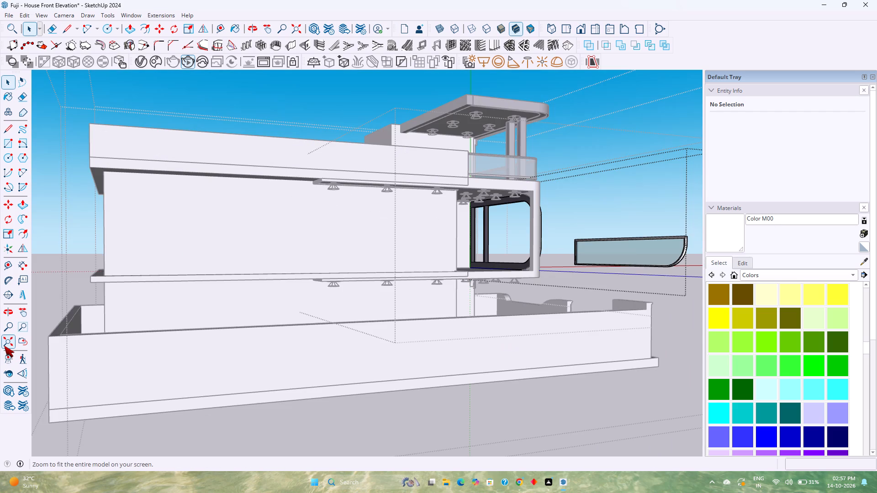
middle_drag(326, 320, 66, 344)
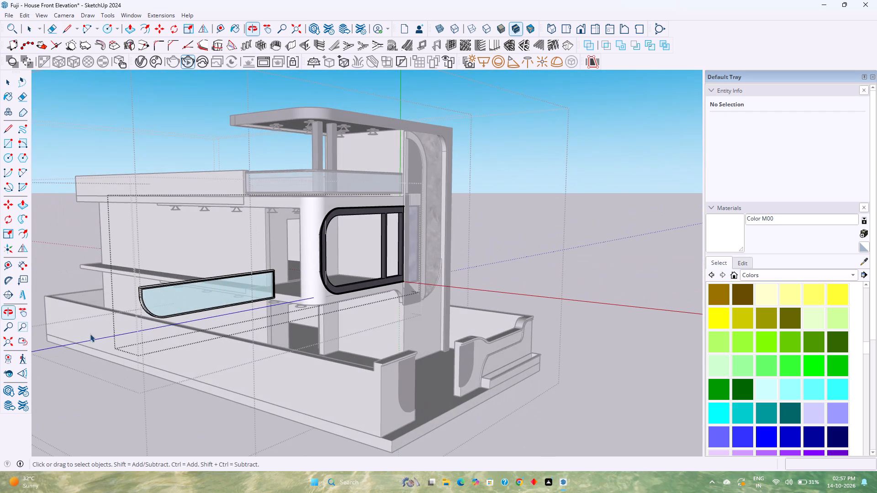
click(230, 298)
scroll(267, 289, up, 8)
middle_drag(290, 292, 215, 325)
scroll(218, 334, up, 3)
key(m)
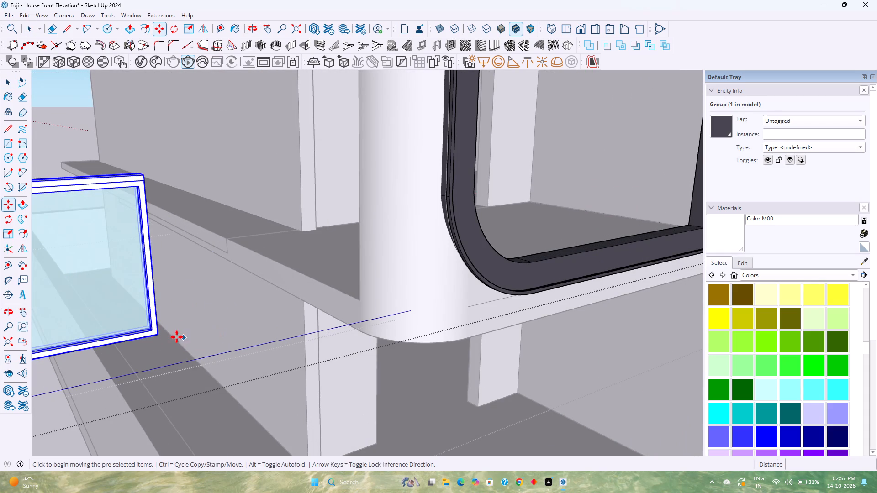
click(157, 335)
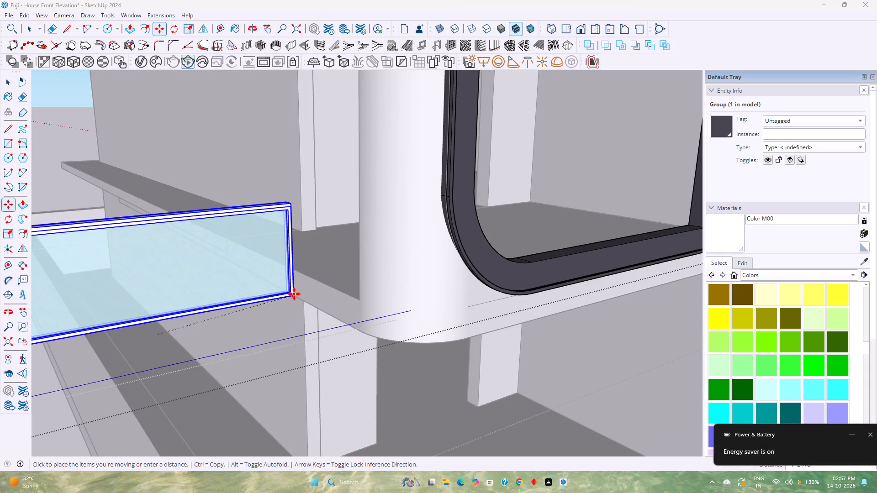
key(Up)
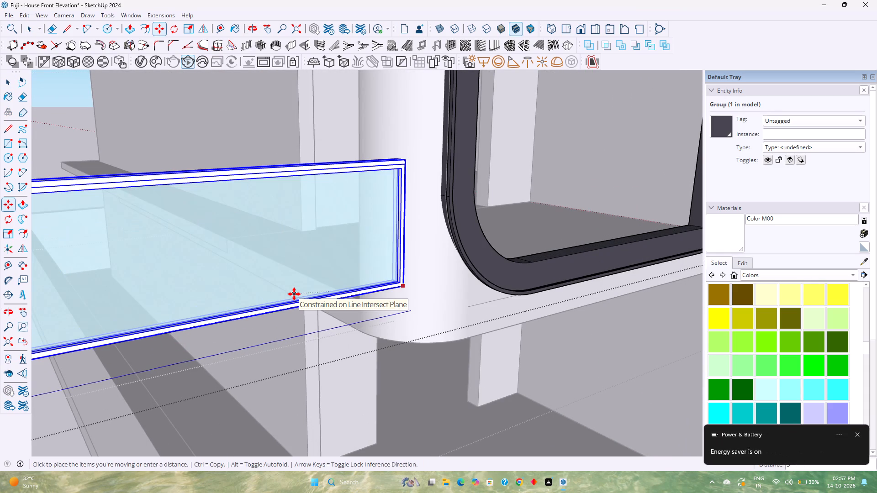
text(20)
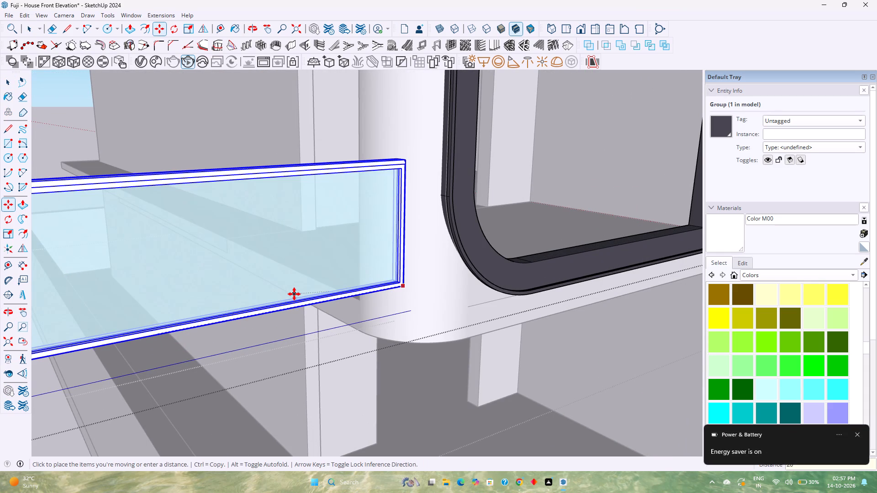
key(apostrophe)
key(Return)
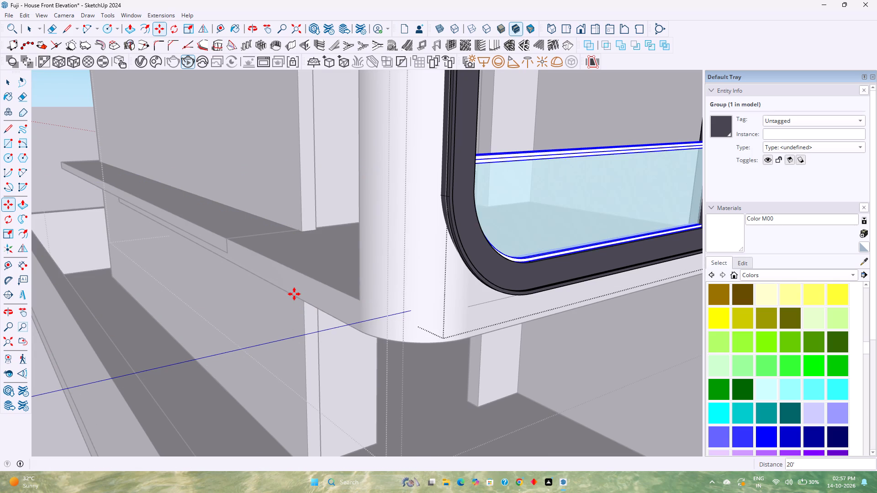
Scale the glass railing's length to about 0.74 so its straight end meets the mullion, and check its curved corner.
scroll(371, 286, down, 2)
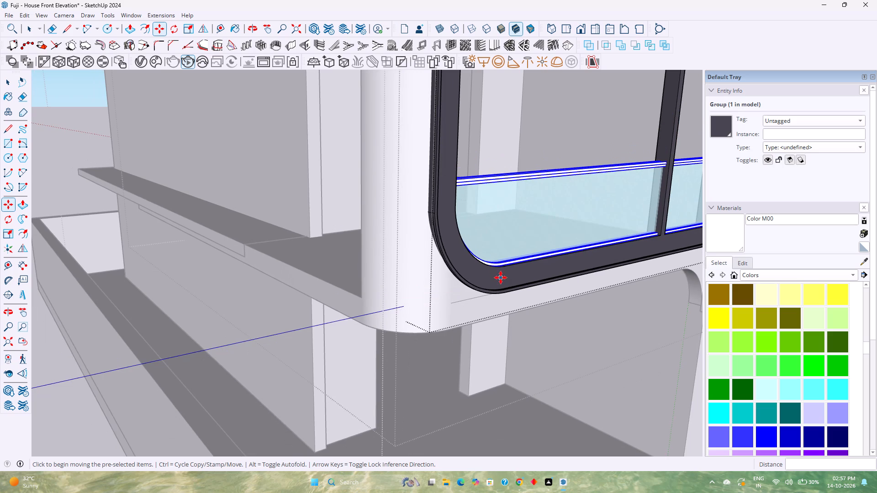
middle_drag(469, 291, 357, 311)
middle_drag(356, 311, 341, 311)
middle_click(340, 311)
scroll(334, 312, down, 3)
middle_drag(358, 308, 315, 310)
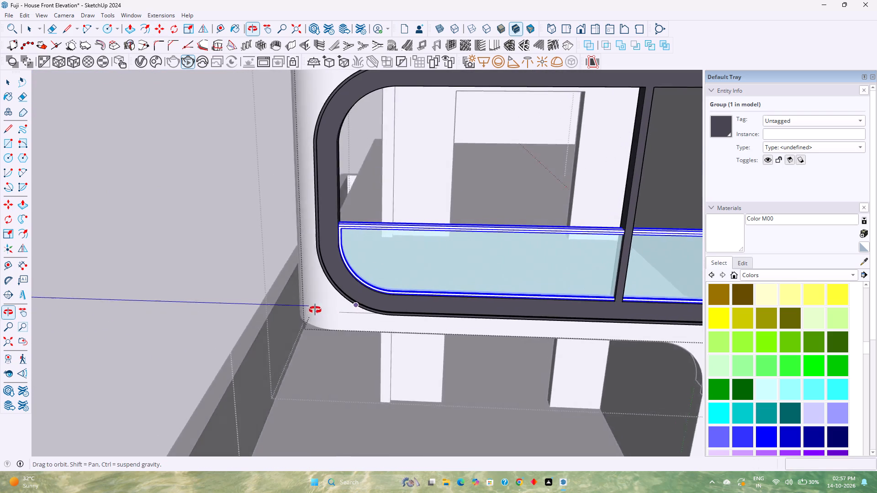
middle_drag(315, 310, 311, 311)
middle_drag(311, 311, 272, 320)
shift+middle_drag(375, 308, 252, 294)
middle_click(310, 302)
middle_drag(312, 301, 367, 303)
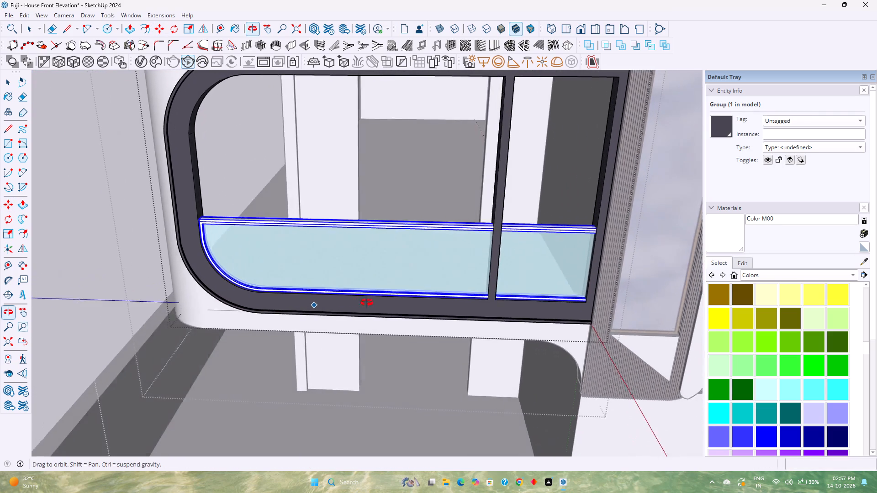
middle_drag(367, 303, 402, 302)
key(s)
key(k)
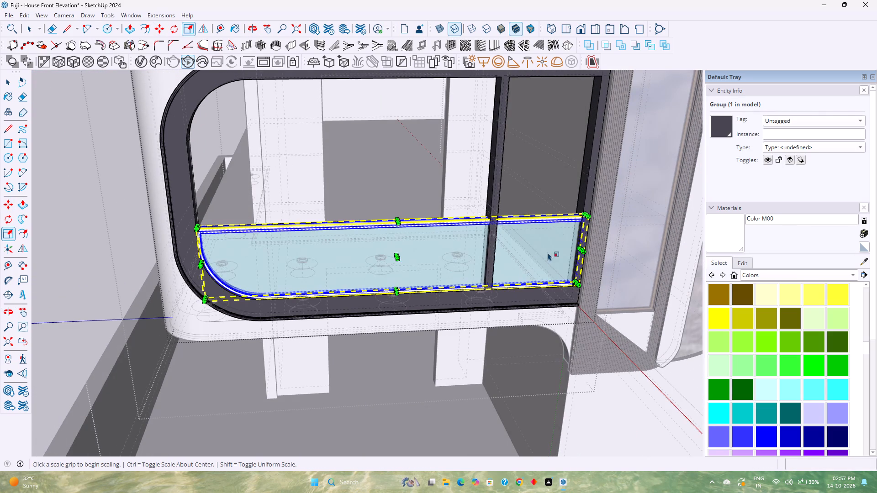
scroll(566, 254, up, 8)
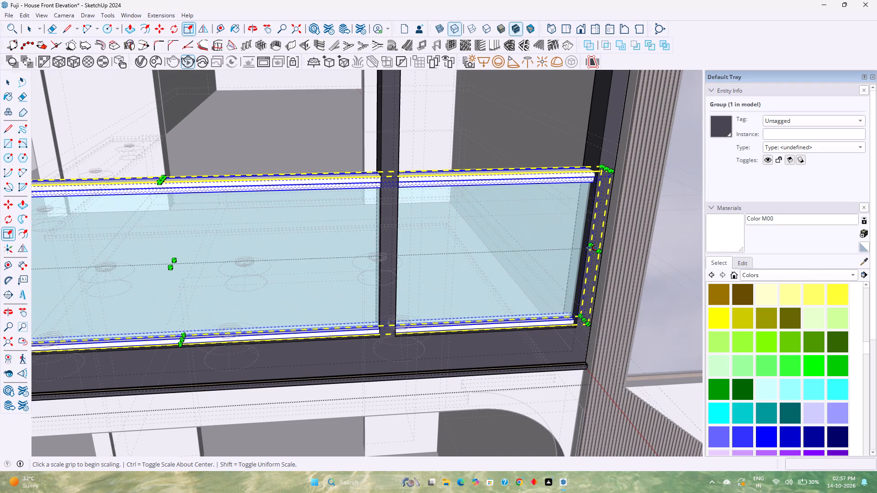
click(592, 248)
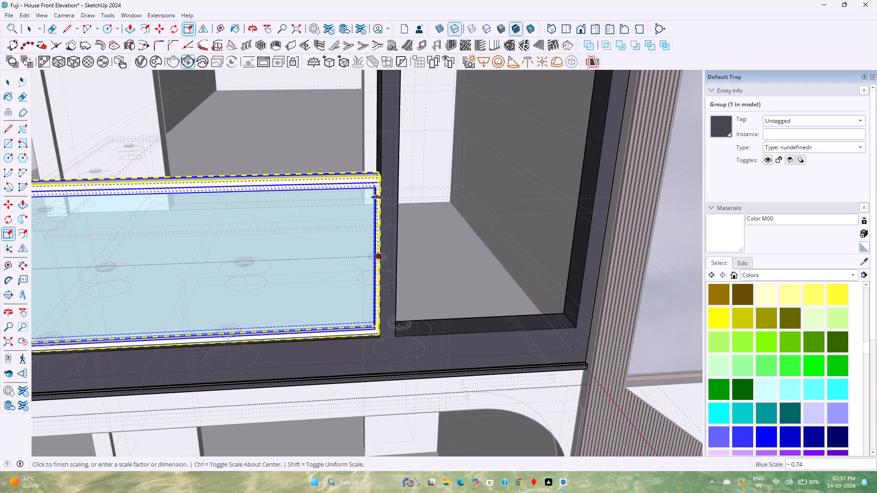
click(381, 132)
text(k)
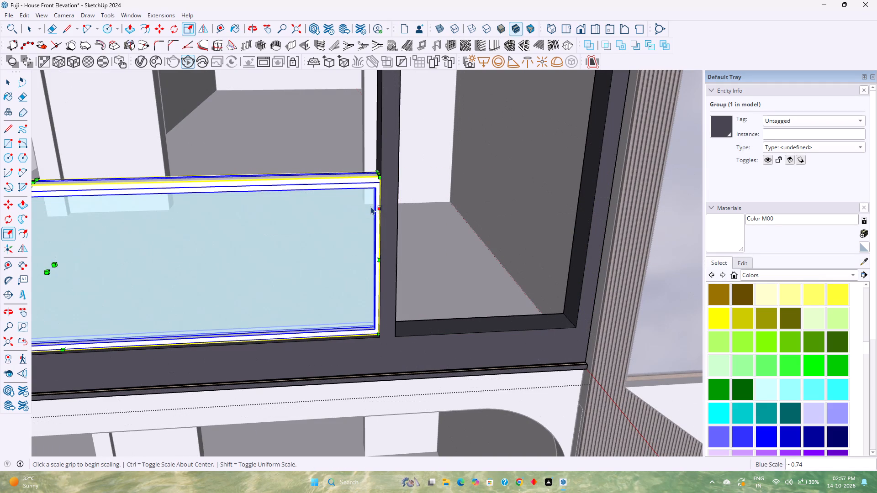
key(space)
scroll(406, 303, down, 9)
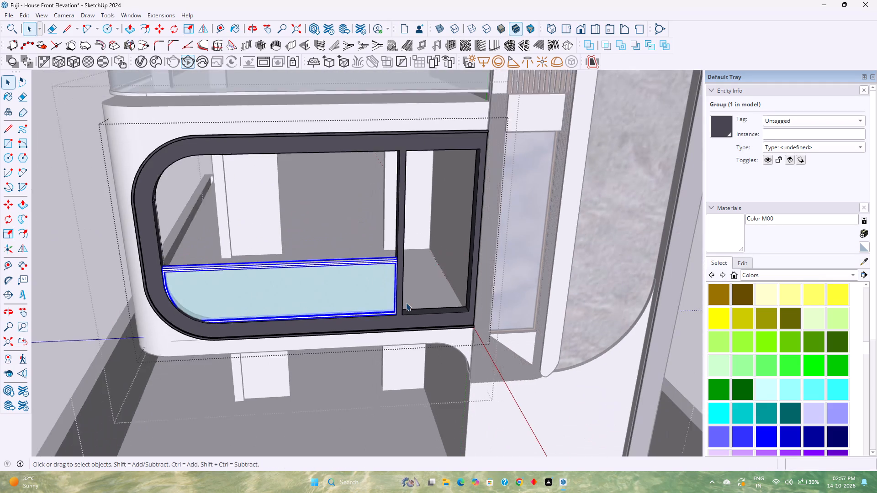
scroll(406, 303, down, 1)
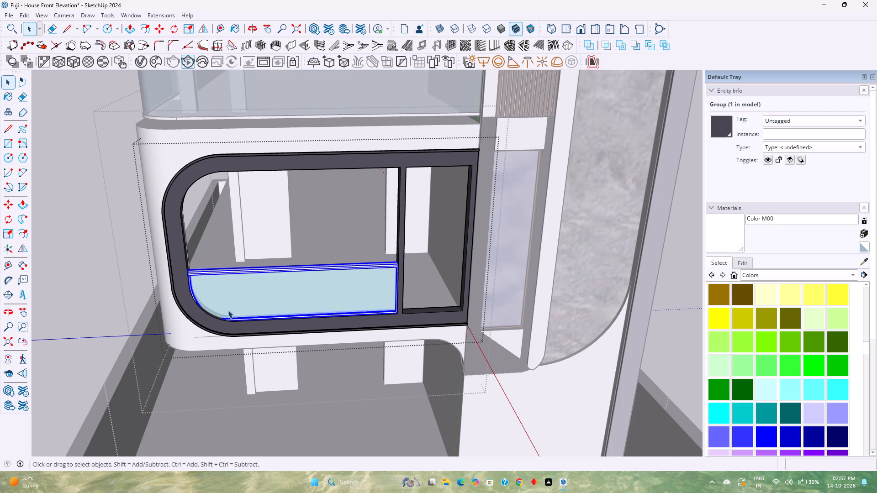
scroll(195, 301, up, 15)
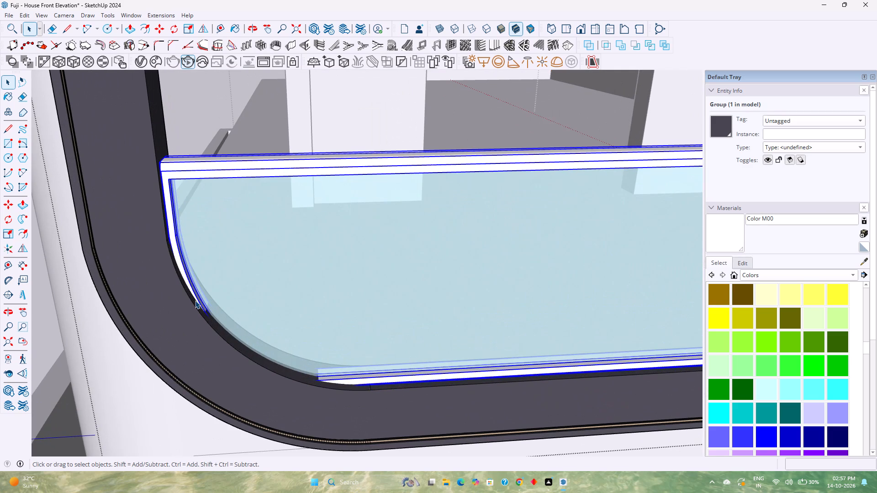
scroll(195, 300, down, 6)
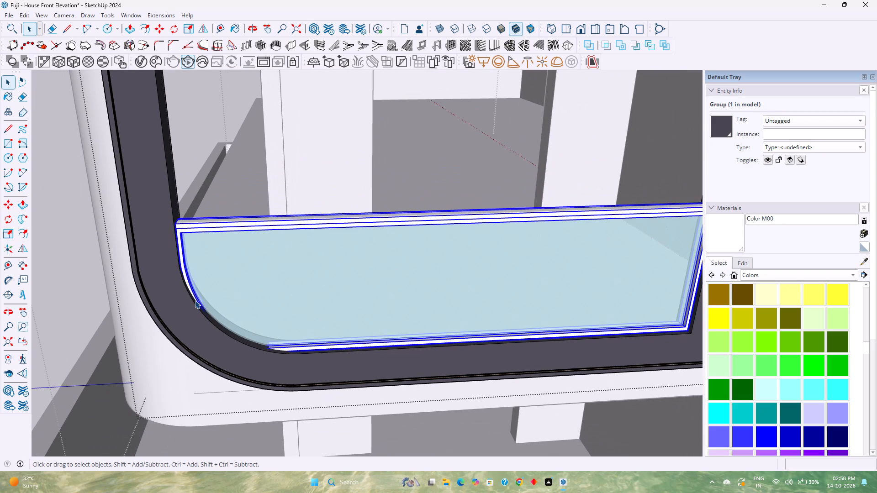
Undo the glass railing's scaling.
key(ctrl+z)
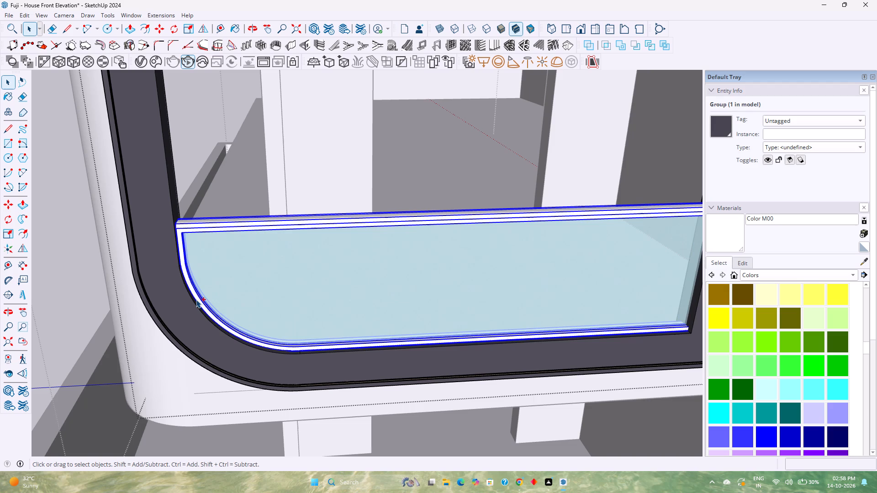
Inside the railing group, place a vertical guide 3" from the mullion's edge nearest the end post, along its opposite edge.
scroll(198, 300, down, 6)
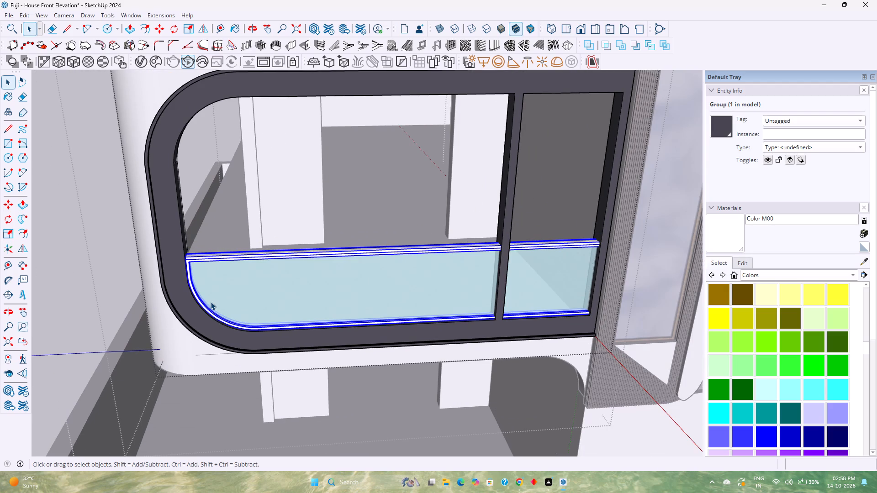
double_click(442, 250)
scroll(443, 251, up, 4)
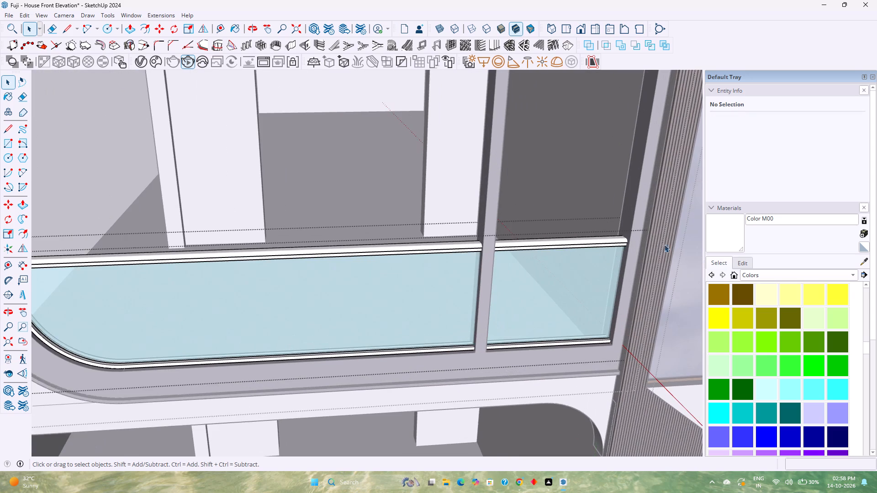
scroll(631, 241, up, 8)
middle_drag(628, 242, 599, 253)
middle_drag(588, 254, 573, 254)
middle_click(571, 254)
middle_drag(559, 254, 483, 255)
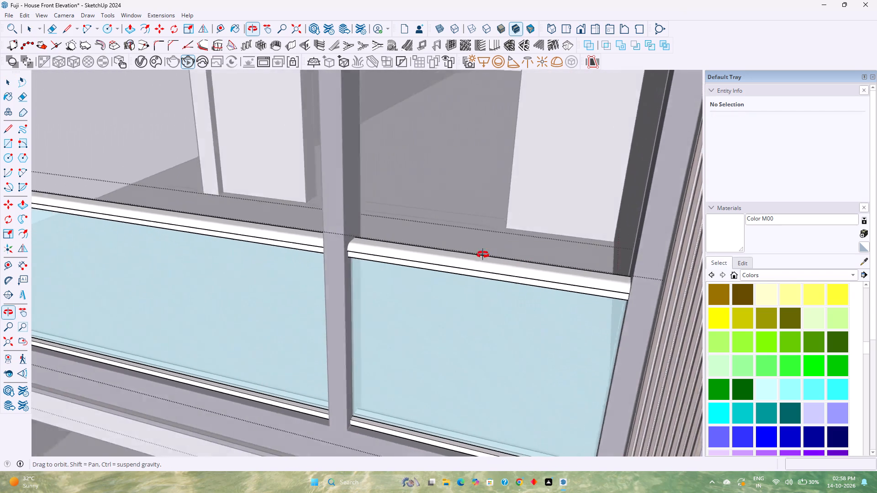
middle_drag(483, 255, 655, 230)
scroll(552, 237, down, 5)
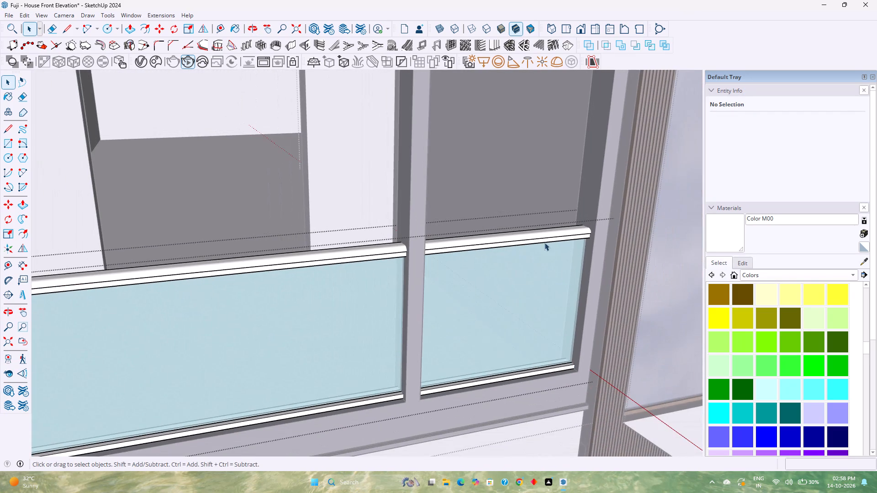
click(220, 31)
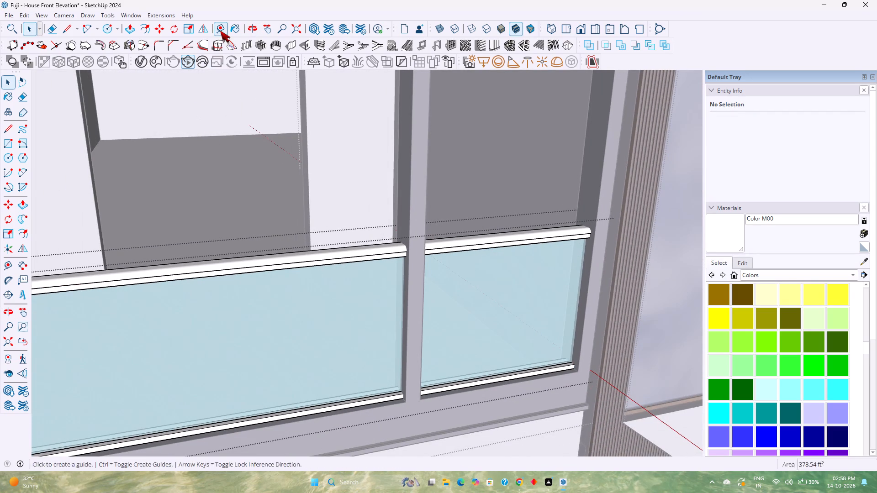
click(426, 152)
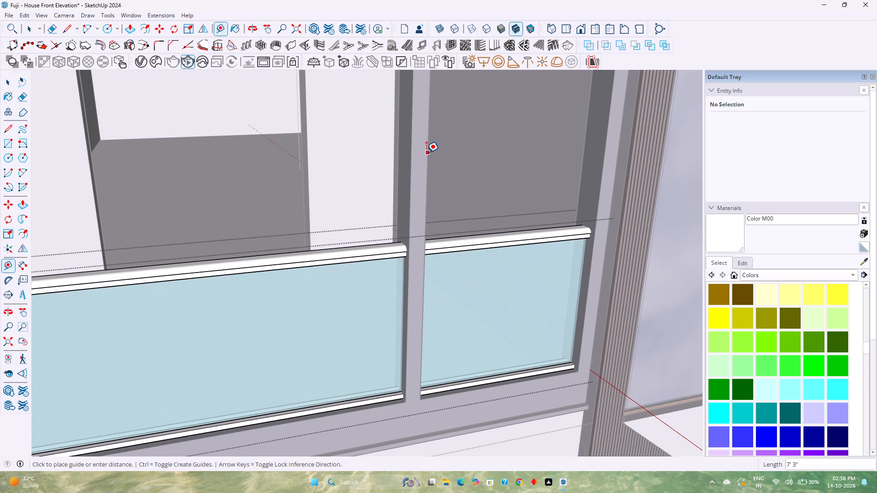
click(412, 145)
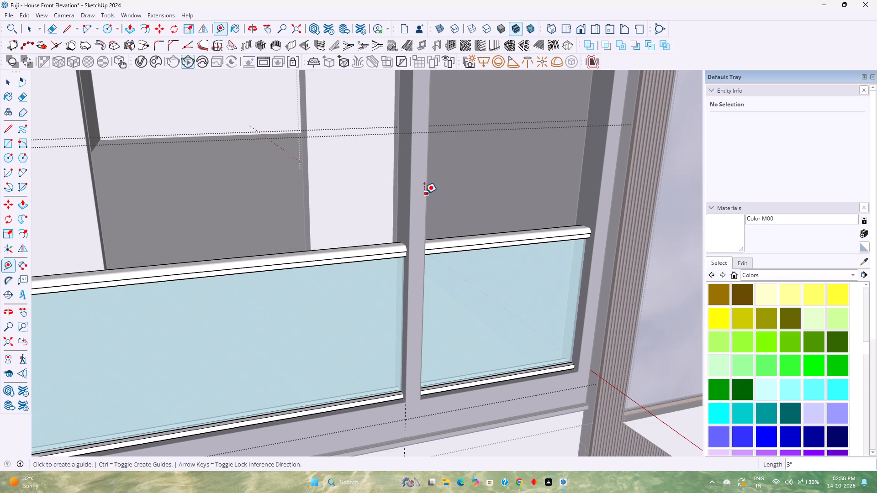
key(space)
key(Escape)
Hide the dark frame with its mullion around the glass railing.
click(466, 243)
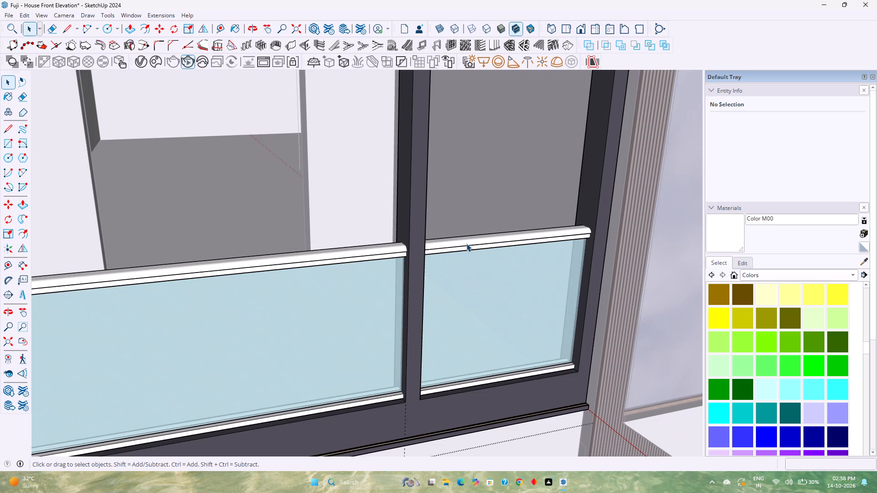
right_click(466, 243)
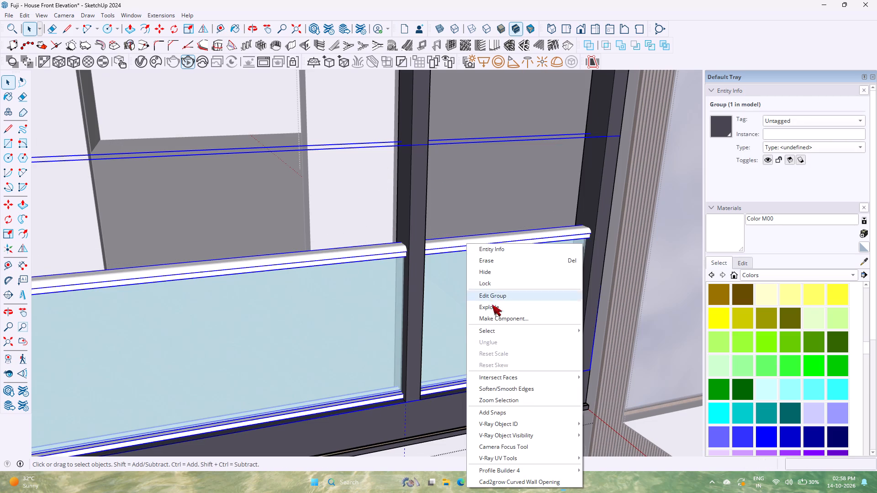
click(597, 340)
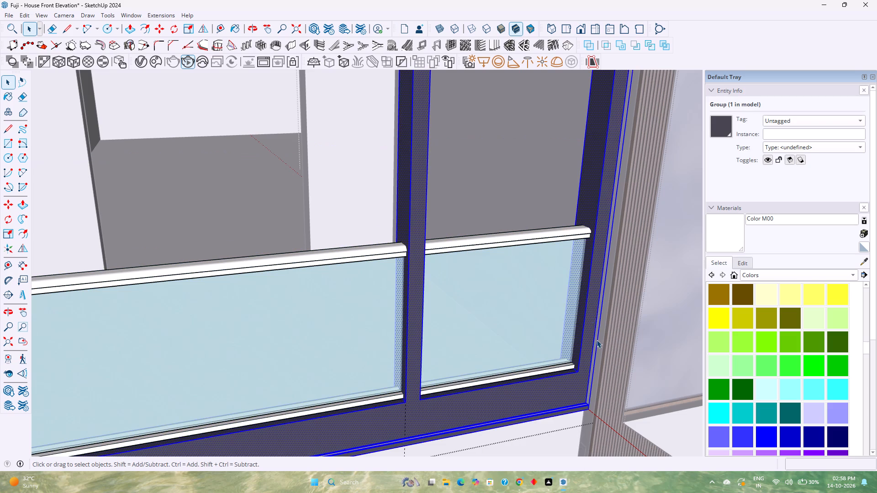
right_click(591, 293)
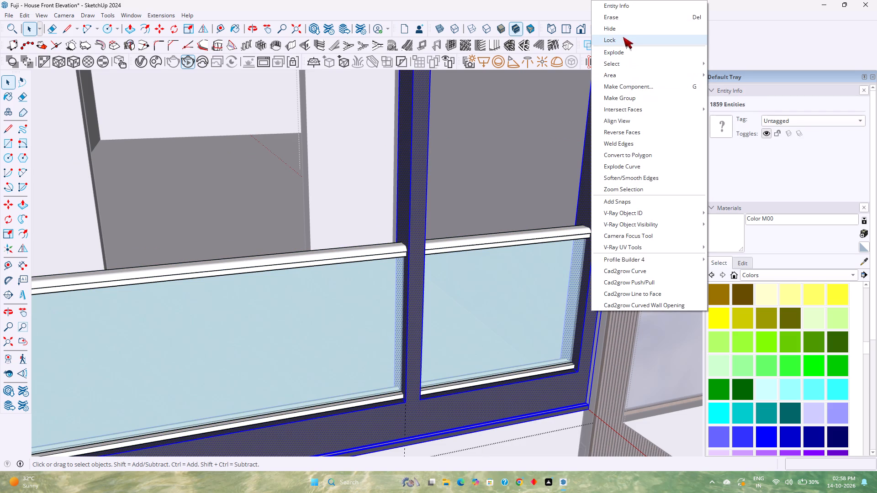
click(629, 26)
scroll(597, 273, up, 2)
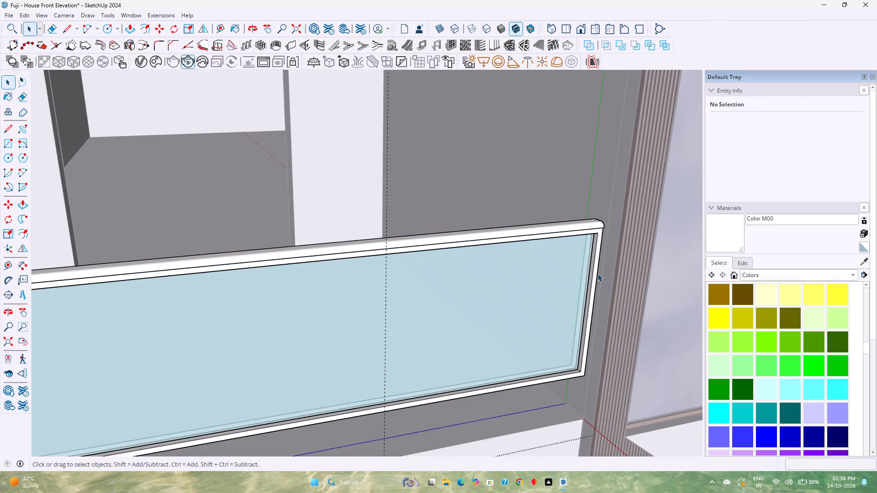
scroll(597, 273, up, 7)
middle_drag(603, 201, 461, 235)
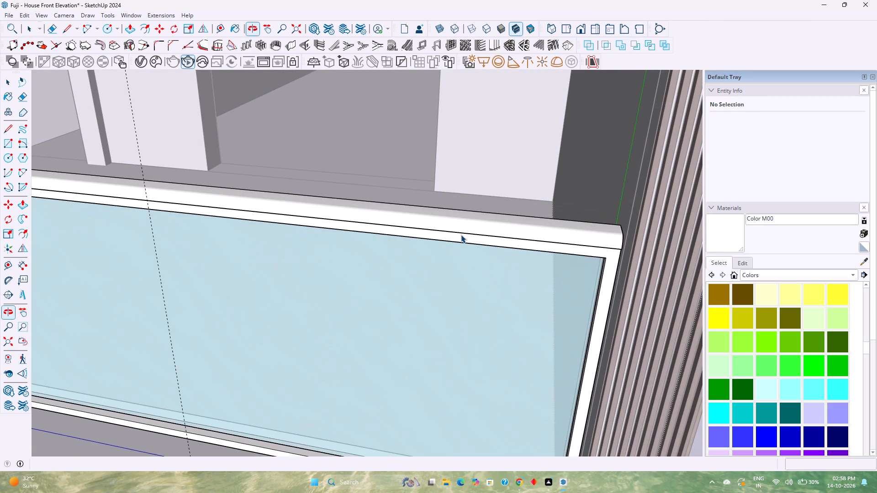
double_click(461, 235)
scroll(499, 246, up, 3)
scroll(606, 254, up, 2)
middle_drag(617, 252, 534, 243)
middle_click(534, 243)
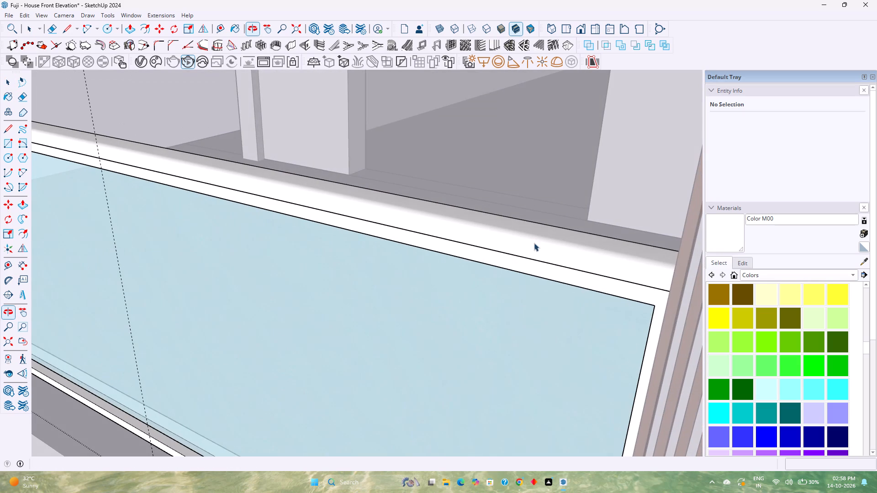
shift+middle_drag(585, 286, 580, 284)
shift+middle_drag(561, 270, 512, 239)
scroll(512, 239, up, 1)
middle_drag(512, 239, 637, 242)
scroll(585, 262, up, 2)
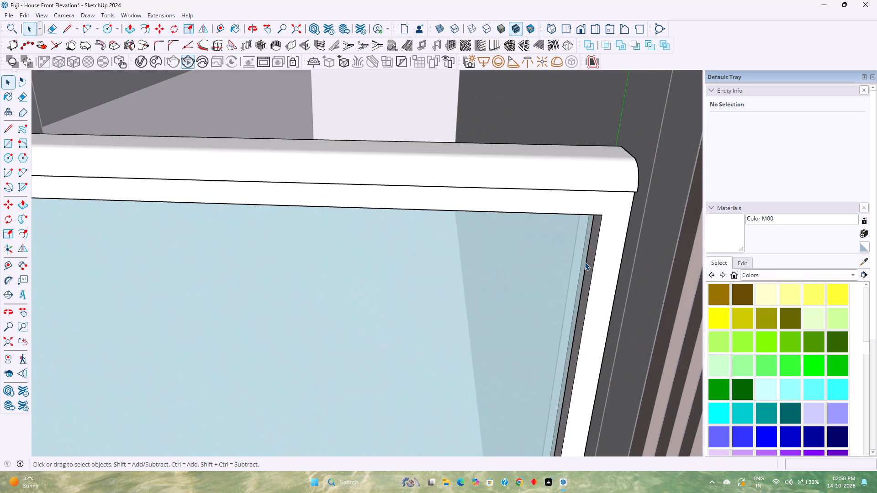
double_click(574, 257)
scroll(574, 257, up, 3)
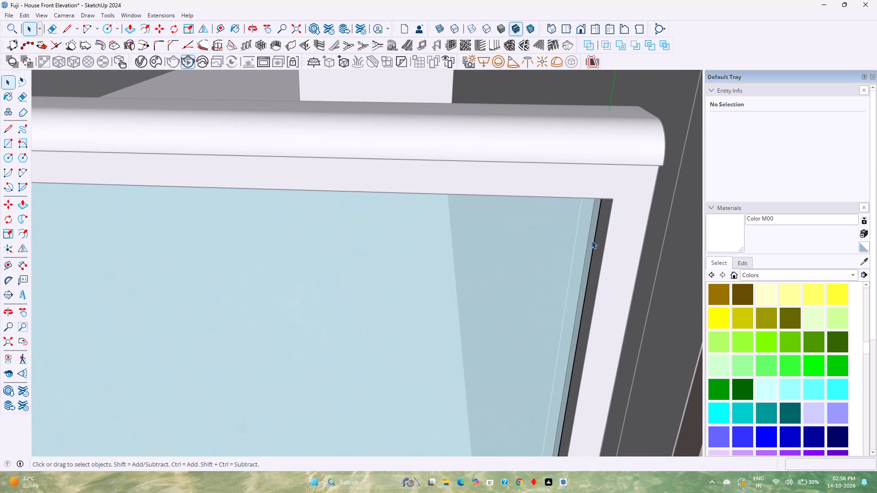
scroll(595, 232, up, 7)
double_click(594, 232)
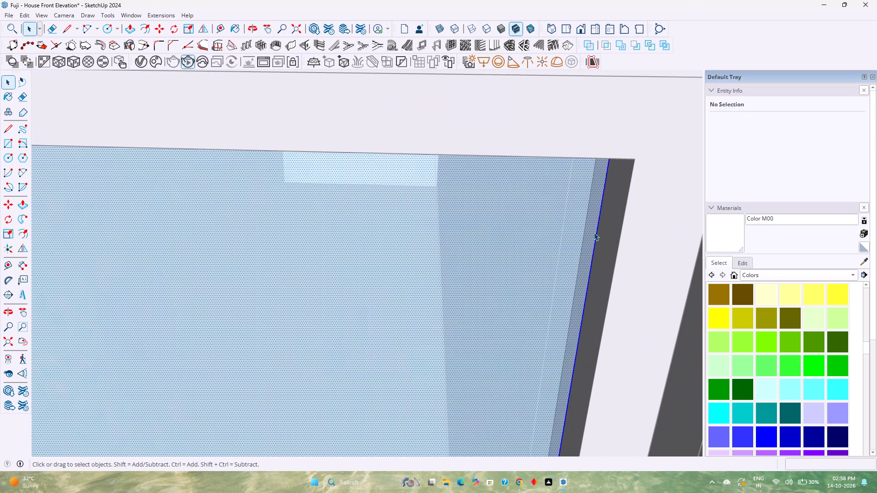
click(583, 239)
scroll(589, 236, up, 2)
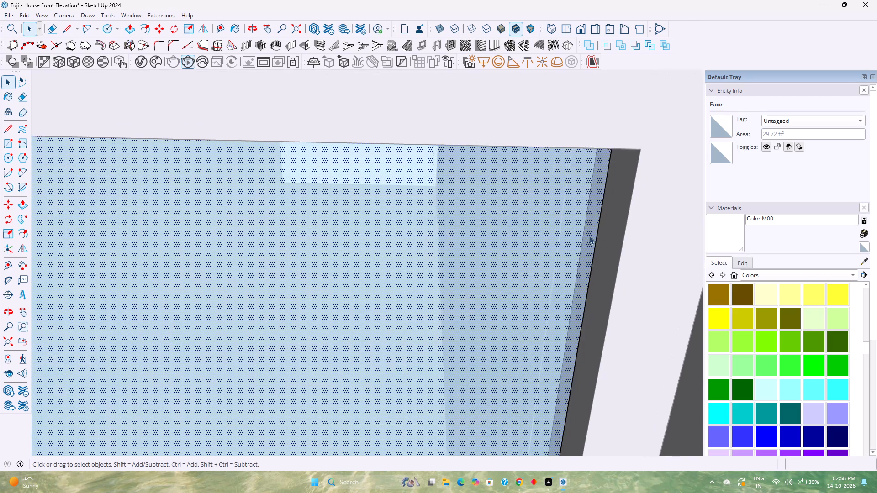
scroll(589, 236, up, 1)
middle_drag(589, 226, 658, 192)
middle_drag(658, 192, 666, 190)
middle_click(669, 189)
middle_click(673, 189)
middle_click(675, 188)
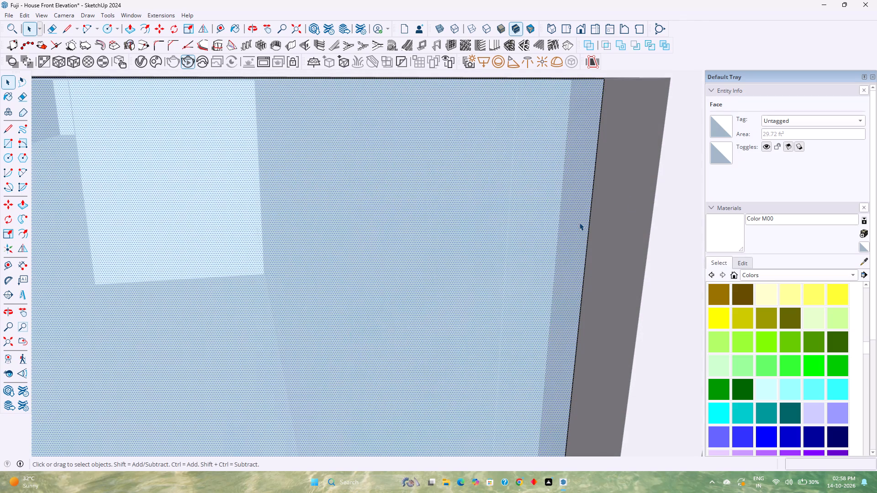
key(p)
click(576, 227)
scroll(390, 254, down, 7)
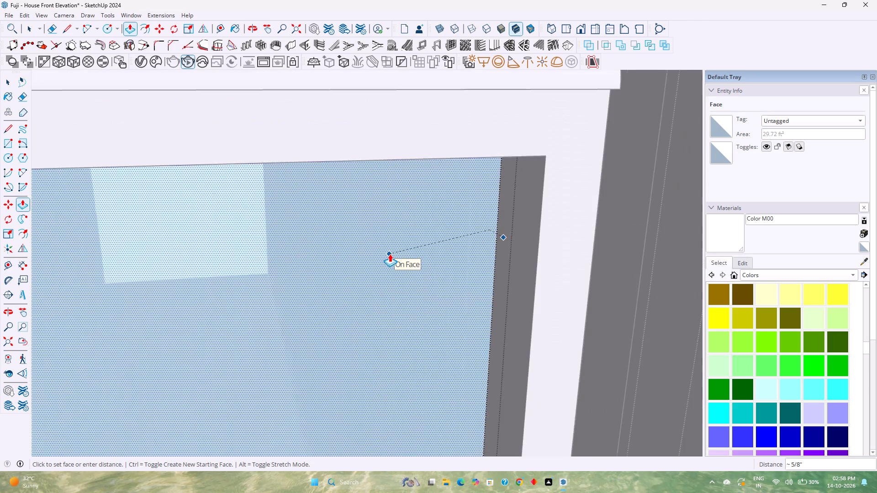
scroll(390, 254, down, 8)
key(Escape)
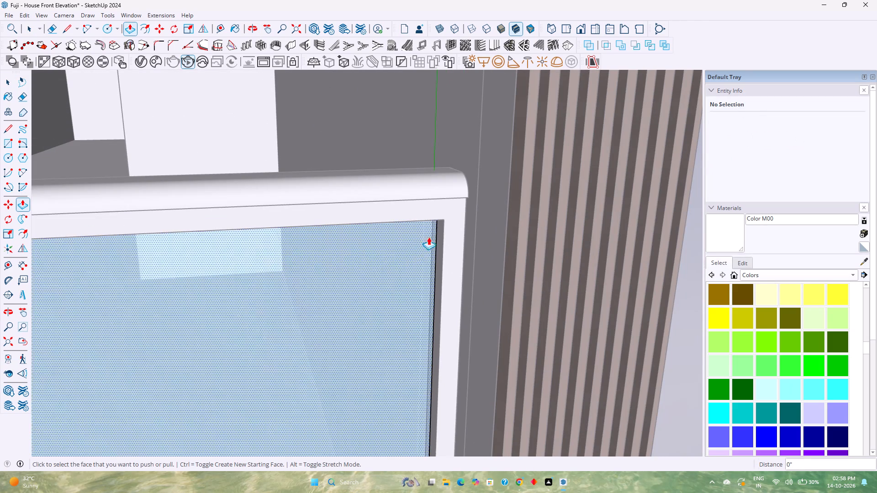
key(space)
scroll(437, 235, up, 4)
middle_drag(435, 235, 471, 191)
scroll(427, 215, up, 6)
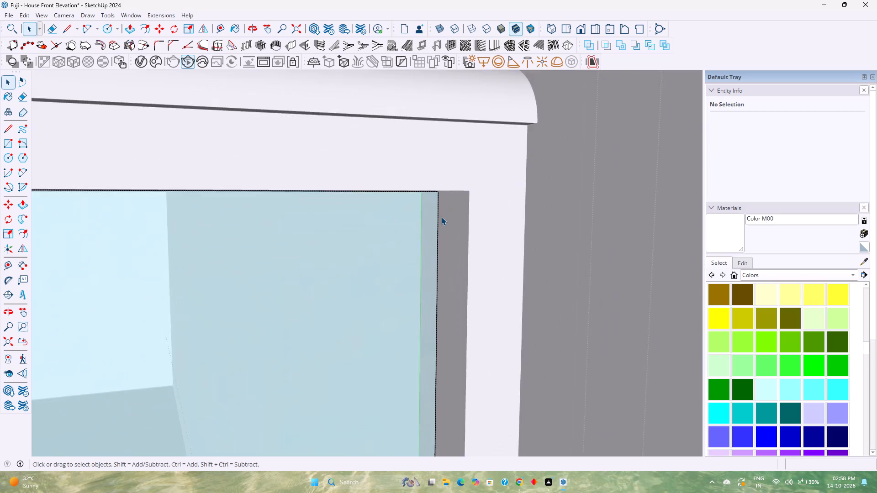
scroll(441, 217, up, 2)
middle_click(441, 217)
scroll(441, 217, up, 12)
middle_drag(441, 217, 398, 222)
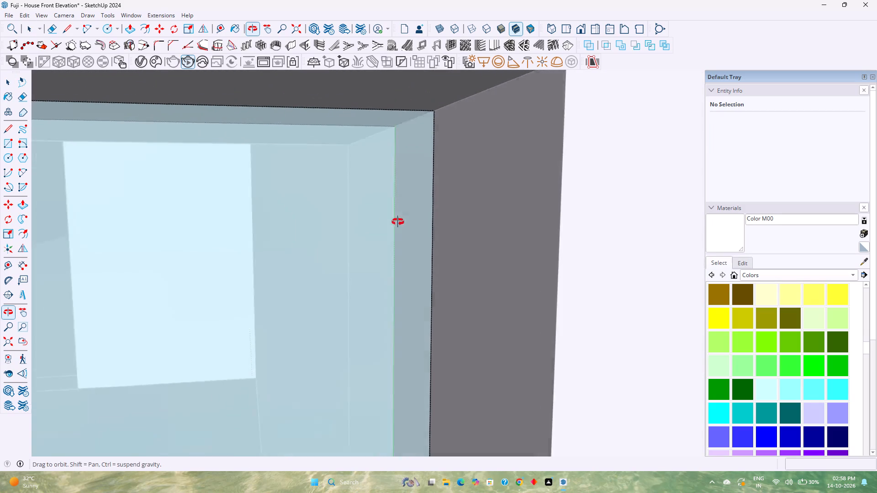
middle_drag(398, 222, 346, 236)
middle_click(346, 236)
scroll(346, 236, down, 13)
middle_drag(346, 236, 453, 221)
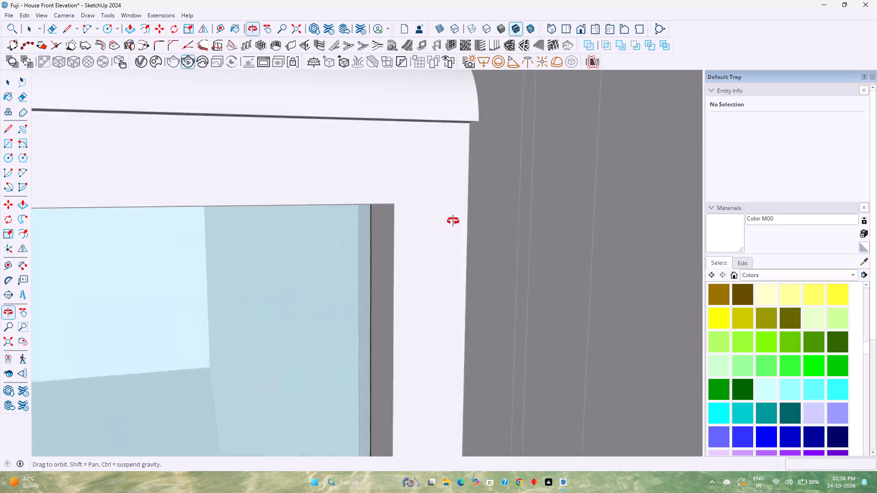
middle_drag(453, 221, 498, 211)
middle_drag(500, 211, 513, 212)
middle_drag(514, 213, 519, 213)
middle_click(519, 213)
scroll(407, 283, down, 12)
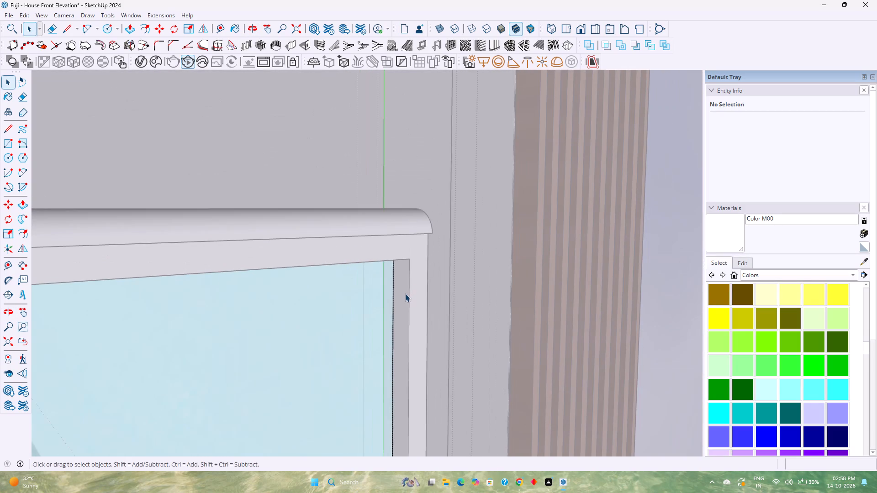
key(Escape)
Push/pull the inner face of the railing's end post 3' 5" up to the vertical guide.
click(407, 294)
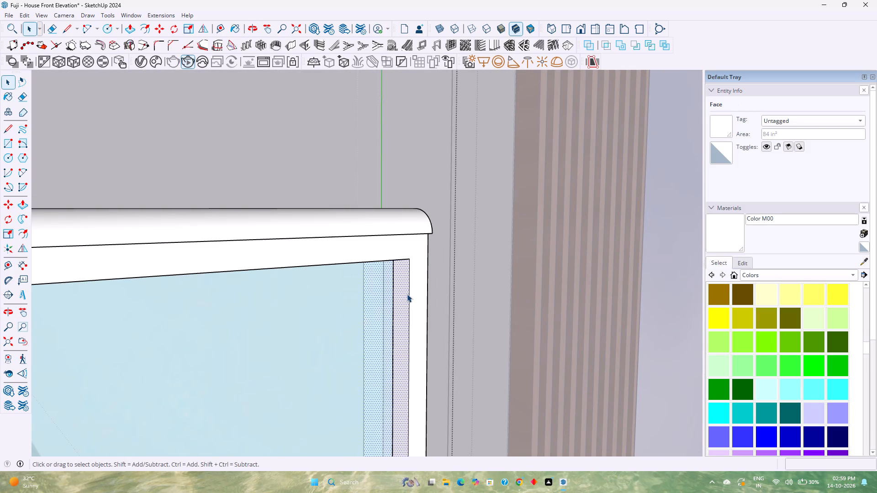
key(p)
click(405, 297)
scroll(387, 304, down, 4)
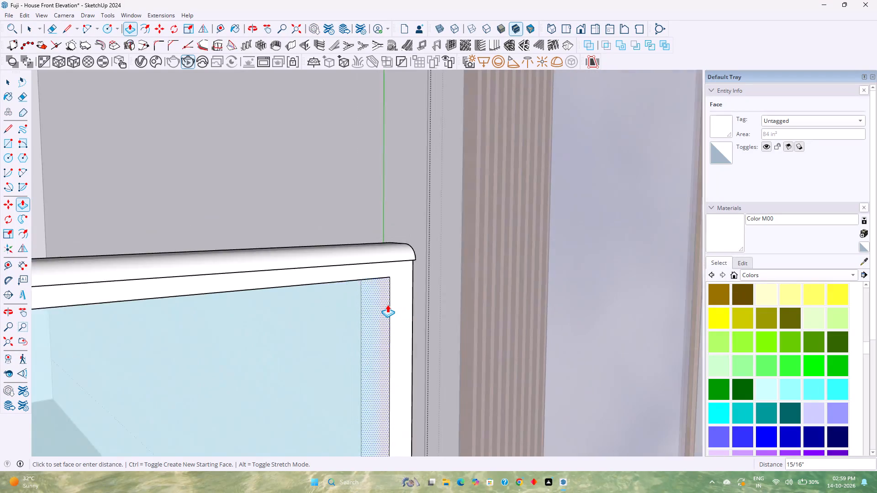
scroll(387, 304, down, 20)
scroll(387, 304, down, 1)
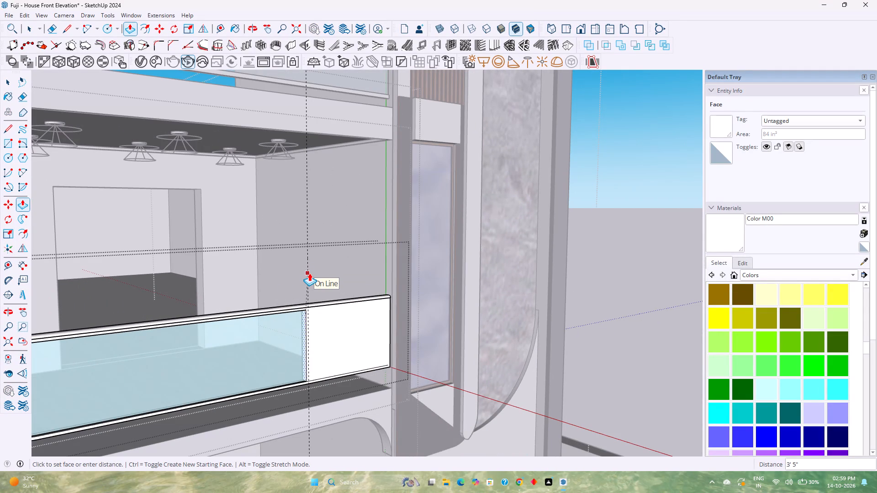
click(309, 273)
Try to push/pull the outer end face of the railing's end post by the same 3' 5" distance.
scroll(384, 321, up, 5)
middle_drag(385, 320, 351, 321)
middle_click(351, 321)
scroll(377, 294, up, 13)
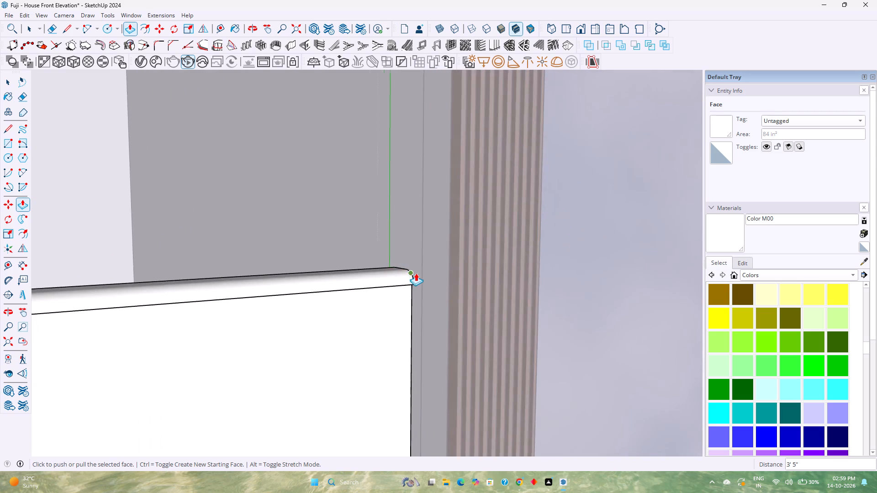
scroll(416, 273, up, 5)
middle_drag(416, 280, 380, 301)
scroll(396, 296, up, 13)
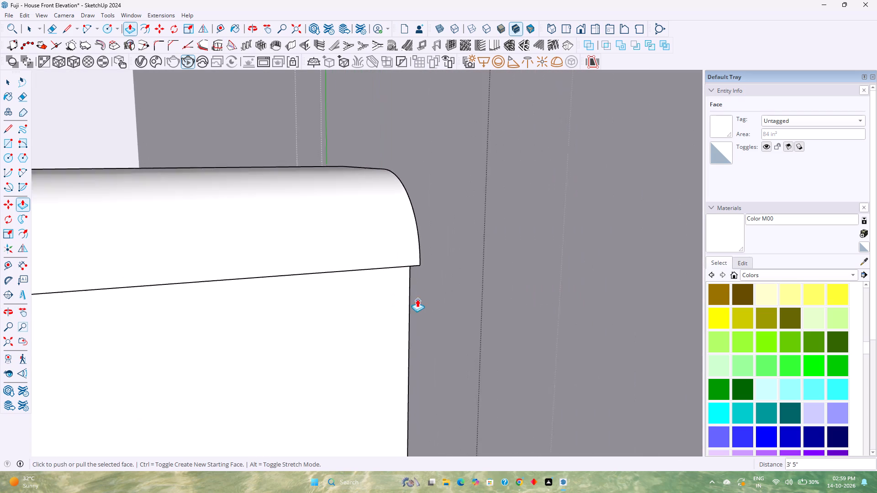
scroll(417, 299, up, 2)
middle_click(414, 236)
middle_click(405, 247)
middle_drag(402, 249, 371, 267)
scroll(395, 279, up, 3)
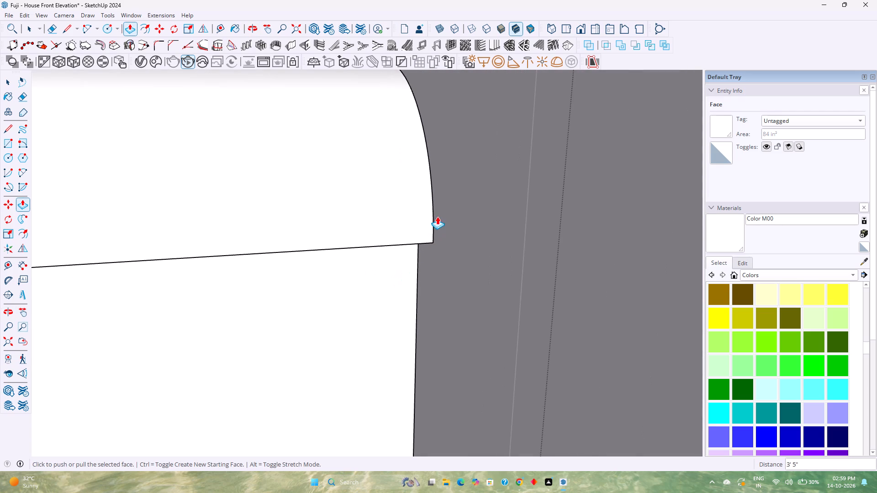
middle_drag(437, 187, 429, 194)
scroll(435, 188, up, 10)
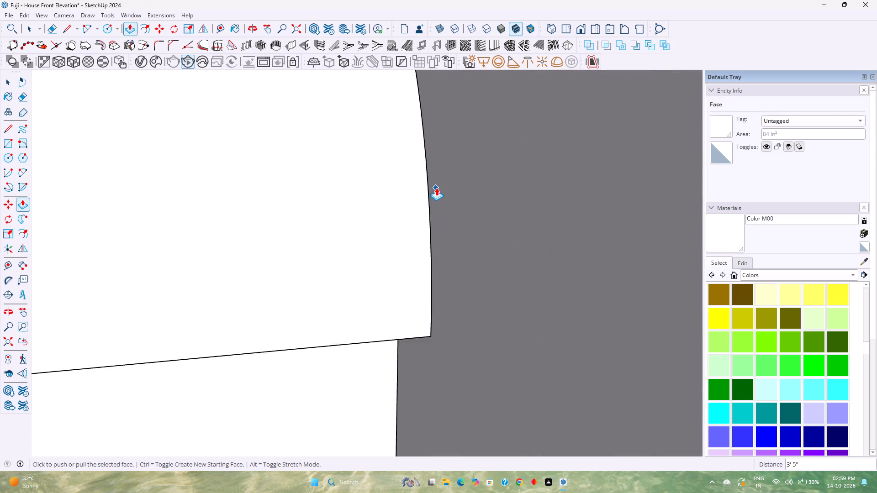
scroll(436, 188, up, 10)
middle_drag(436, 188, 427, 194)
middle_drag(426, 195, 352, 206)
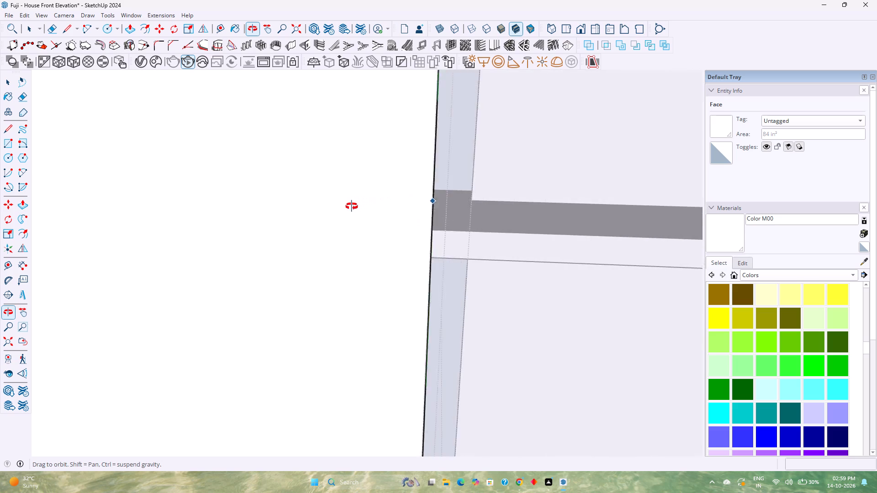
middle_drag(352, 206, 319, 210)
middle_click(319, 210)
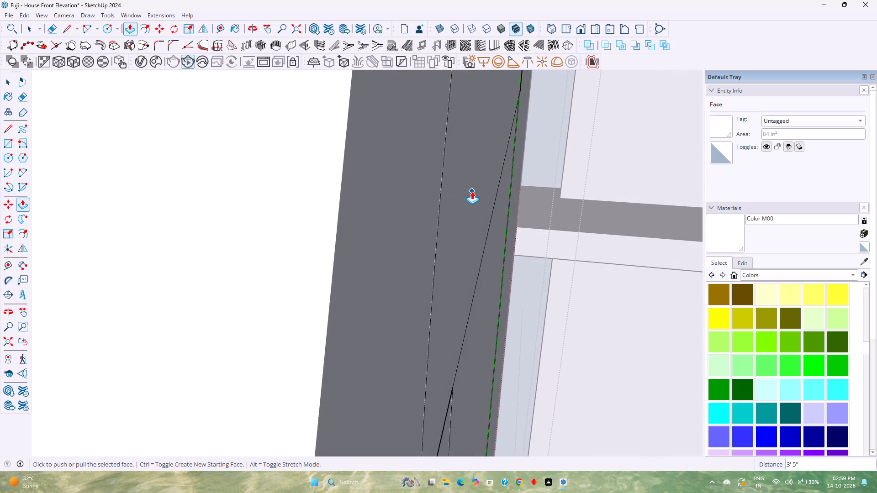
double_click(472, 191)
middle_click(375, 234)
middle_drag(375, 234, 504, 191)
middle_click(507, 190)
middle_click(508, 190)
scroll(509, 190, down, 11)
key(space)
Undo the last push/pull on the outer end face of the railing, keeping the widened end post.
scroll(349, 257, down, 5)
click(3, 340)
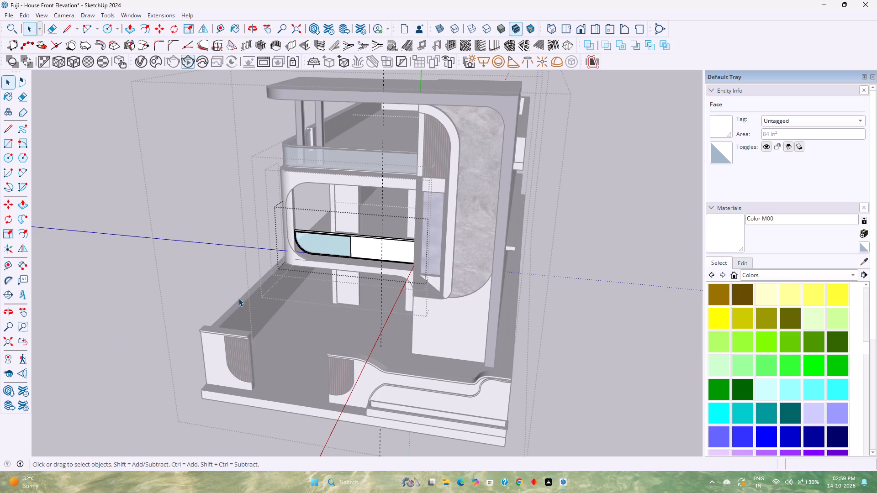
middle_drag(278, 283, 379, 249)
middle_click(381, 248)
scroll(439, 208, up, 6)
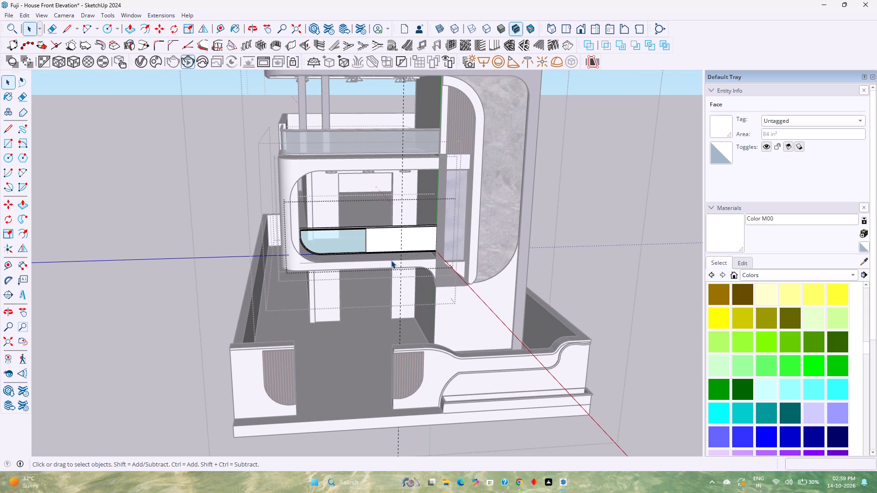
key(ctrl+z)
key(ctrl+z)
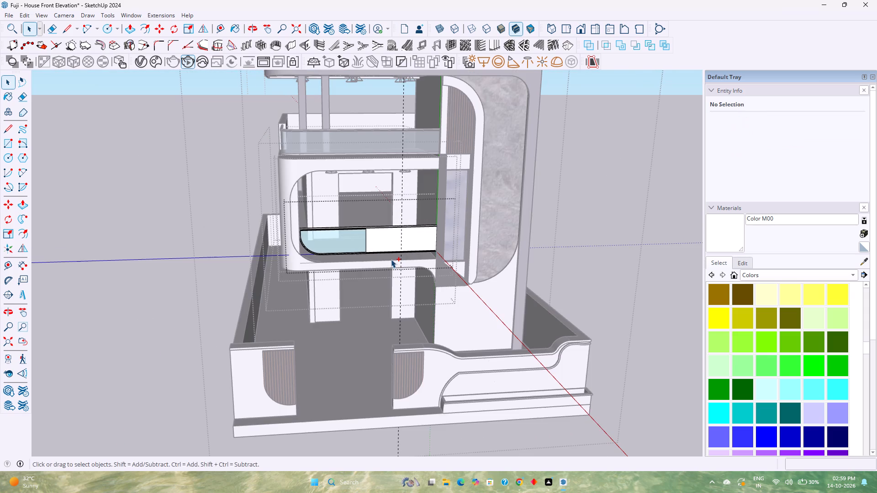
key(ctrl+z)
Move the whole glass railing group 20' along the blue axis, out of the opening and clear of the building.
scroll(426, 223, up, 7)
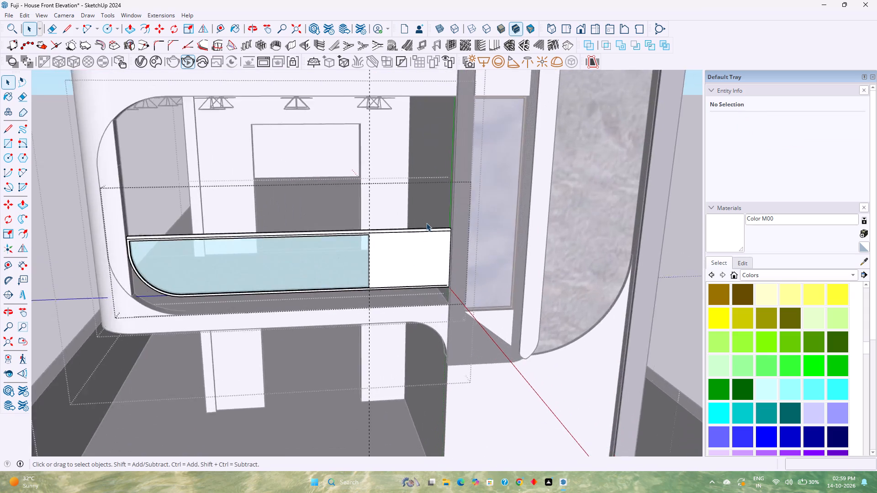
scroll(426, 223, up, 2)
key(Escape)
click(399, 237)
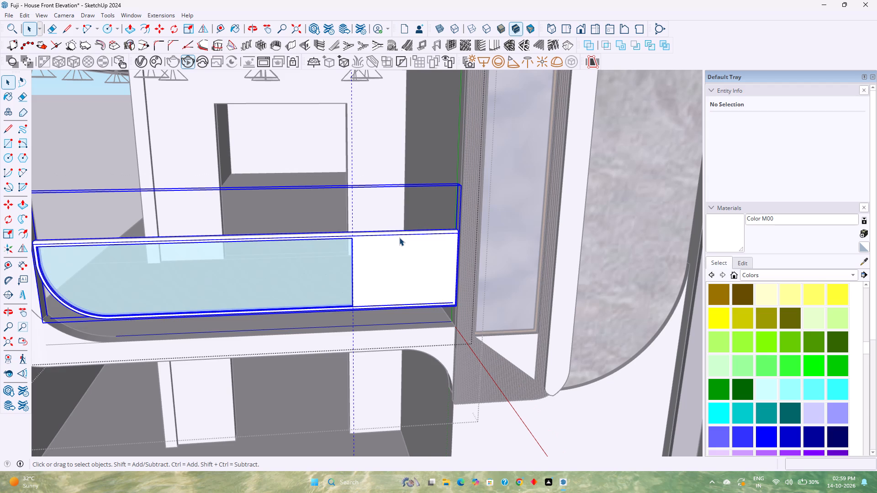
key(m)
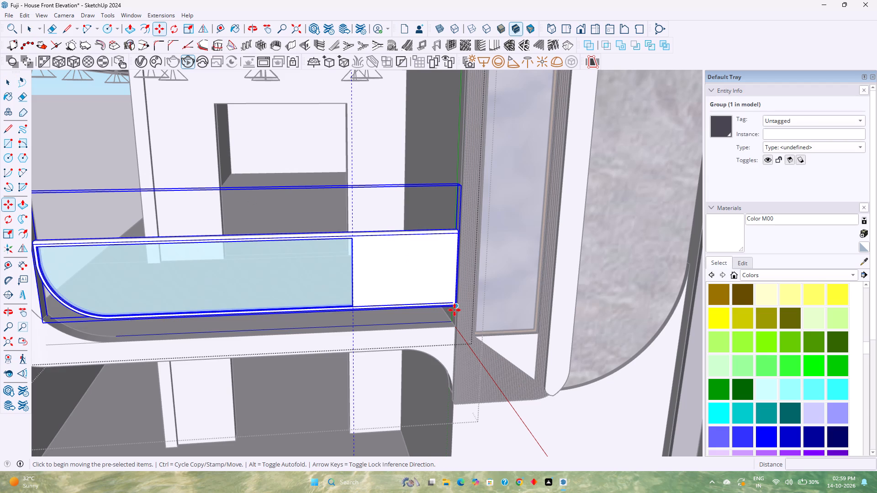
click(454, 310)
key(Up)
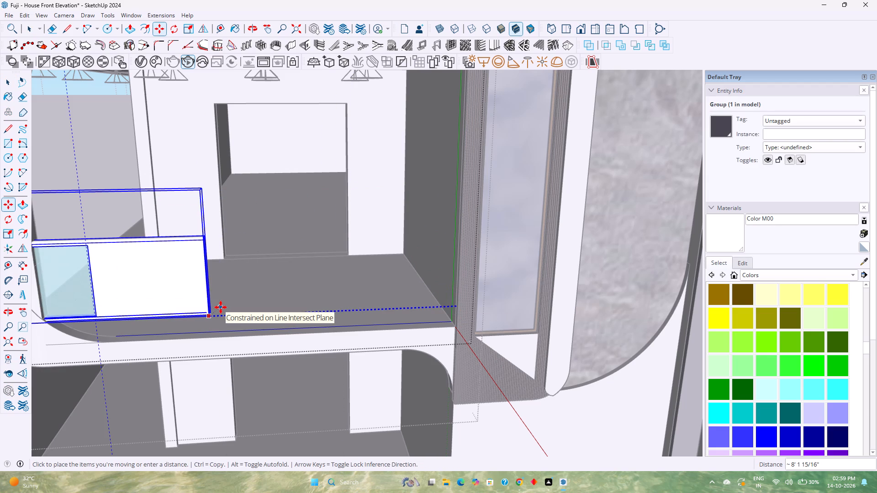
text(20')
key(Return)
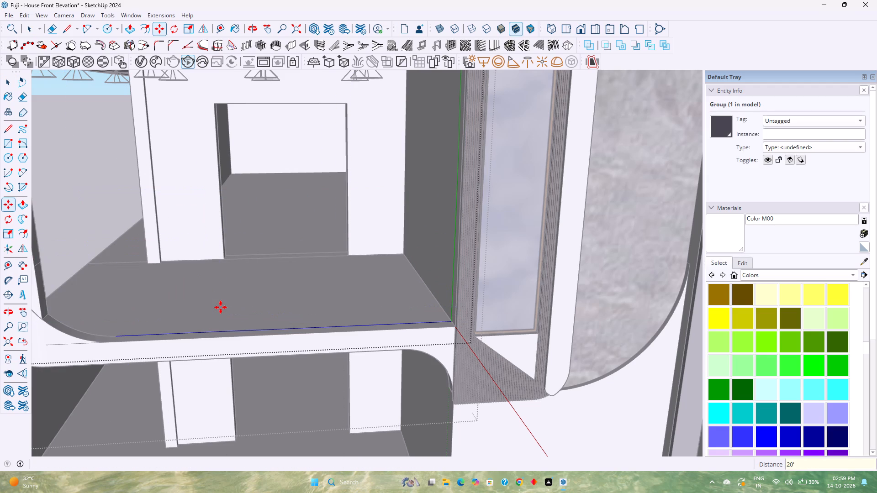
key(space)
Inside the railing group, push/pull the outer end face of the widened end post by the previous push/pull distance.
scroll(221, 307, down, 10)
shift+middle_drag(221, 307, 439, 298)
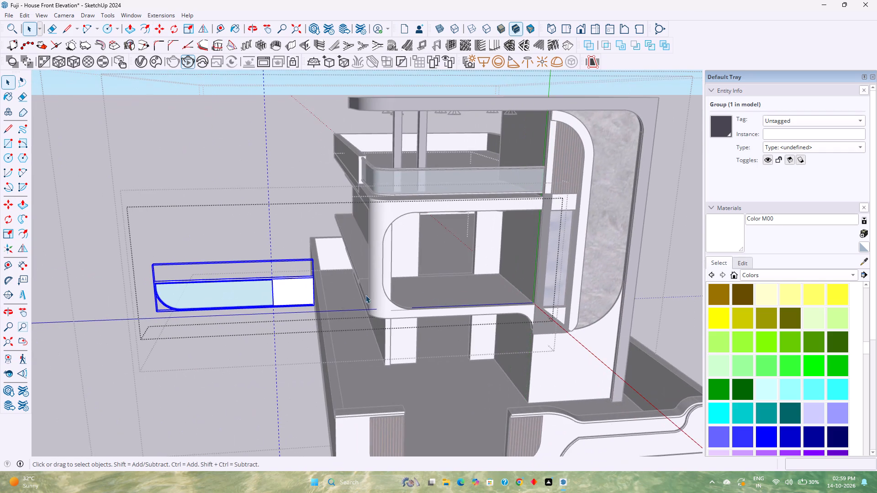
scroll(332, 291, up, 6)
middle_drag(324, 292, 299, 298)
middle_click(299, 298)
scroll(298, 298, up, 1)
shift+middle_drag(297, 298, 483, 260)
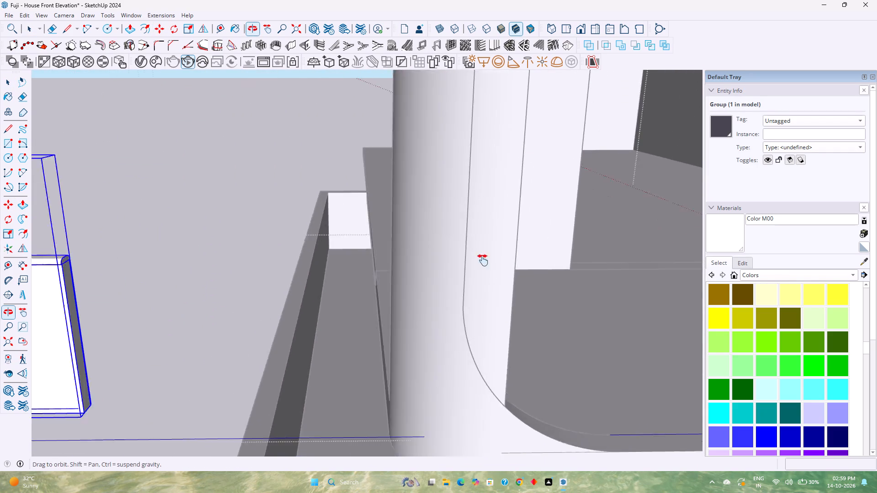
shift+middle_drag(483, 260, 553, 237)
shift+middle_click(560, 236)
double_click(144, 330)
shift+middle_drag(144, 330, 192, 308)
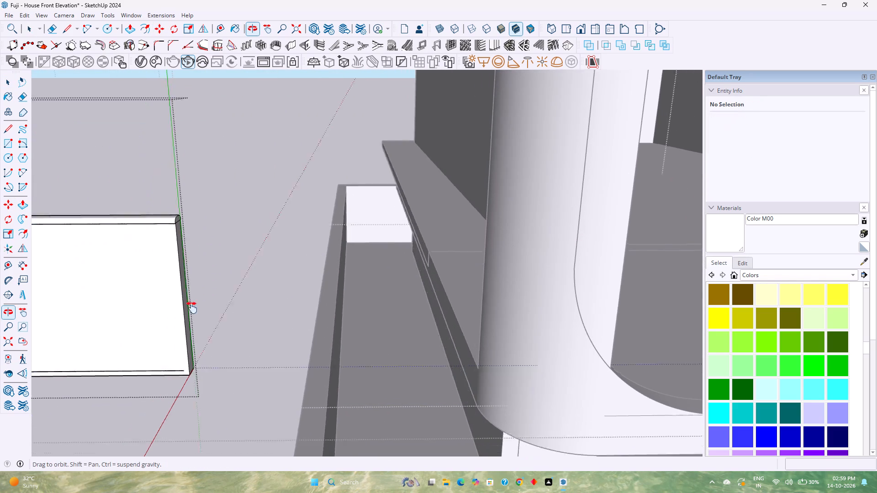
shift+middle_drag(192, 308, 454, 256)
middle_drag(425, 265, 218, 280)
middle_click(217, 280)
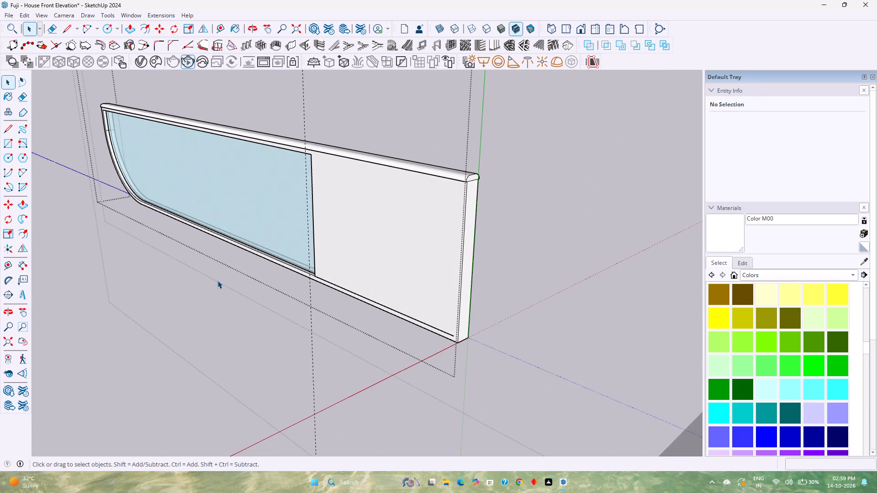
scroll(436, 256, up, 2)
click(473, 255)
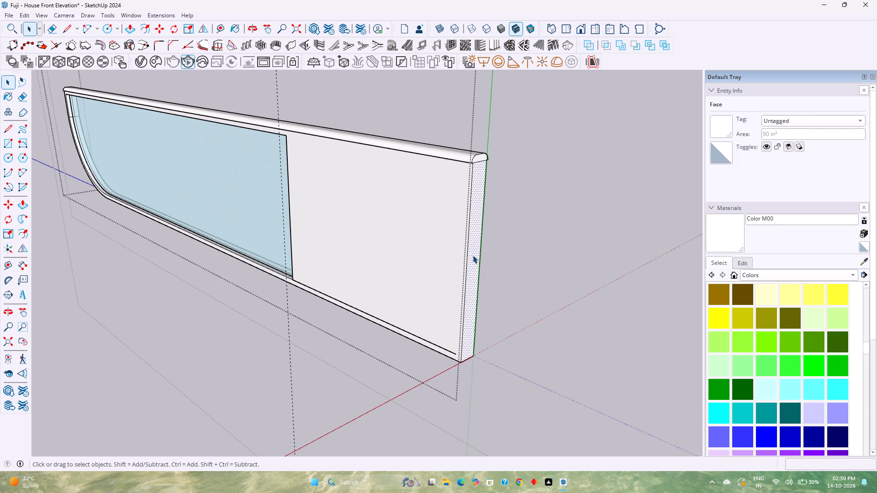
key(p)
double_click(473, 255)
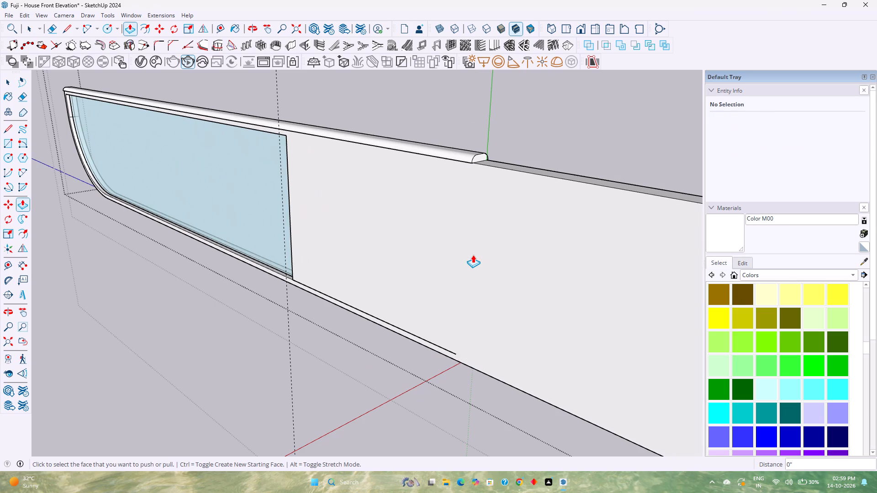
Undo the last push/pull on the end post's outer face, keeping the railing's 20' move and the widened post.
key(ctrl+z)
key(ctrl+z)
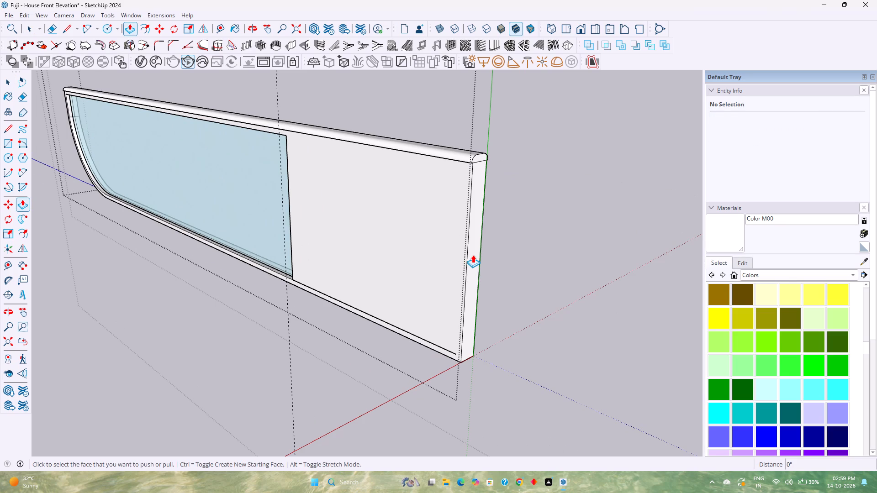
key(ctrl+z)
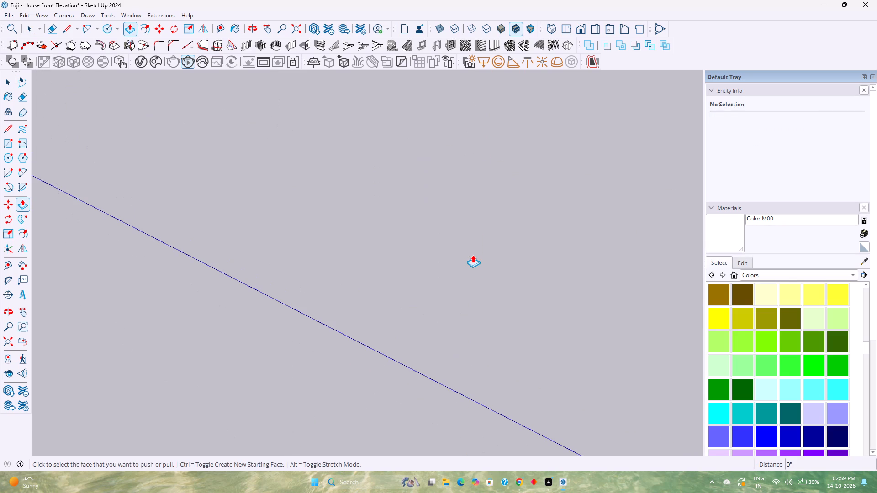
key(ctrl+y)
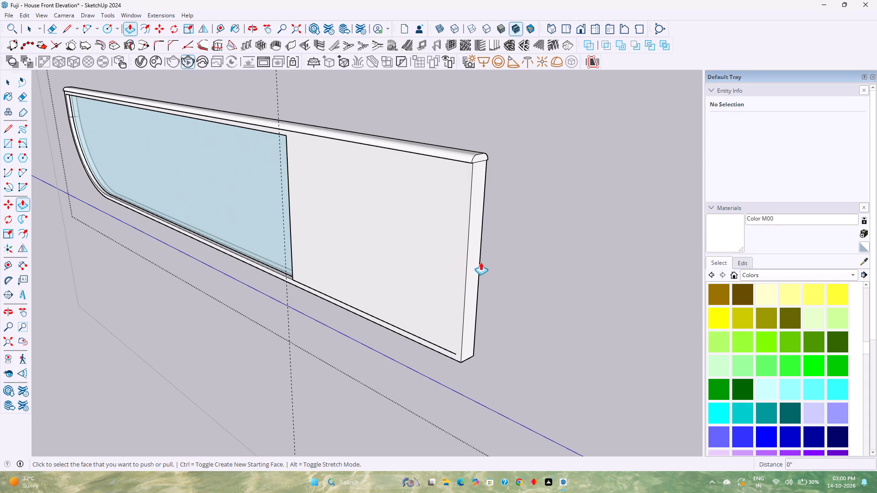
Inside the railing group, push/pull the widened end post's outer end face inward by 3' 3".
key(space)
middle_drag(372, 292, 398, 282)
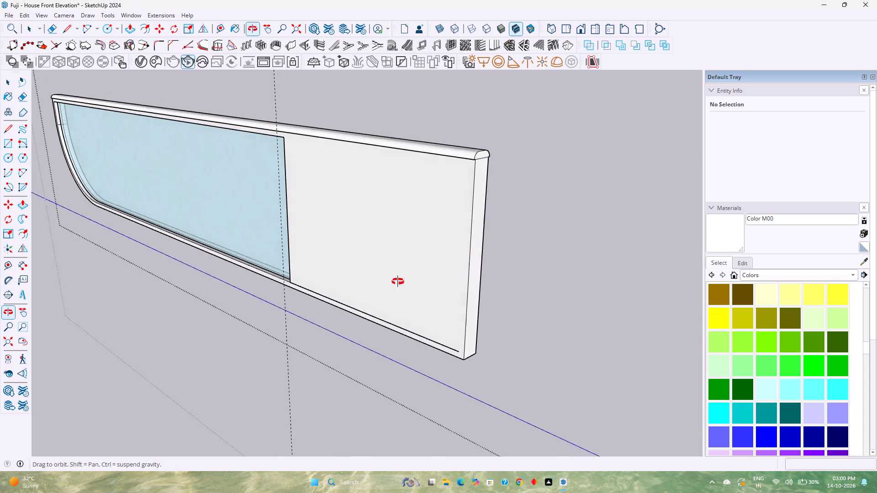
middle_drag(398, 282, 545, 246)
middle_click(545, 246)
scroll(431, 282, down, 4)
middle_drag(431, 282, 446, 273)
middle_drag(449, 273, 470, 266)
middle_click(470, 266)
middle_drag(474, 266, 185, 289)
middle_click(185, 289)
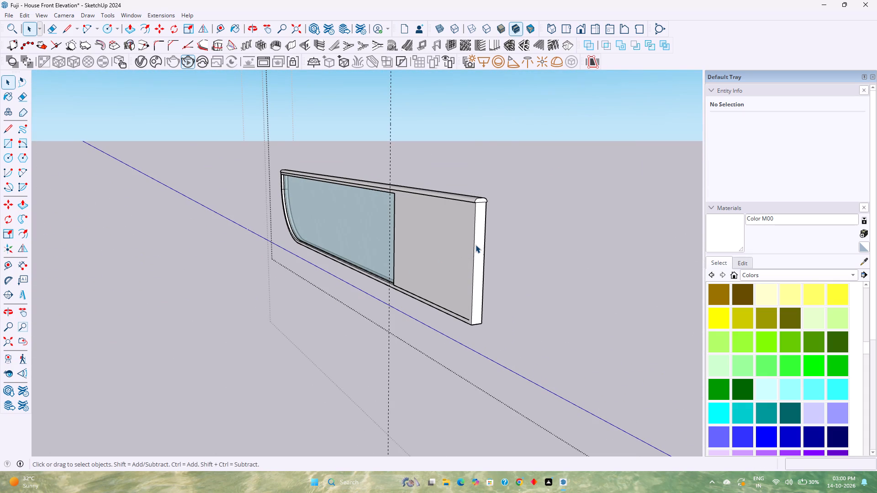
click(475, 245)
click(473, 243)
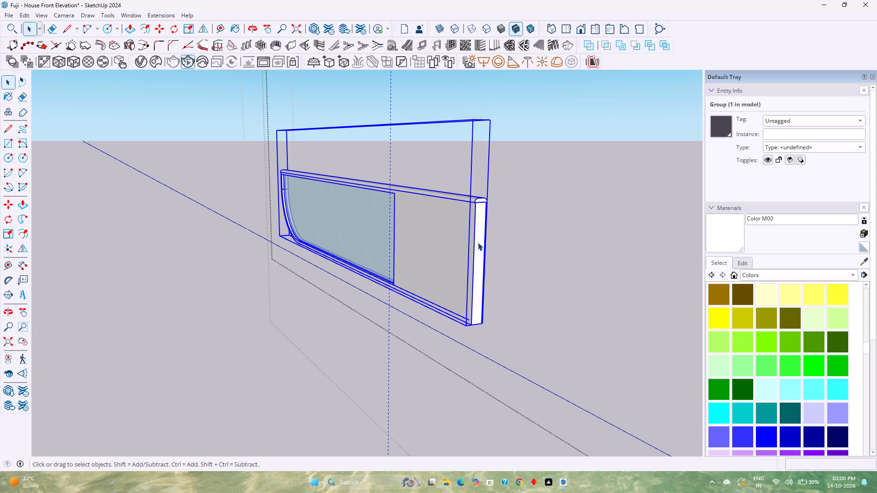
double_click(478, 241)
key(p)
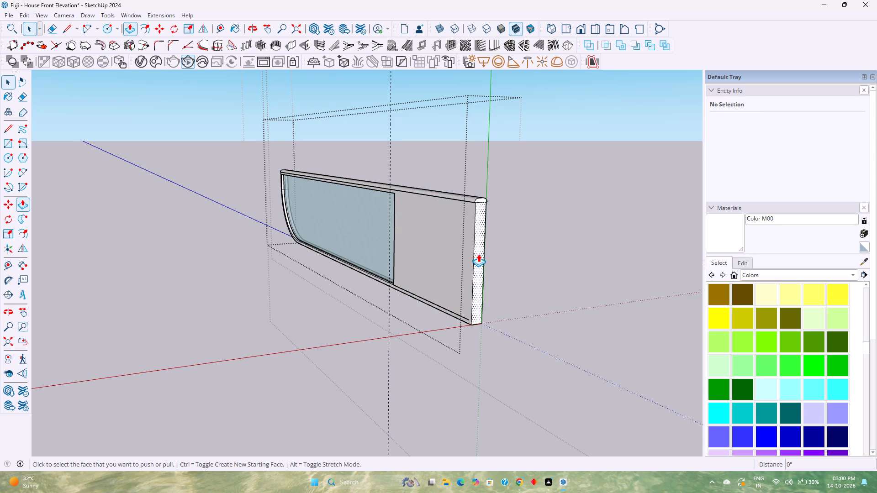
click(478, 254)
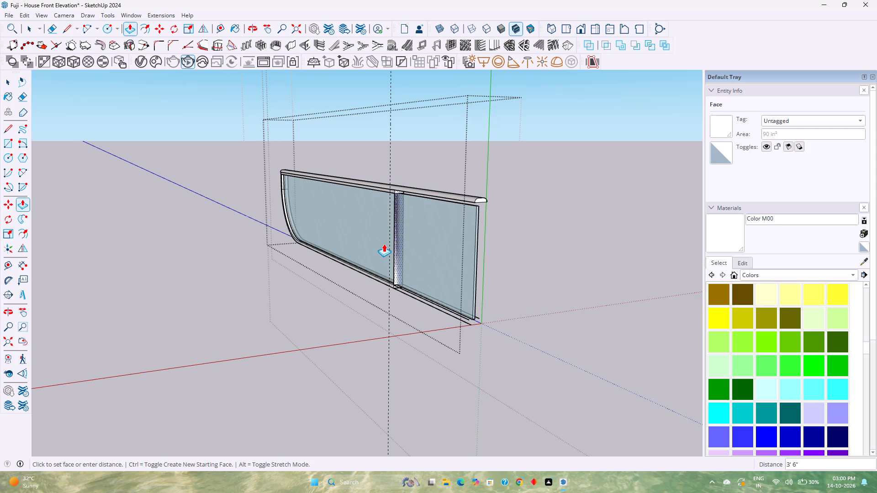
key(3)
key(apostrophe)
key(3)
key(Return)
Push/pull the end post's outer face inward by a further 2".
middle_drag(384, 244, 579, 228)
middle_click(581, 227)
middle_click(583, 227)
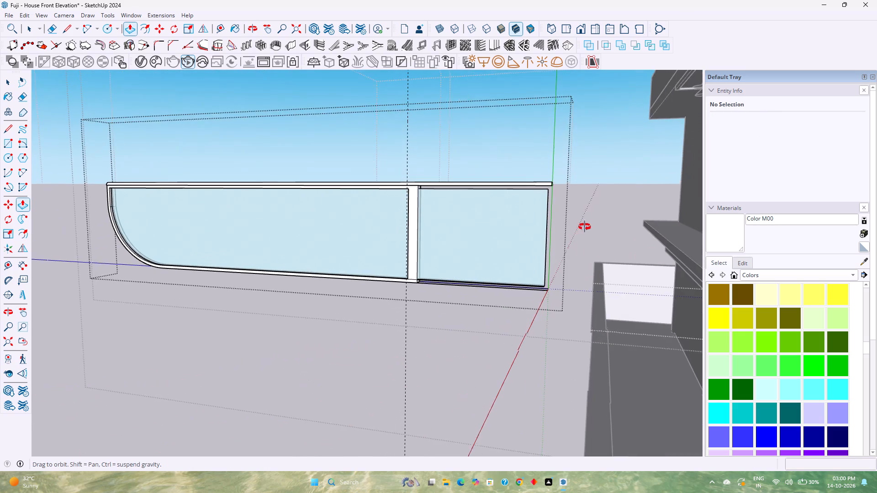
middle_click(585, 227)
scroll(434, 251, up, 6)
middle_click(434, 251)
middle_drag(434, 251, 400, 257)
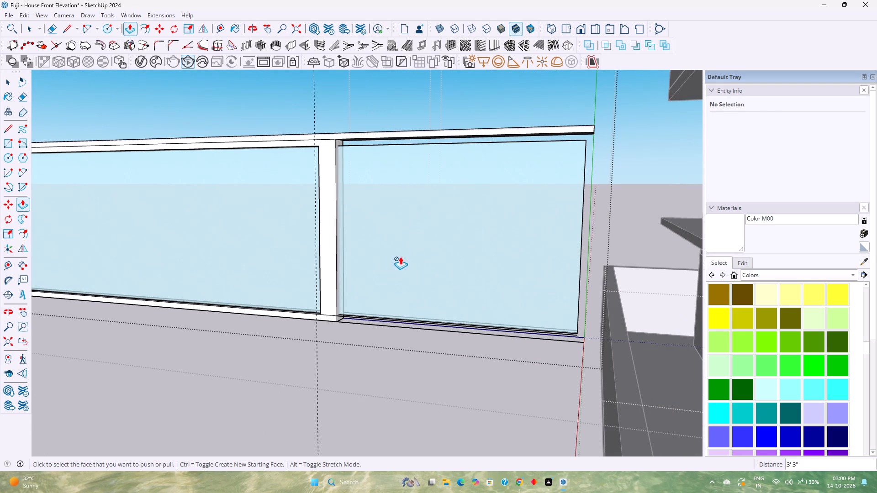
middle_drag(400, 257, 391, 257)
scroll(349, 263, up, 10)
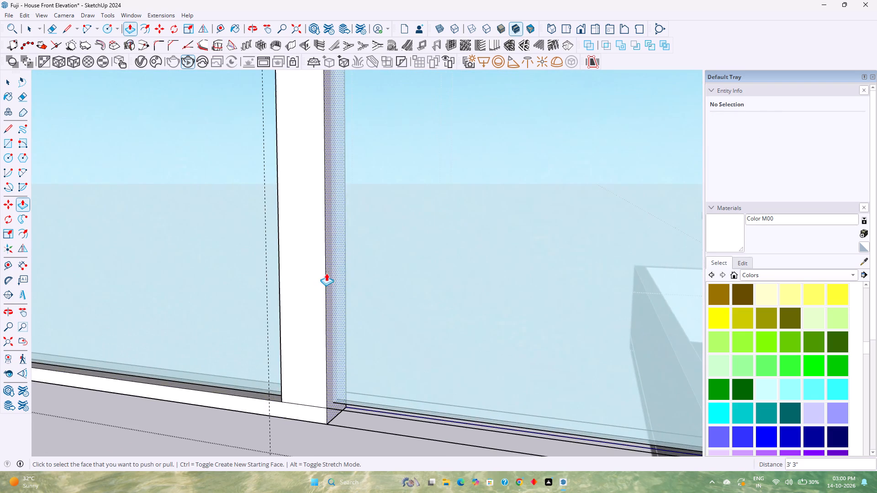
middle_drag(326, 273, 249, 285)
click(328, 292)
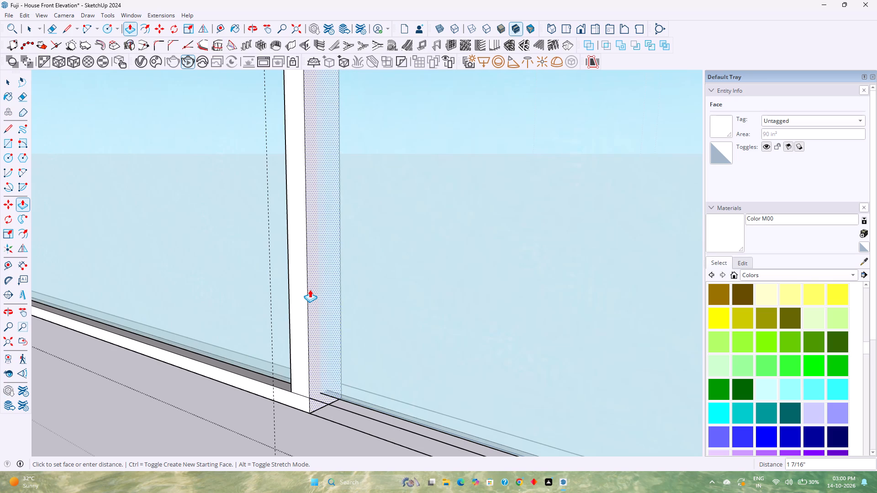
key(2)
key(Return)
Delete the leftover edge across the joint between the end post and the bottom rail.
middle_drag(293, 310, 343, 290)
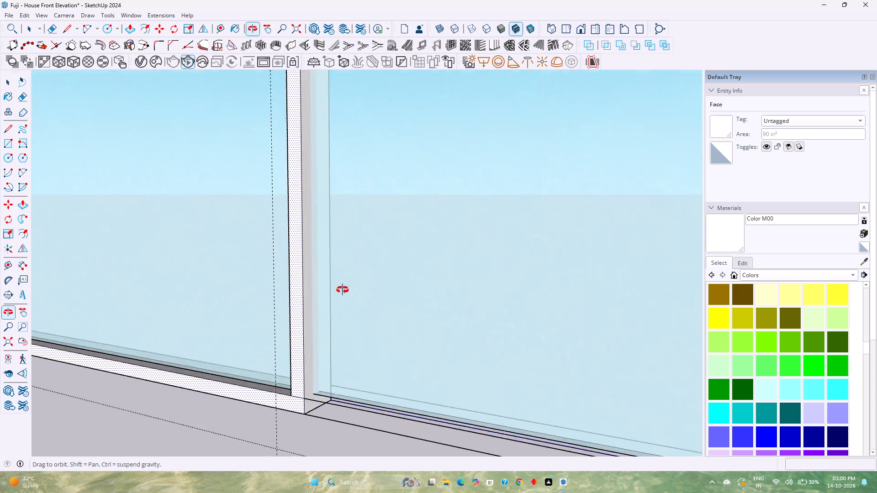
middle_drag(343, 290, 490, 248)
middle_click(490, 248)
scroll(463, 261, down, 2)
key(space)
scroll(330, 372, up, 2)
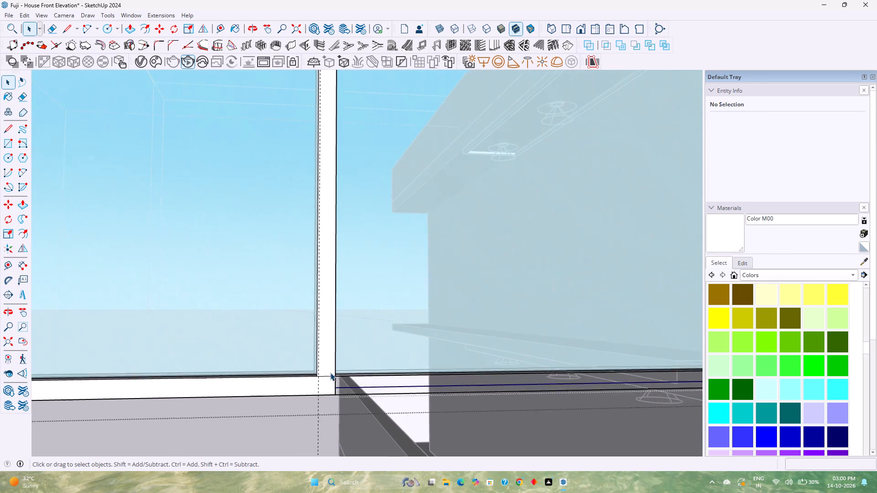
scroll(330, 372, up, 6)
click(322, 377)
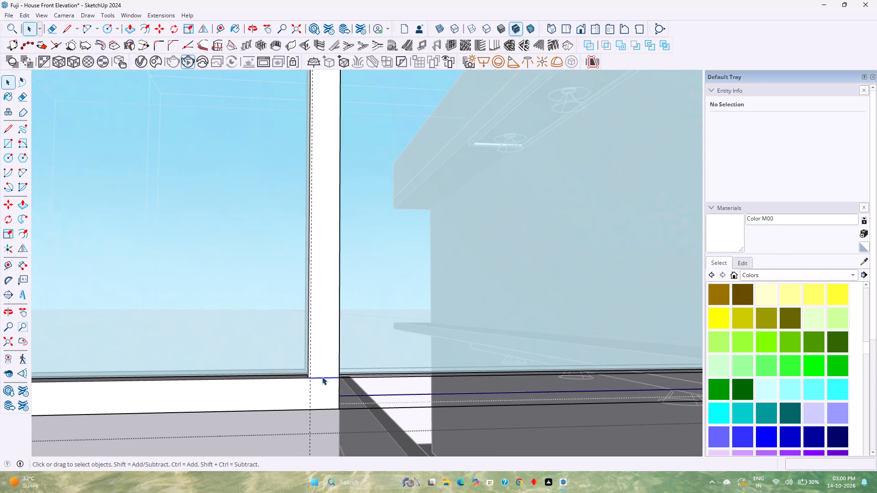
key(Delete)
Delete the leftover bottom-rail edges that extend past the shortened end post under the glass.
middle_drag(343, 377, 204, 371)
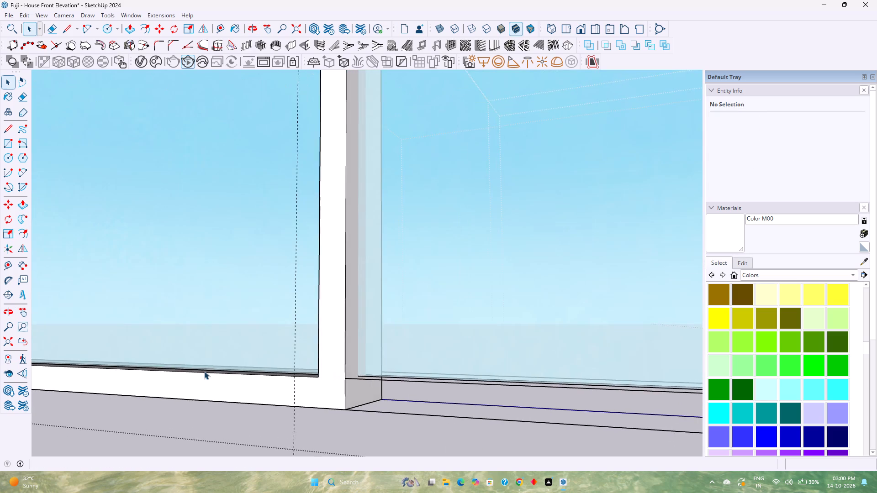
scroll(206, 369, down, 5)
middle_drag(335, 383, 309, 401)
click(312, 367)
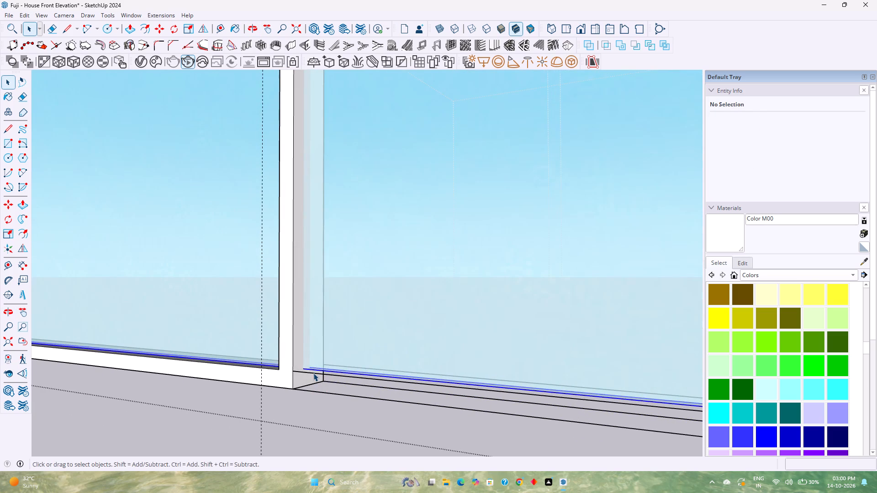
click(313, 373)
key(Delete)
click(326, 393)
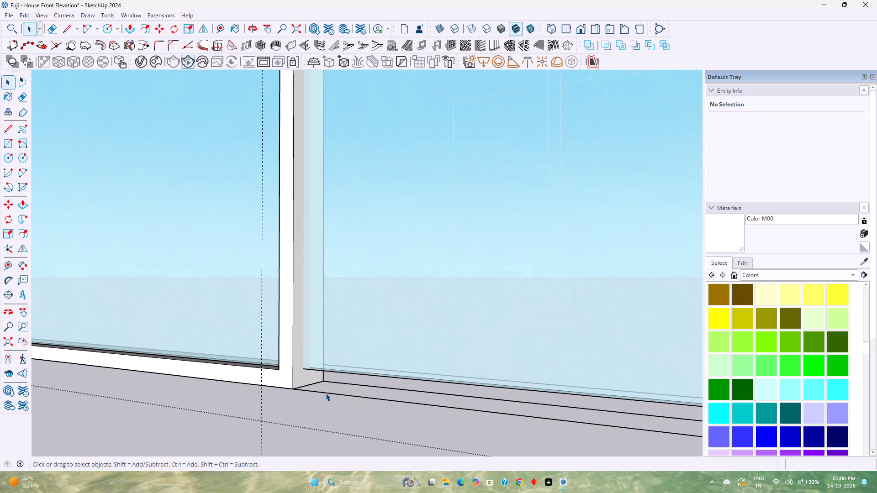
key(Delete)
click(350, 383)
key(Delete)
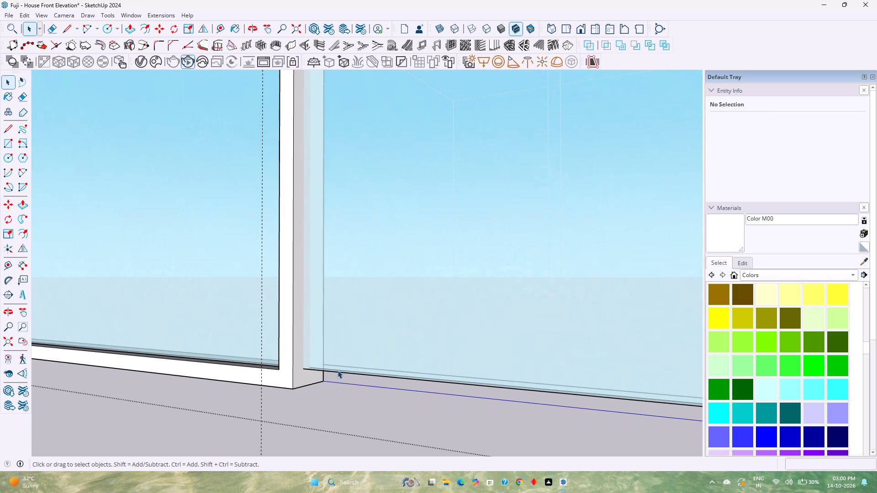
click(338, 370)
middle_drag(339, 371, 268, 402)
middle_click(268, 402)
scroll(336, 369, down, 2)
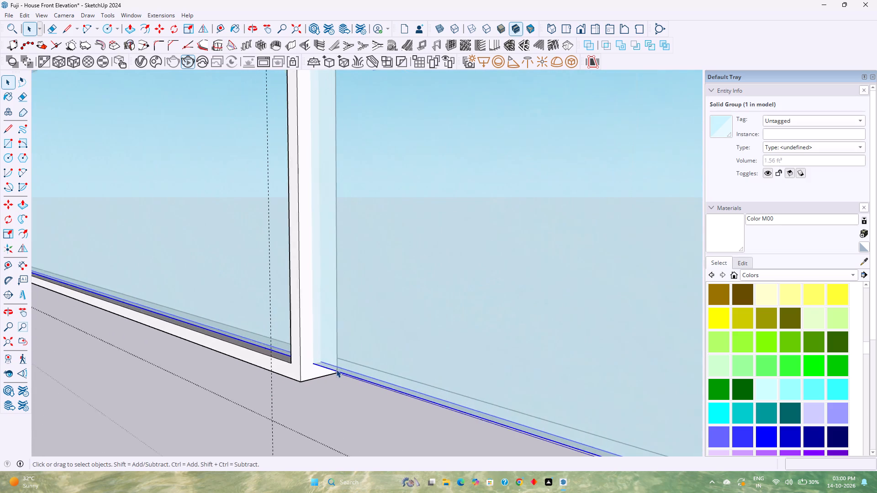
scroll(336, 369, down, 13)
middle_drag(466, 361, 359, 362)
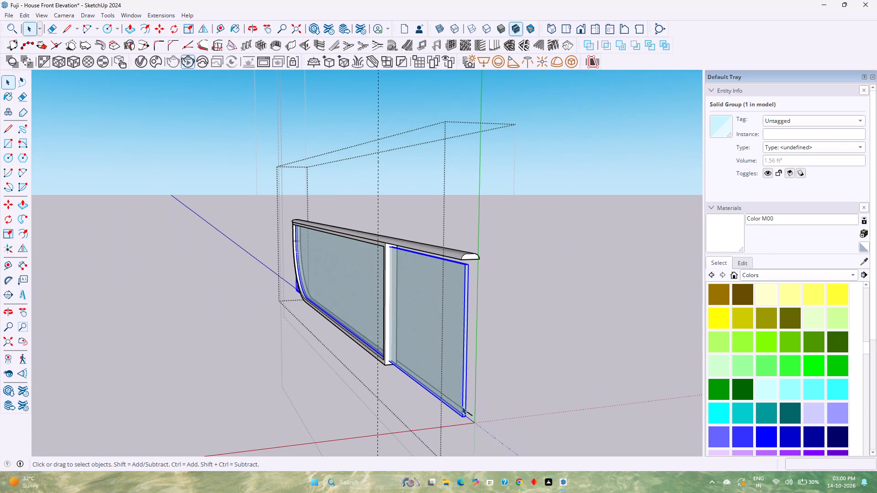
click(471, 414)
key(Delete)
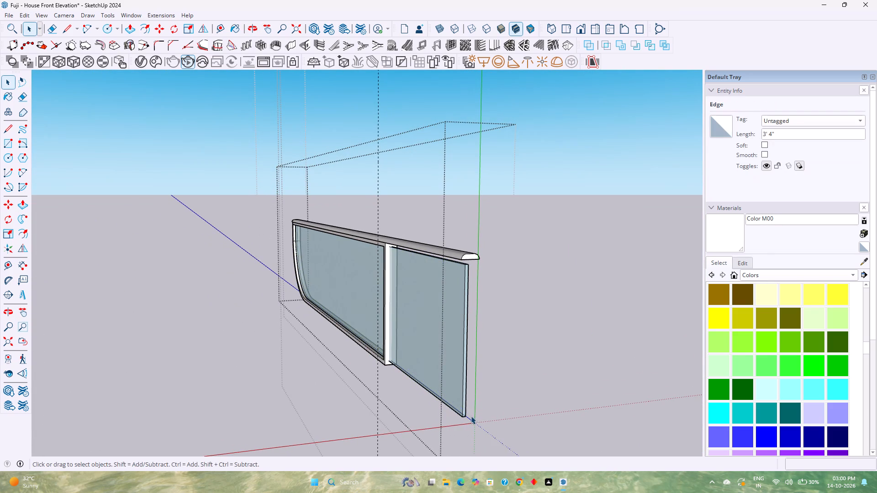
Push/pull the overhanging handrail's end face back 3' 5" so it ends flush with the end post.
middle_drag(469, 407, 486, 390)
scroll(490, 361, up, 2)
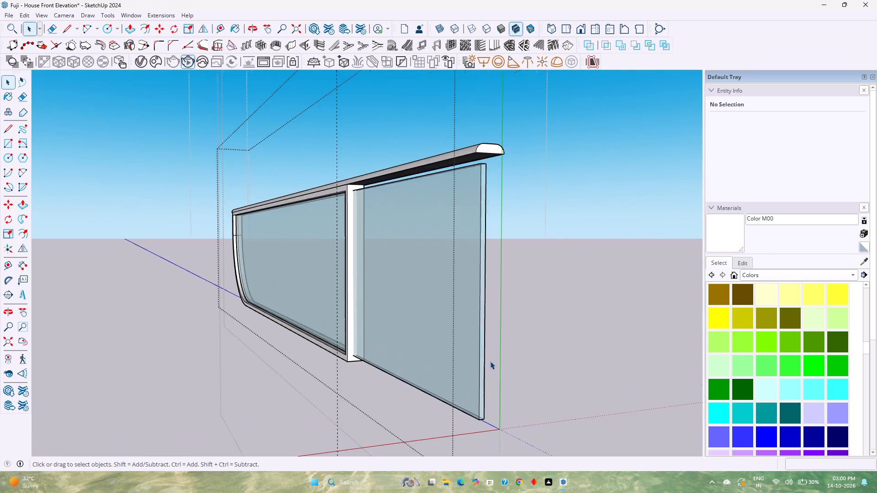
scroll(490, 361, up, 3)
scroll(490, 361, down, 3)
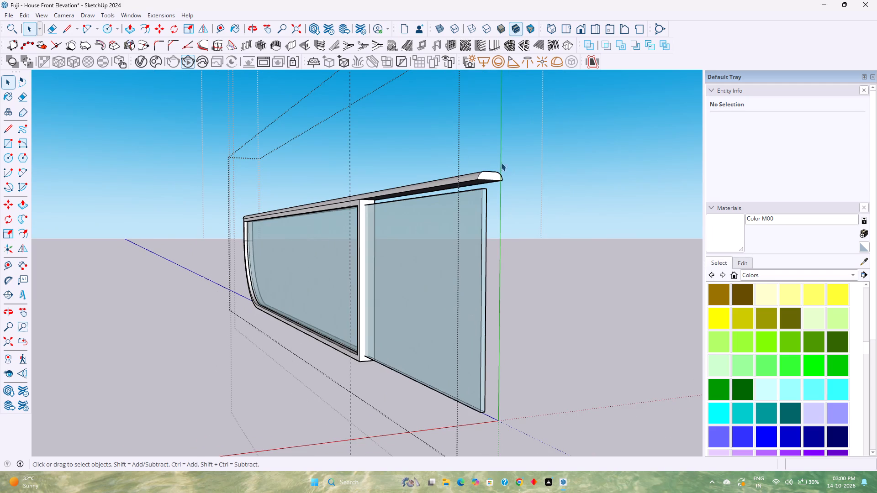
click(491, 174)
scroll(487, 178, up, 2)
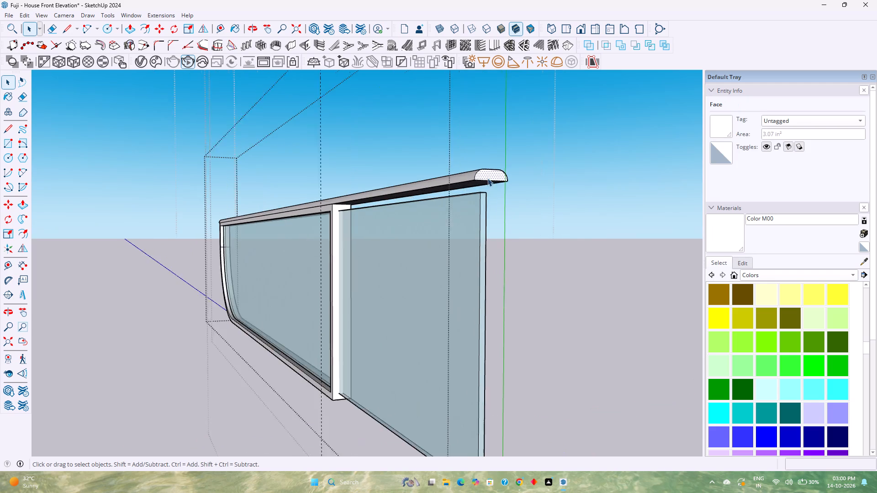
scroll(487, 178, up, 8)
key(p)
click(487, 178)
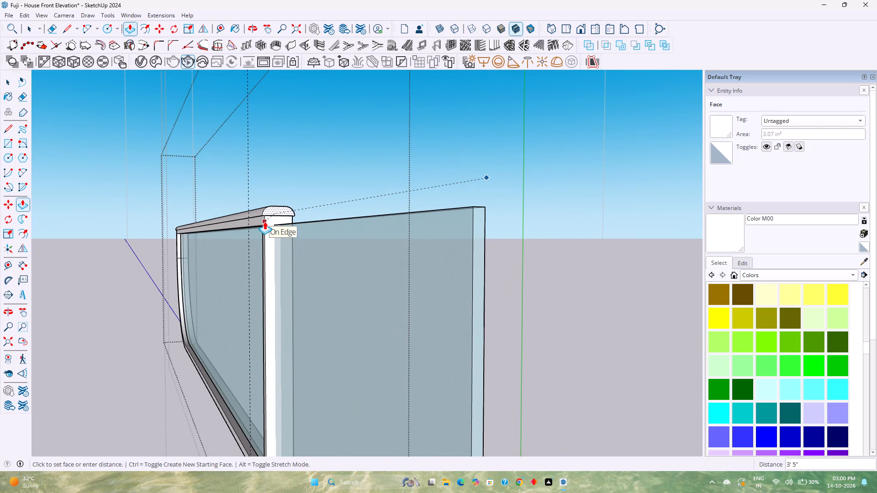
click(264, 221)
Inside the nested glass group, push/pull the protruding glass end face back to the end post, and exit the glass group.
middle_drag(268, 224, 254, 288)
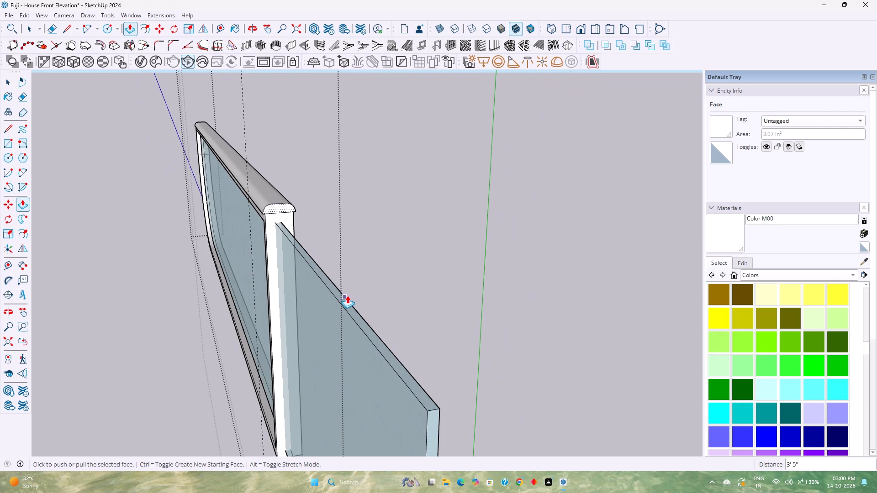
key(space)
click(351, 307)
click(354, 308)
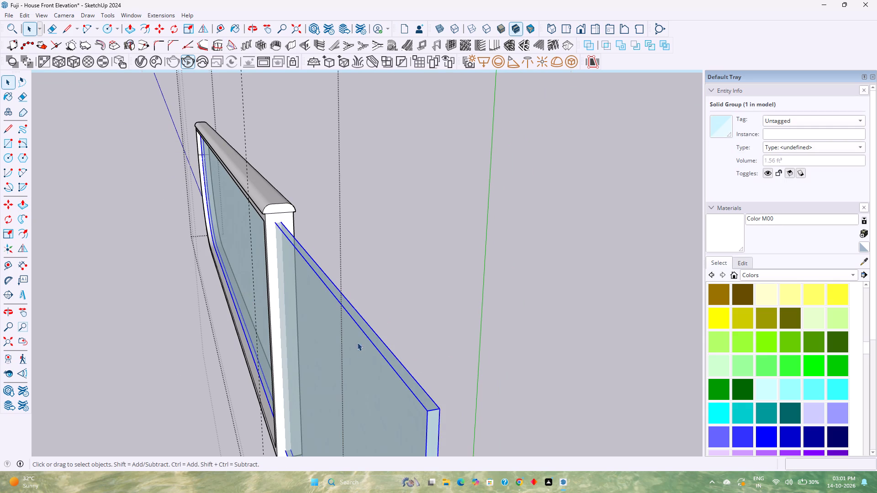
middle_drag(359, 348, 391, 286)
double_click(460, 372)
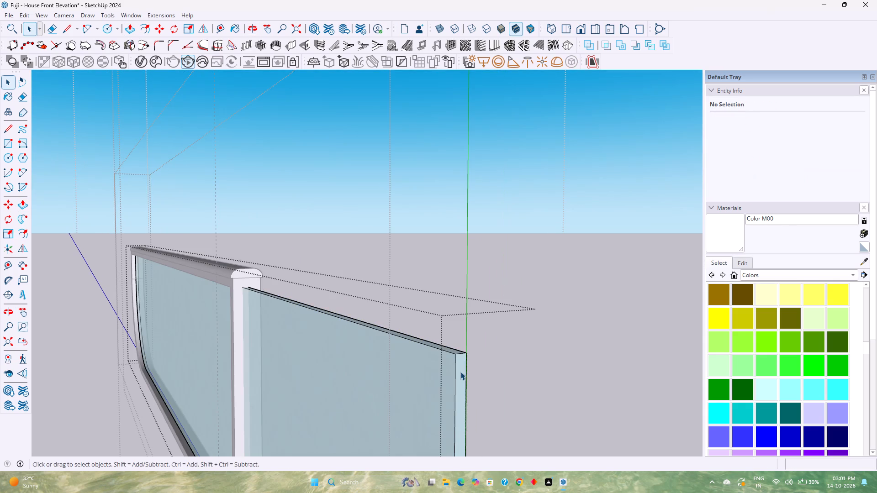
key(p)
click(460, 386)
middle_drag(239, 359, 528, 314)
middle_click(528, 314)
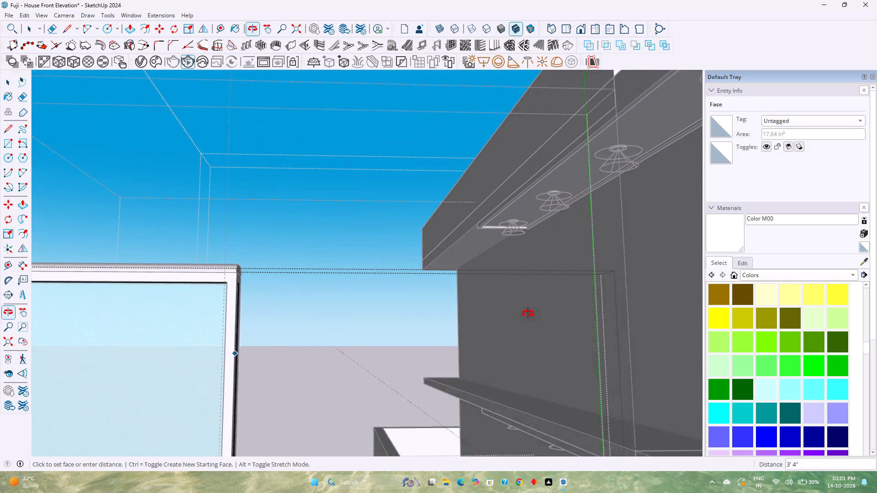
scroll(200, 333, up, 2)
middle_drag(199, 333, 377, 351)
middle_click(377, 351)
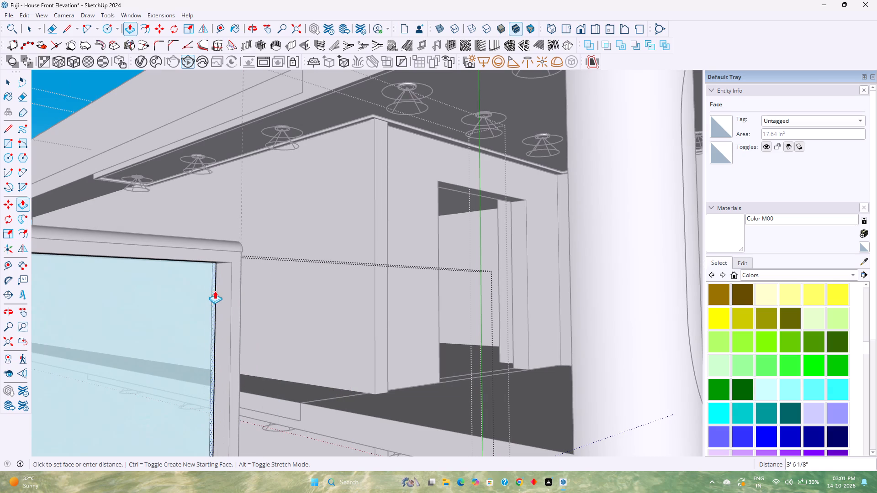
click(228, 288)
key(space)
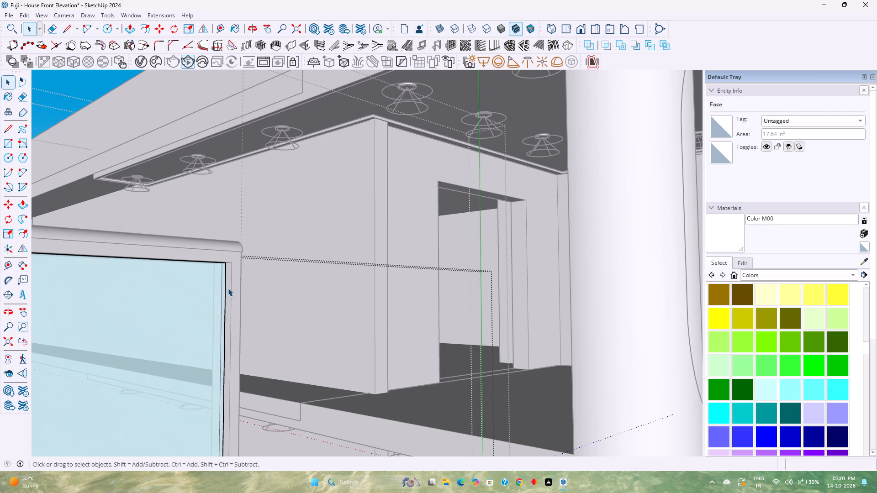
key(Escape)
middle_drag(309, 285, 259, 306)
middle_click(259, 306)
shift+middle_drag(259, 306, 270, 299)
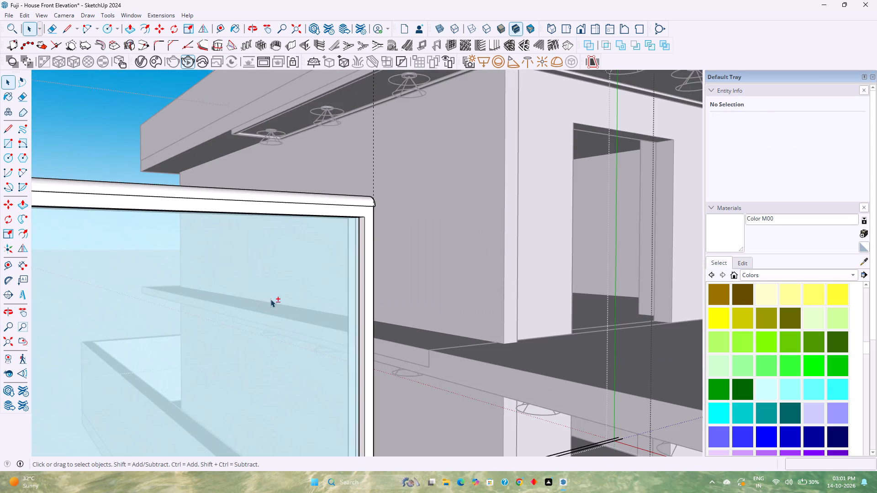
Inside the nested glass group, delete the leftover outline edges extending past the end post, and exit the railing groups.
shift+middle_drag(270, 299, 390, 230)
scroll(408, 243, down, 5)
middle_drag(408, 246, 351, 258)
scroll(336, 328, up, 2)
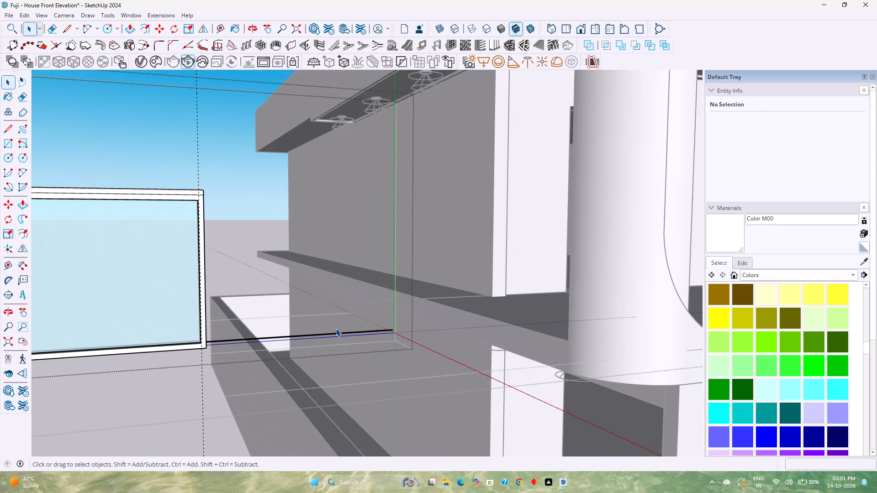
click(335, 332)
middle_drag(335, 332, 185, 393)
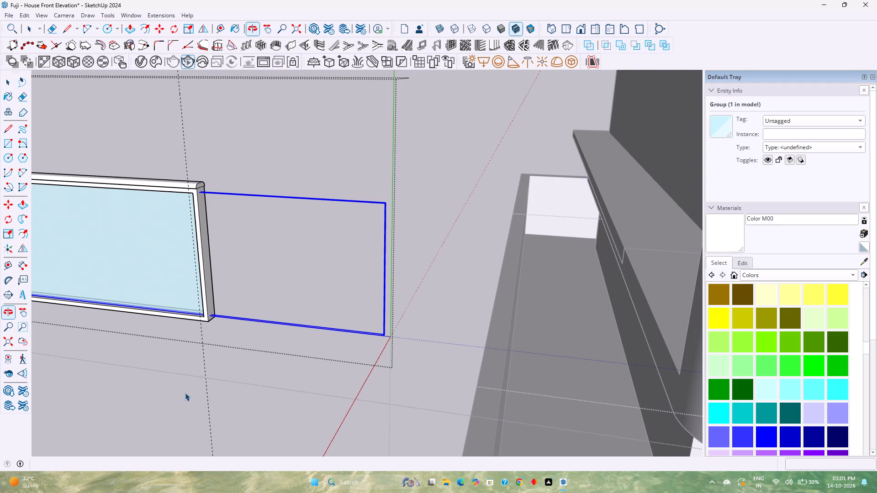
double_click(316, 326)
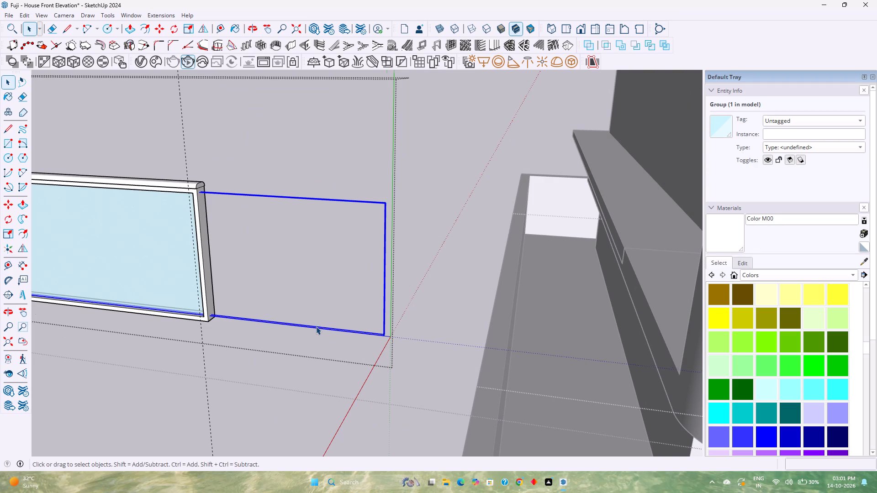
scroll(316, 326, up, 3)
middle_drag(316, 326, 320, 348)
click(320, 350)
drag(316, 341, 309, 331)
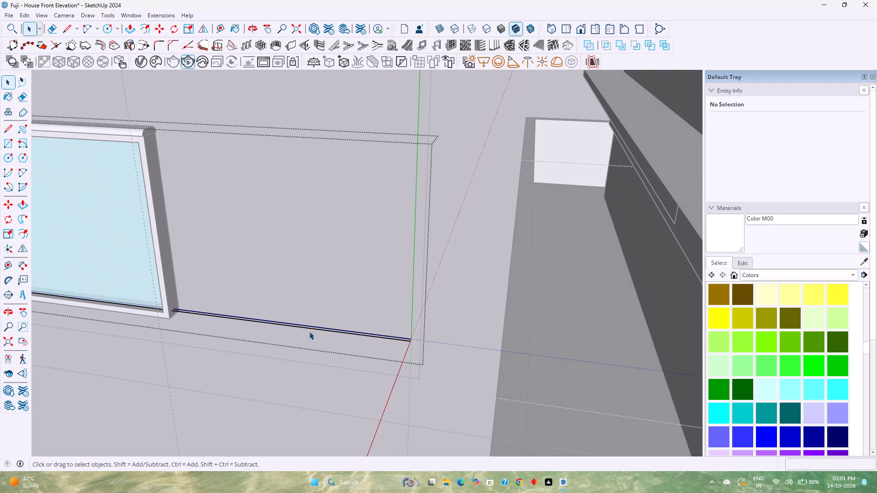
drag(309, 331, 285, 294)
key(Delete)
scroll(285, 294, down, 3)
middle_drag(285, 294, 414, 263)
middle_drag(414, 263, 375, 310)
scroll(375, 310, down, 9)
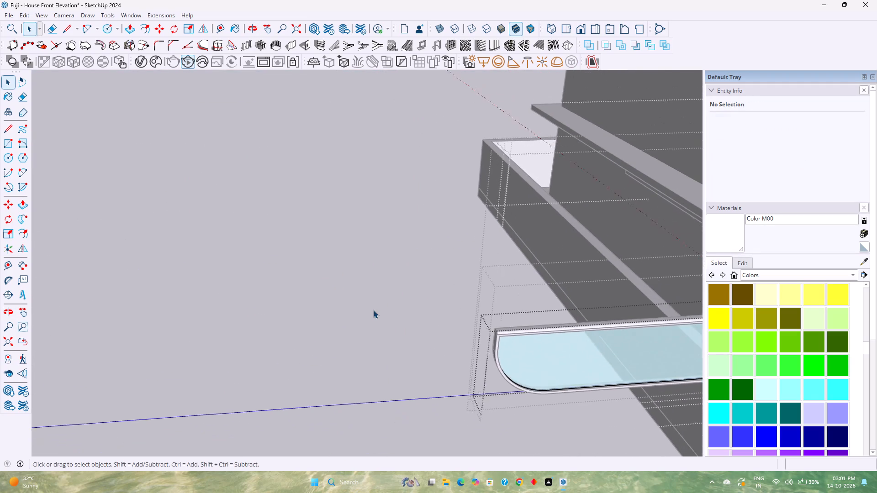
key(Escape)
scroll(467, 334, down, 4)
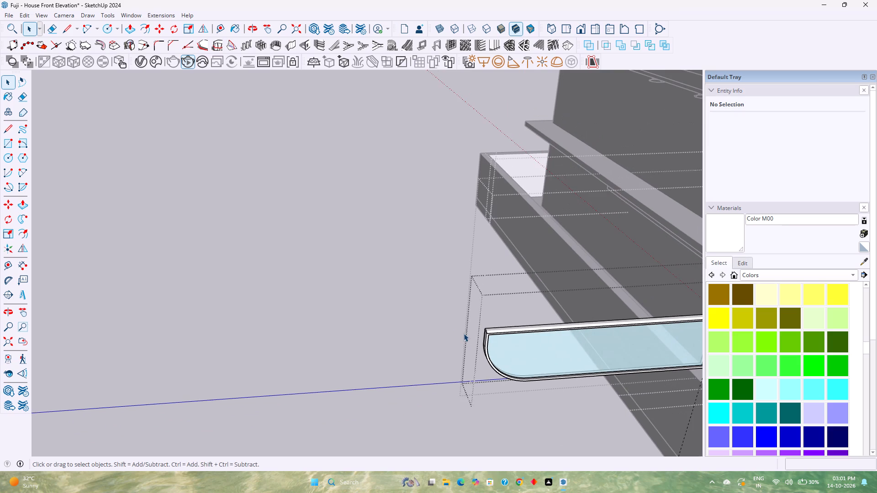
shift+middle_drag(476, 331, 298, 297)
shift+middle_drag(298, 297, 286, 298)
shift+middle_click(190, 319)
shift+middle_click(190, 319)
key(Escape)
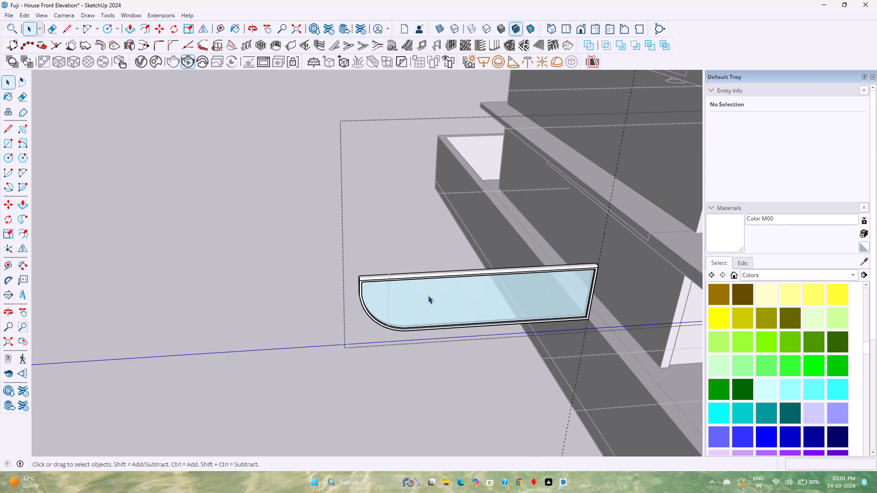
Delete all guide lines from the model.
click(31, 12)
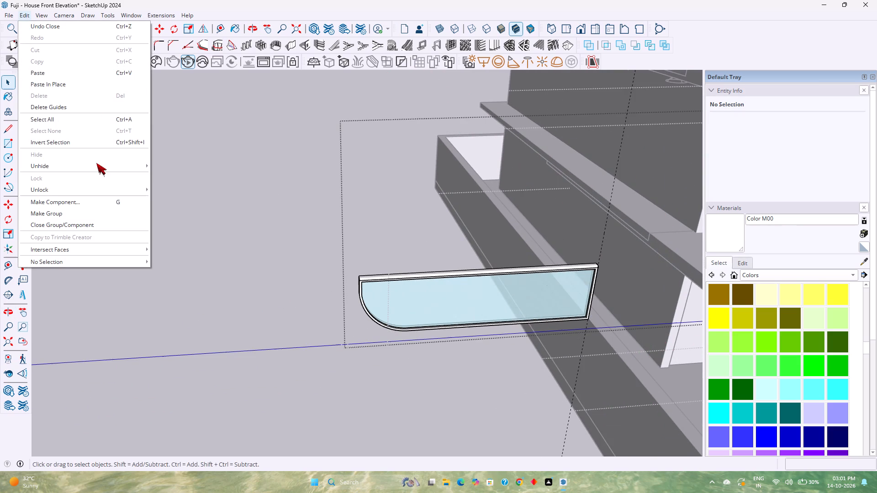
click(95, 168)
click(107, 110)
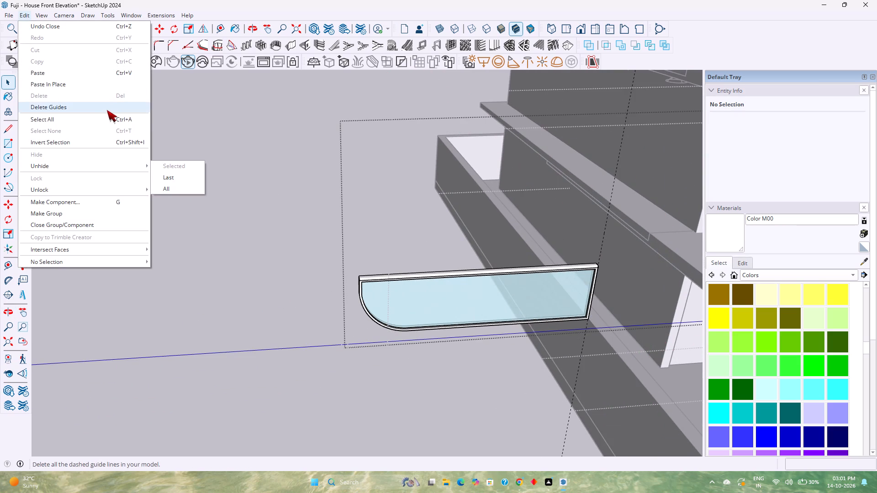
Unhide all hidden objects in the model.
click(26, 18)
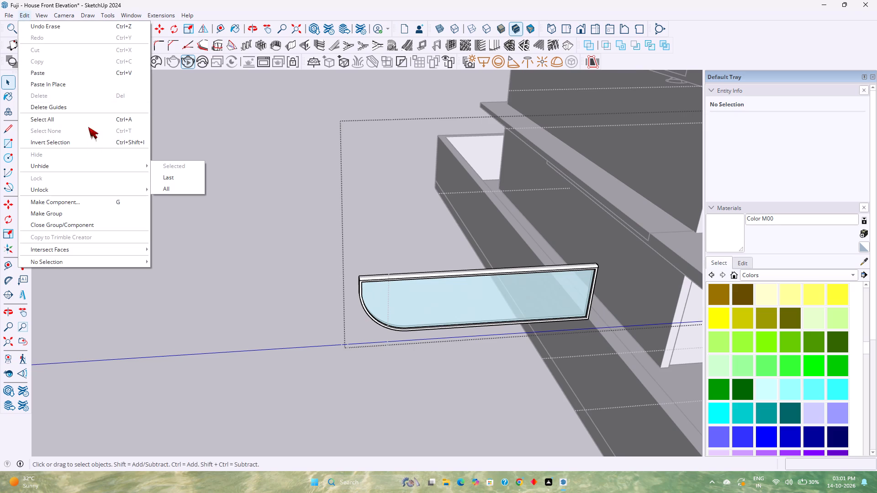
click(173, 191)
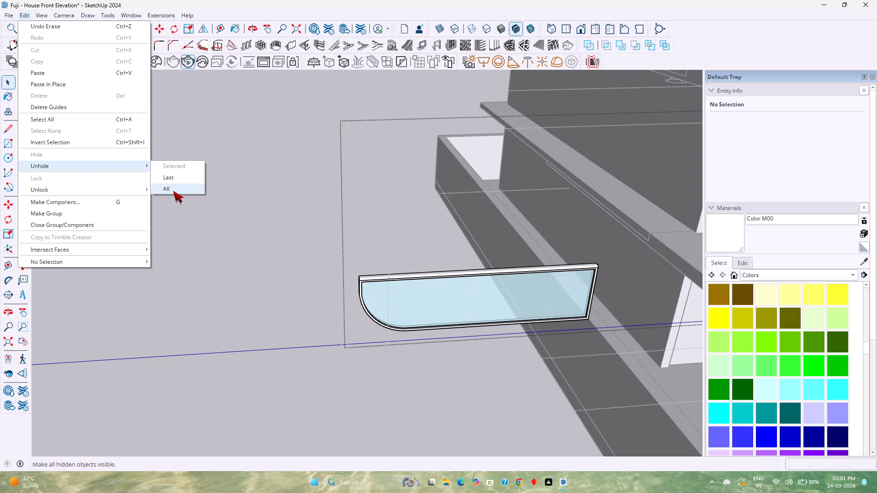
Move the shortened glass railing 19' 11" along the blue axis into the dark-framed opening, its lower end corner against the vertical mullion.
scroll(173, 191, down, 7)
shift+middle_drag(321, 238, 119, 254)
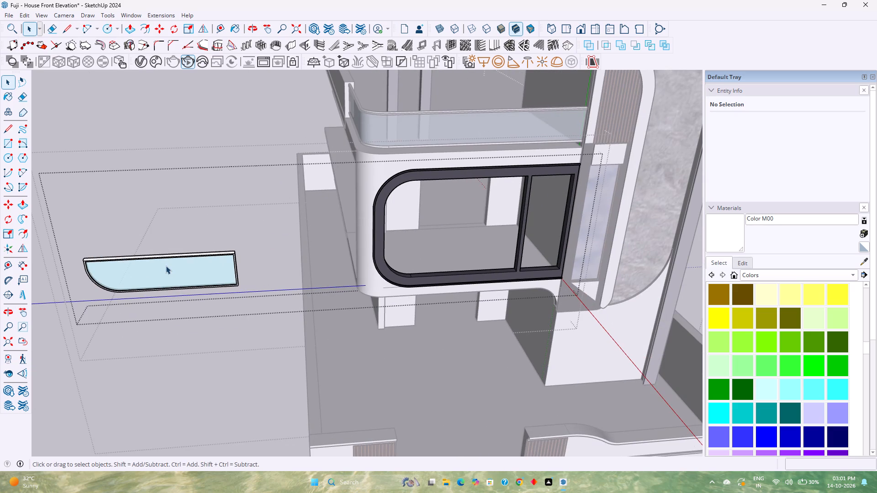
click(166, 266)
key(m)
scroll(243, 291, up, 8)
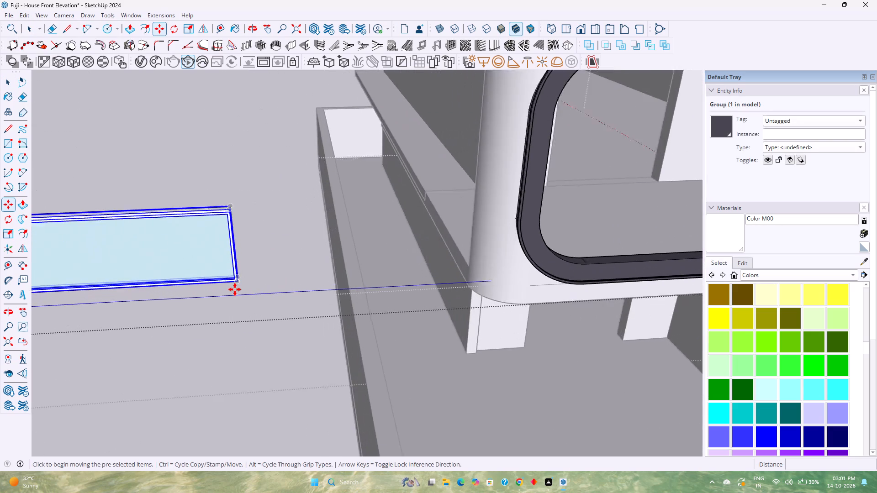
scroll(235, 289, up, 5)
click(237, 281)
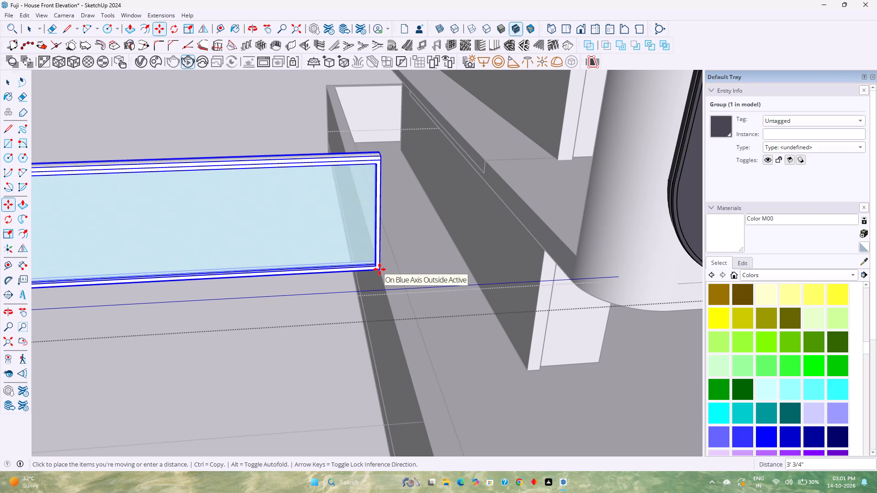
key(Up)
scroll(380, 269, down, 9)
shift+middle_click(660, 249)
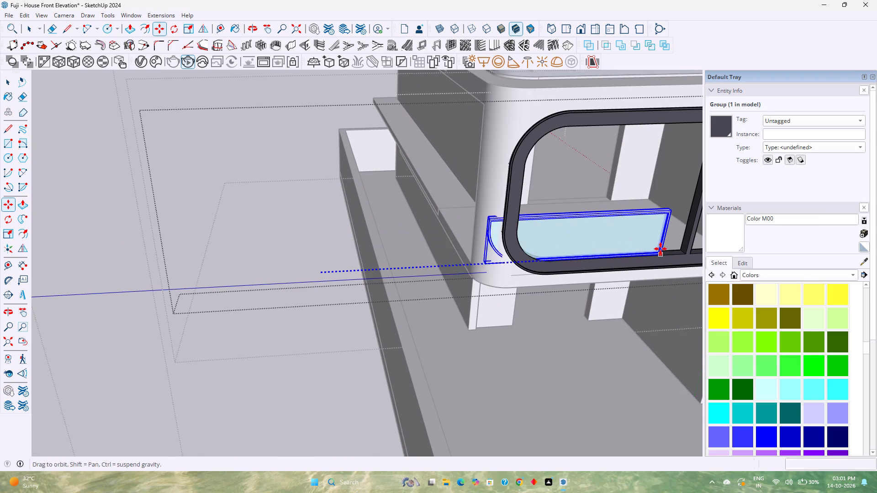
shift+middle_click(438, 279)
shift+middle_click(438, 279)
shift+middle_drag(437, 279, 267, 294)
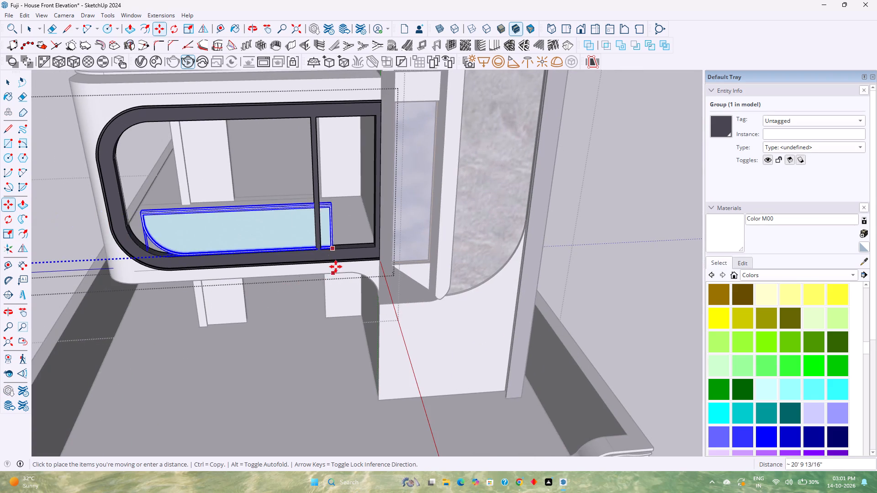
scroll(302, 249, up, 11)
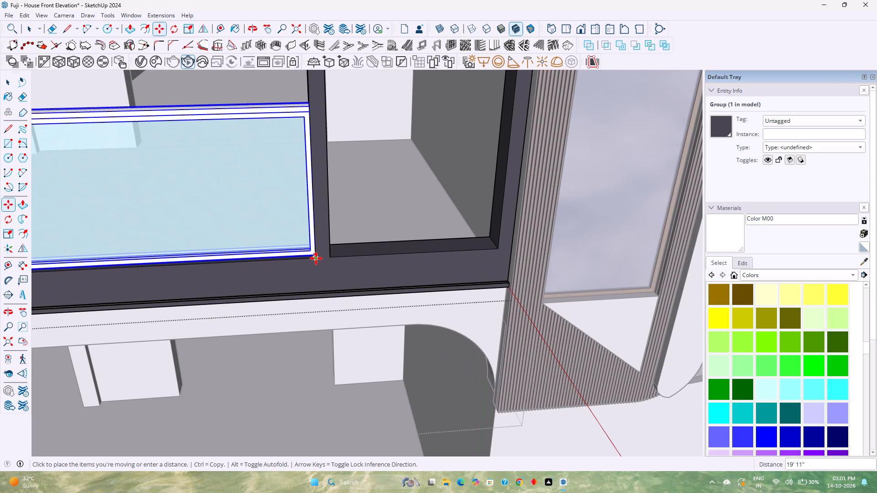
click(316, 258)
With hidden geometry shown temporarily, scale the railing's curved end along the blue axis to about 0.98, meeting the dark frame's inner edge.
scroll(268, 272, down, 10)
shift+middle_drag(268, 272, 341, 274)
shift+middle_click(372, 277)
shift+middle_click(374, 277)
scroll(144, 246, up, 4)
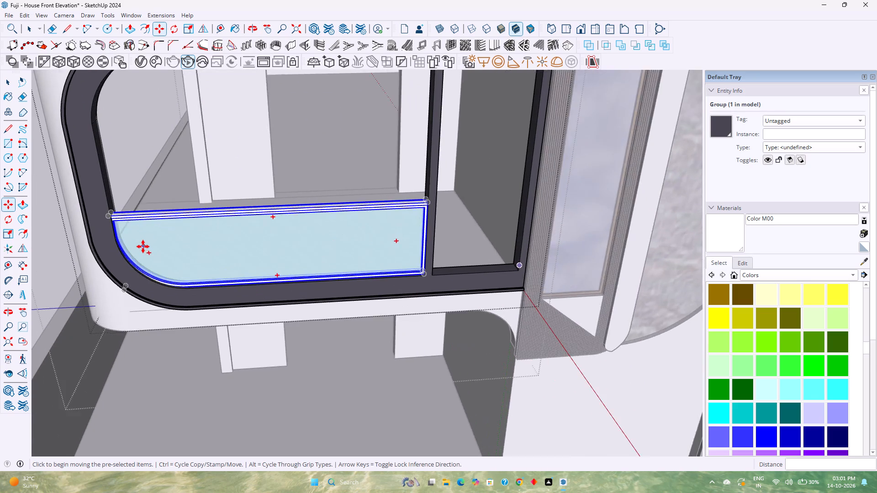
scroll(143, 246, up, 3)
key(s)
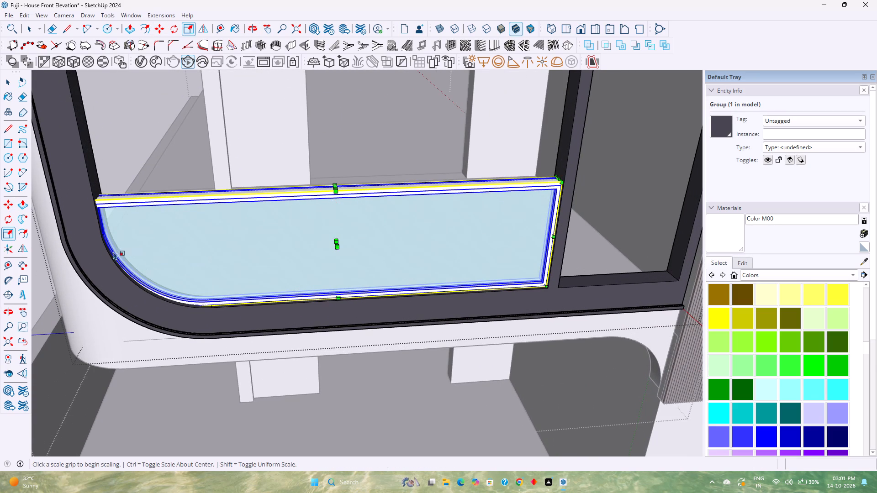
key(k)
scroll(108, 252, up, 3)
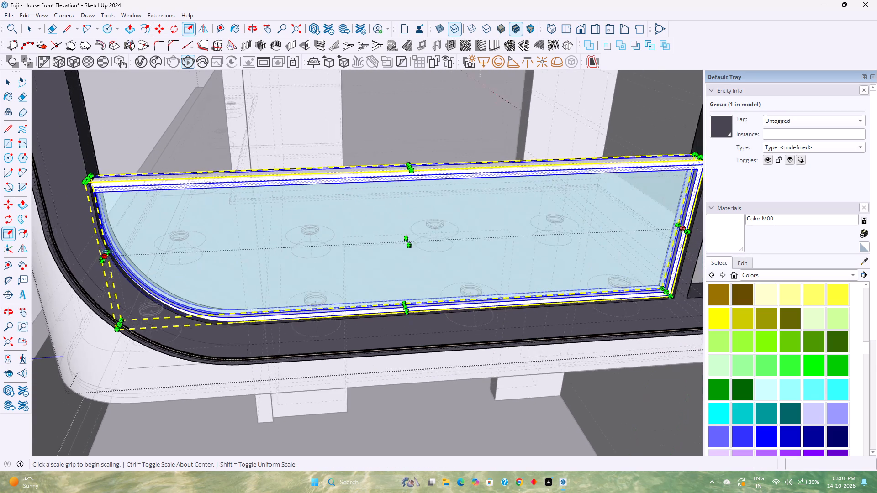
scroll(108, 252, up, 1)
click(106, 255)
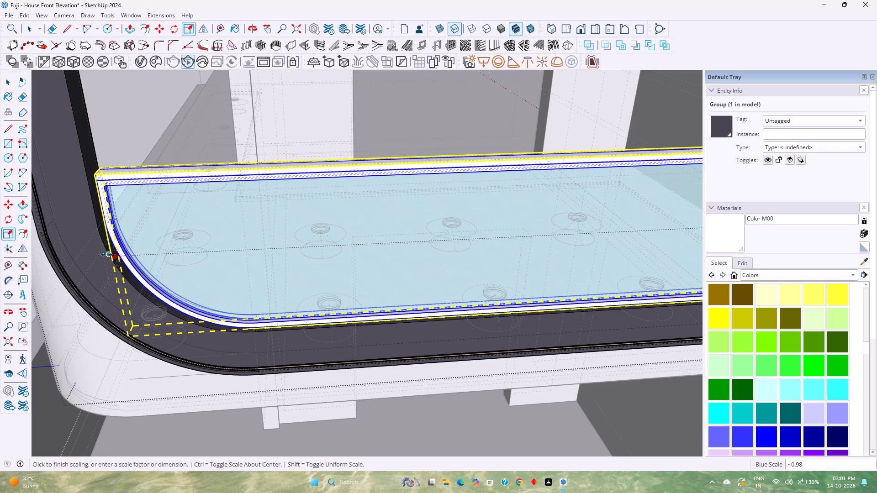
click(111, 252)
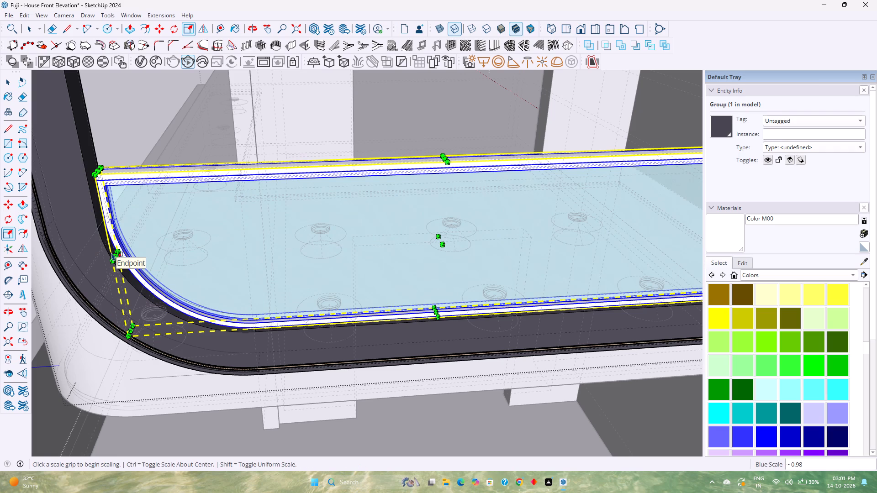
key(k)
key(Escape)
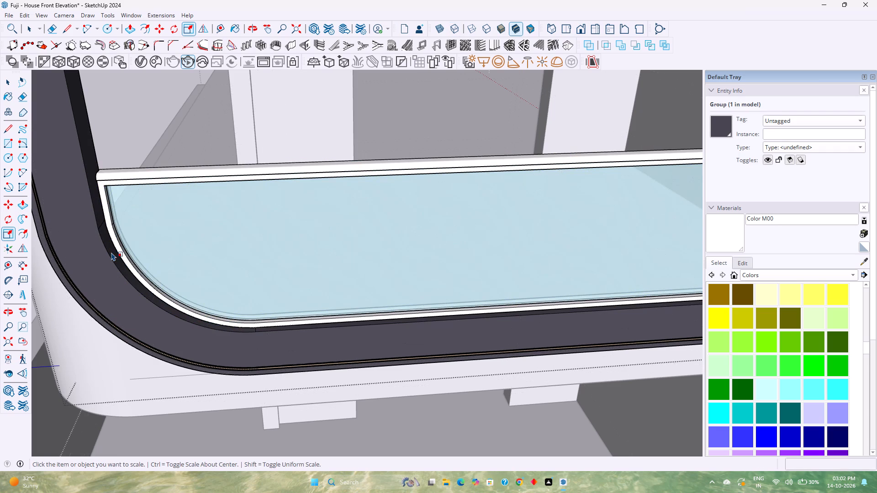
Exit the open nested groups and return to the whole house model.
scroll(111, 252, down, 11)
middle_drag(159, 265, 219, 205)
middle_click(219, 205)
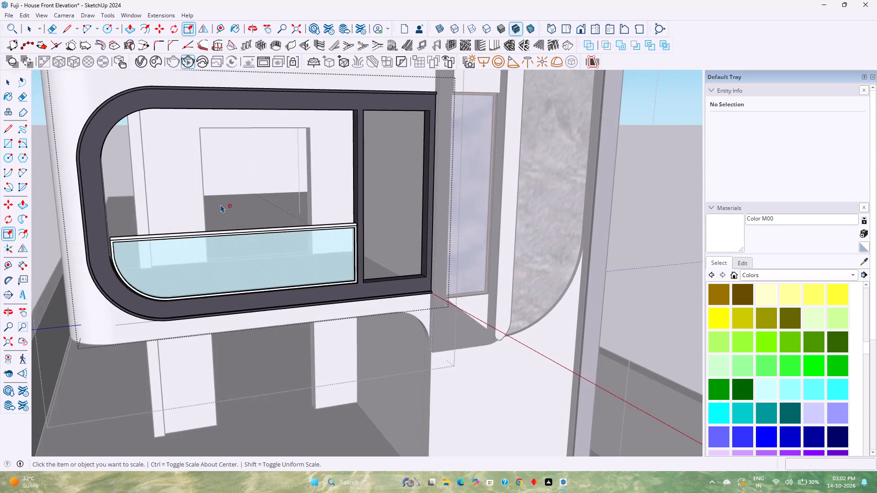
scroll(221, 205, down, 3)
scroll(288, 229, up, 9)
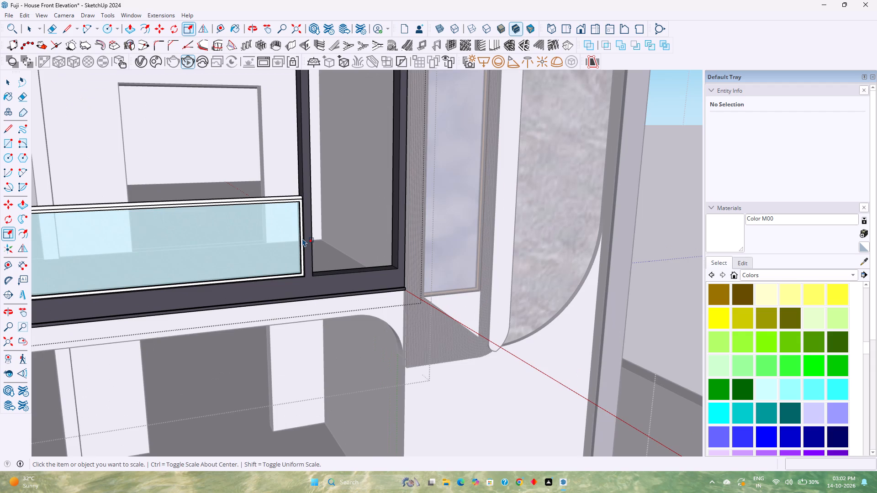
key(space)
scroll(302, 238, down, 5)
key(Escape)
scroll(302, 238, down, 4)
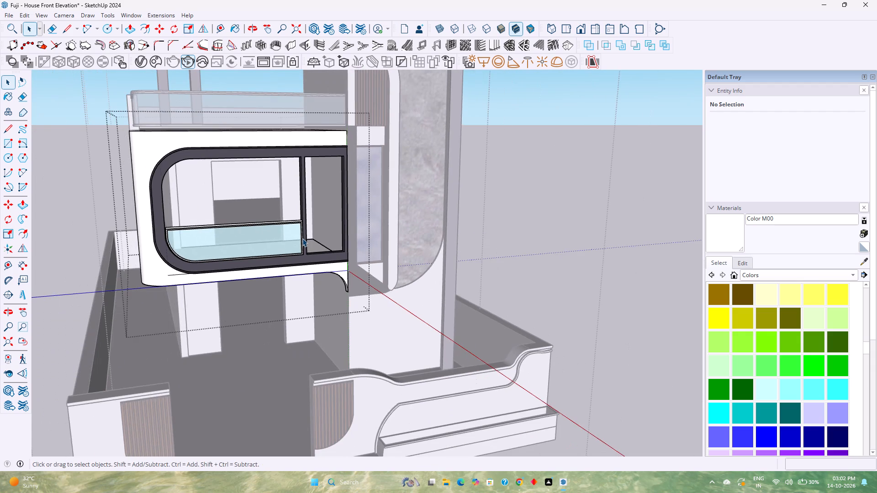
key(Escape)
scroll(319, 236, down, 4)
middle_drag(326, 274, 283, 207)
middle_click(283, 207)
scroll(283, 207, down, 2)
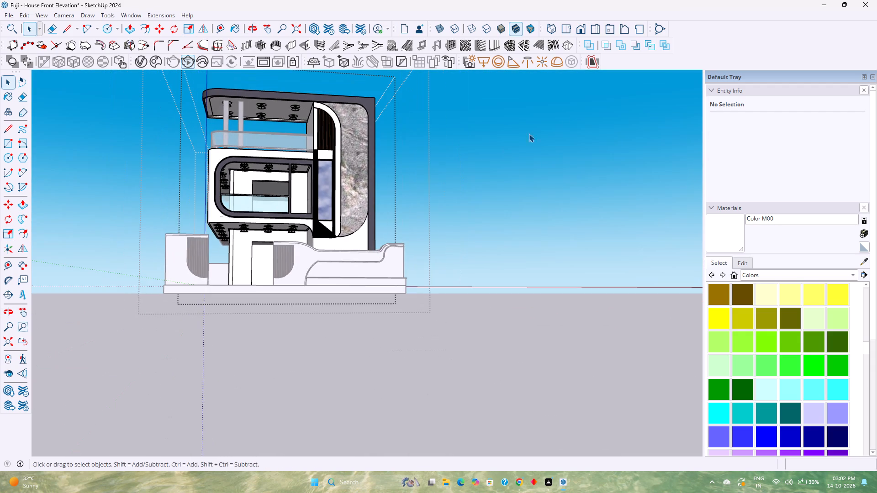
key(Escape)
Set the standard Front view and save the model.
click(575, 30)
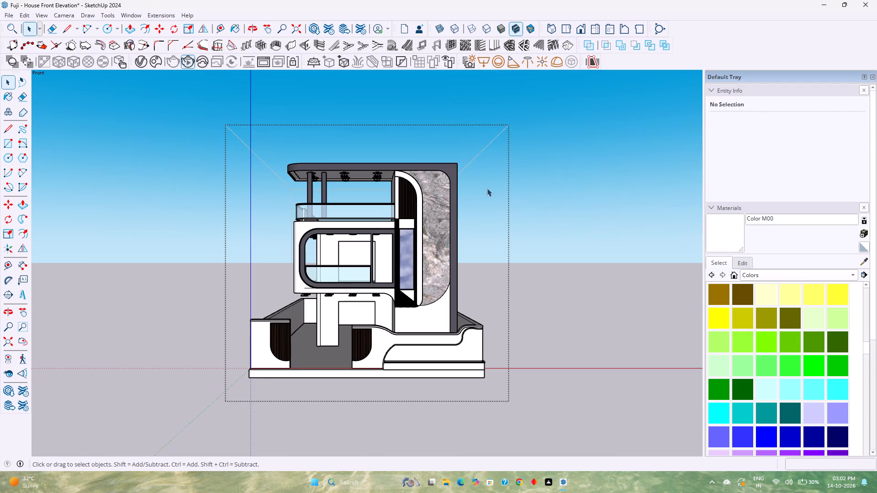
key(ctrl+s)
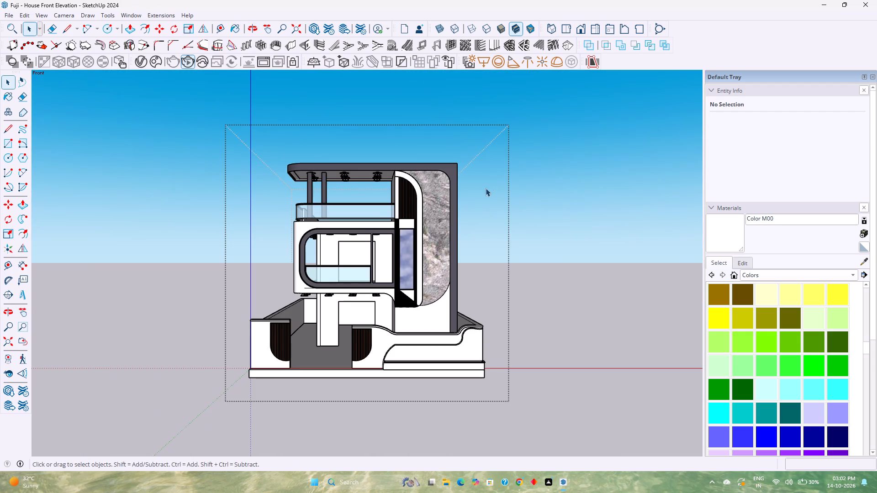
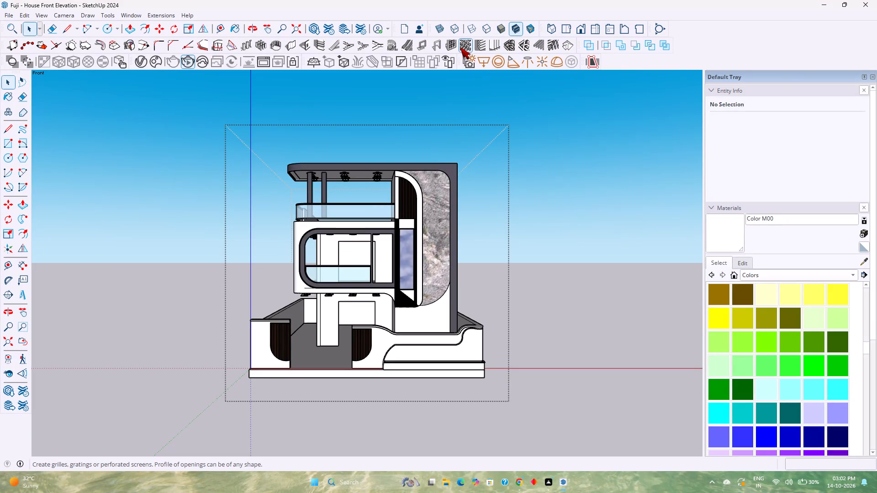
Push/Pull the top face of the terrace column component up to the underside of the roof slab.
scroll(443, 195, up, 2)
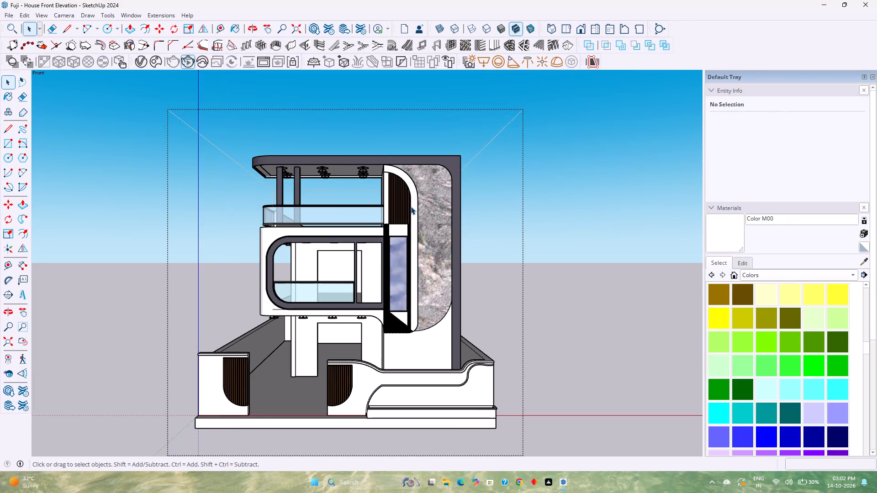
scroll(410, 207, up, 1)
middle_drag(410, 207, 411, 192)
middle_click(411, 184)
middle_drag(412, 179, 418, 168)
middle_click(418, 168)
scroll(387, 149, up, 3)
scroll(307, 161, up, 6)
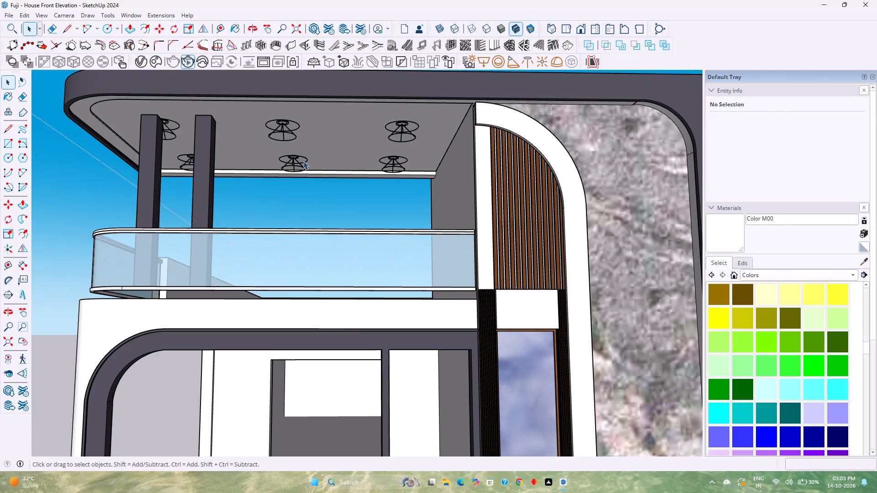
scroll(238, 136, up, 5)
scroll(182, 101, up, 3)
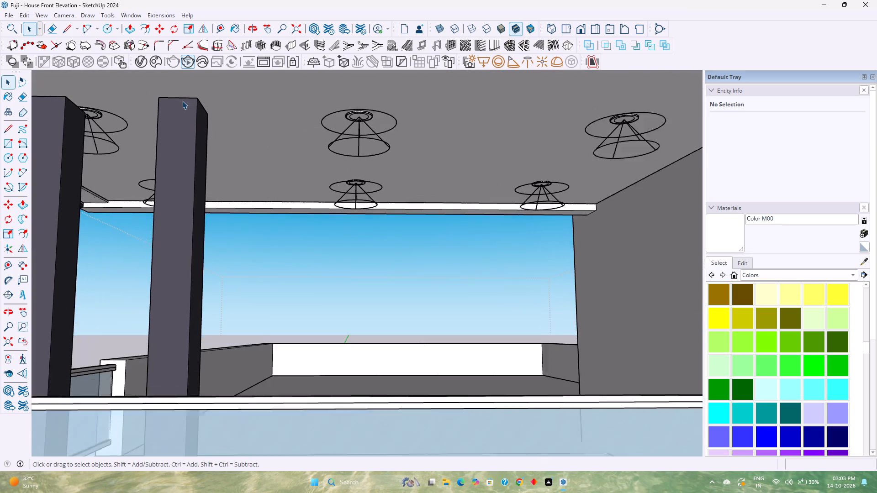
scroll(182, 101, up, 1)
middle_click(183, 103)
middle_drag(185, 105, 207, 159)
middle_click(207, 159)
scroll(175, 124, up, 4)
scroll(178, 86, up, 5)
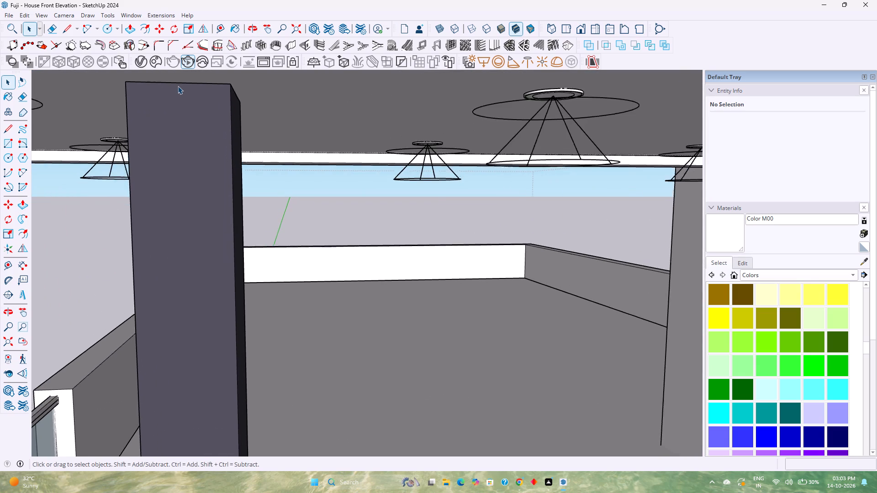
scroll(178, 86, up, 6)
middle_drag(182, 83, 217, 138)
middle_click(217, 138)
scroll(208, 151, down, 3)
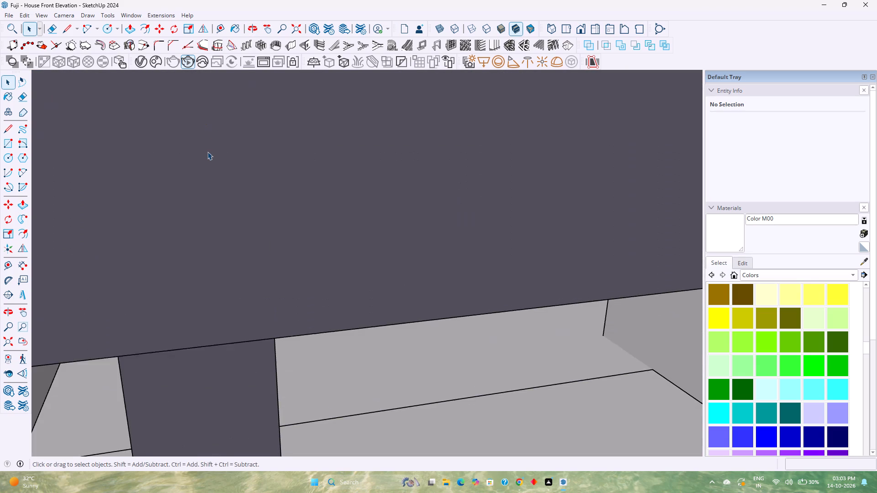
scroll(207, 152, down, 20)
scroll(207, 152, down, 1)
middle_drag(180, 184, 334, 69)
scroll(375, 85, down, 4)
scroll(351, 137, down, 6)
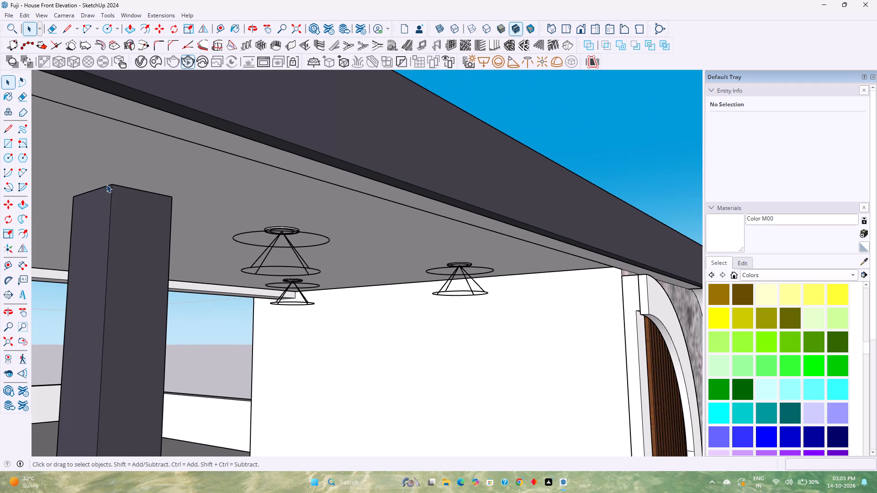
scroll(106, 184, up, 20)
scroll(106, 184, up, 1)
scroll(269, 216, up, 1)
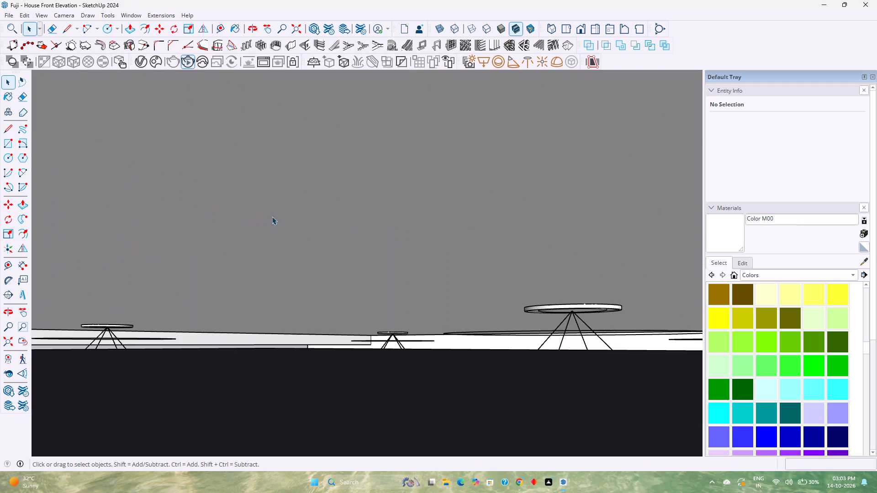
double_click(284, 377)
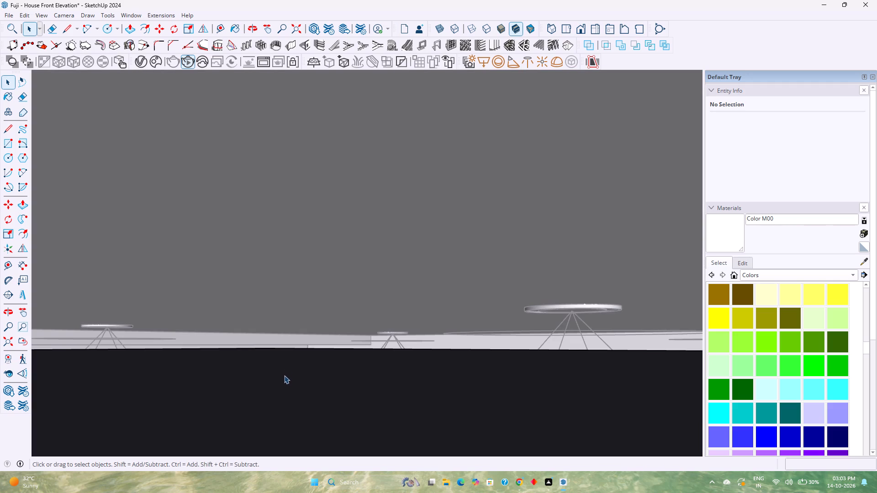
click(284, 395)
click(284, 395)
click(284, 395)
click(282, 396)
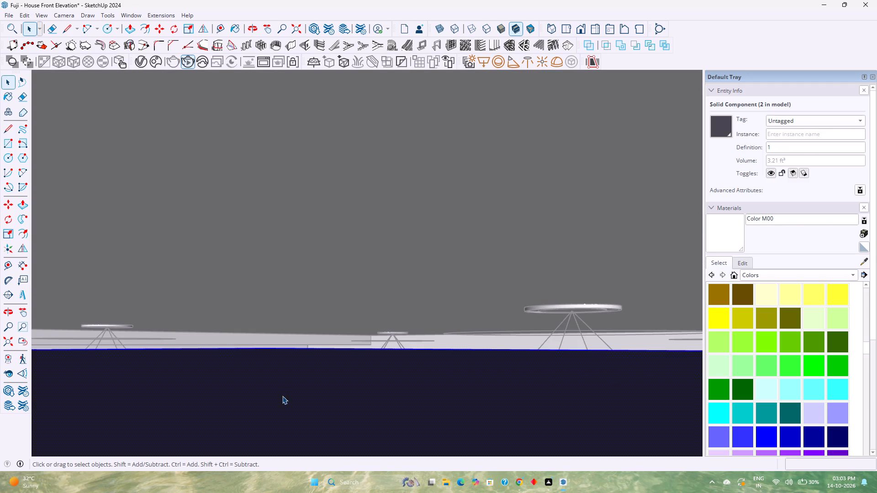
key(p)
click(282, 396)
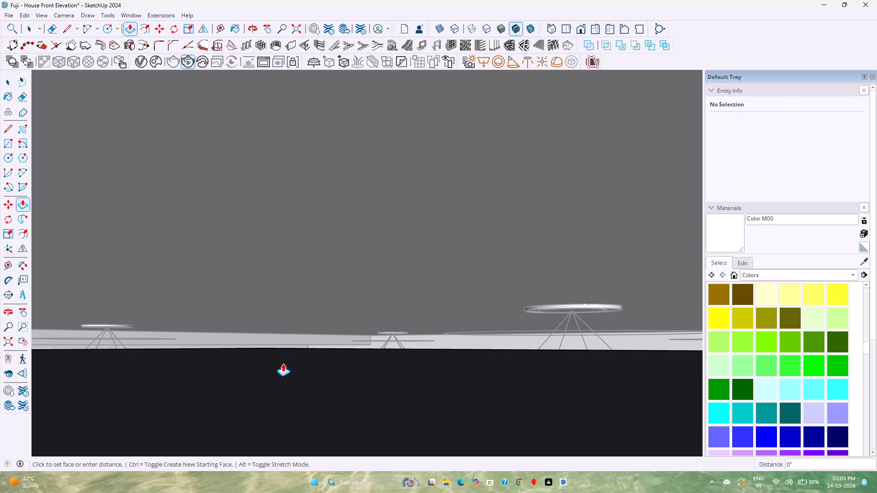
scroll(289, 270, down, 5)
click(8, 347)
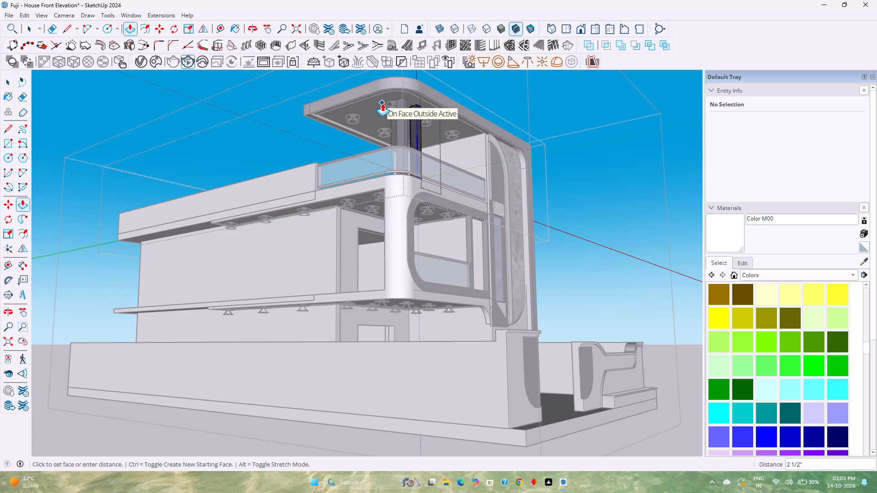
scroll(382, 103, up, 9)
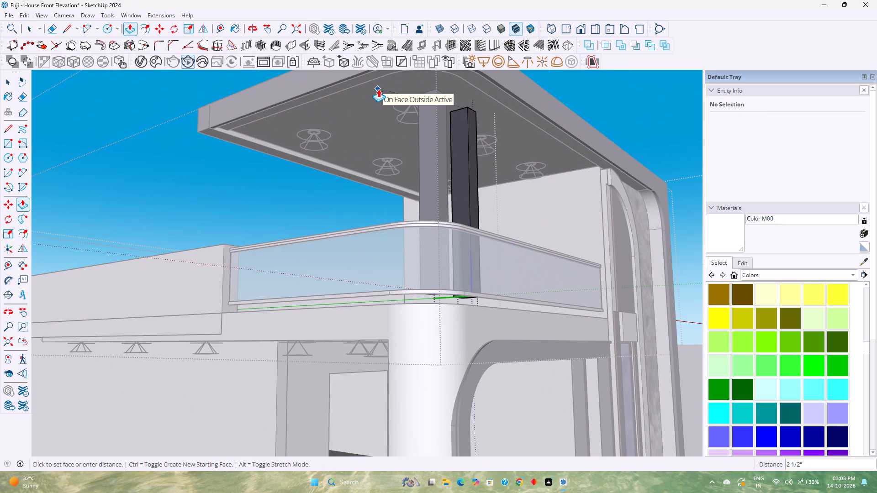
click(378, 89)
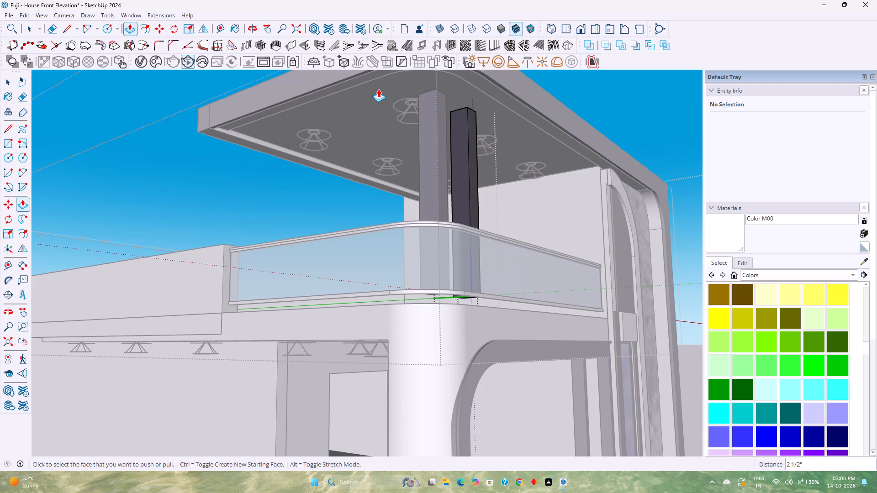
key(space)
key(Escape)
key(Escape)
Open the building's nested group for editing and select the ceiling face under the terrace roof overhang.
scroll(413, 165, down, 7)
middle_drag(396, 164, 322, 171)
middle_click(322, 171)
scroll(386, 178, up, 1)
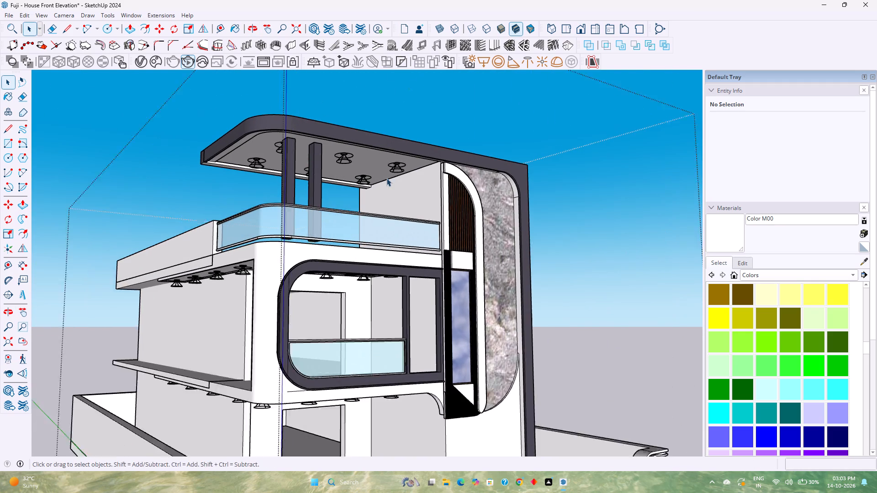
scroll(386, 178, up, 1)
click(377, 162)
double_click(377, 162)
scroll(377, 162, up, 3)
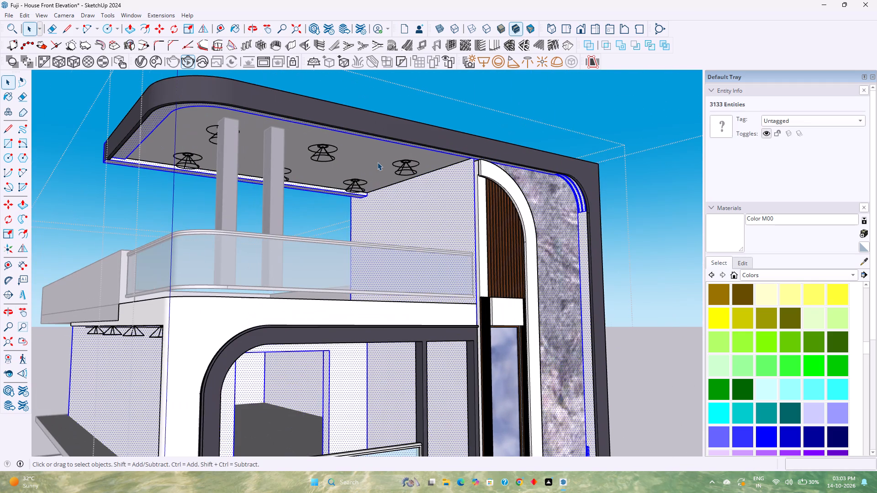
double_click(377, 162)
double_click(351, 148)
scroll(351, 148, up, 3)
scroll(351, 148, down, 1)
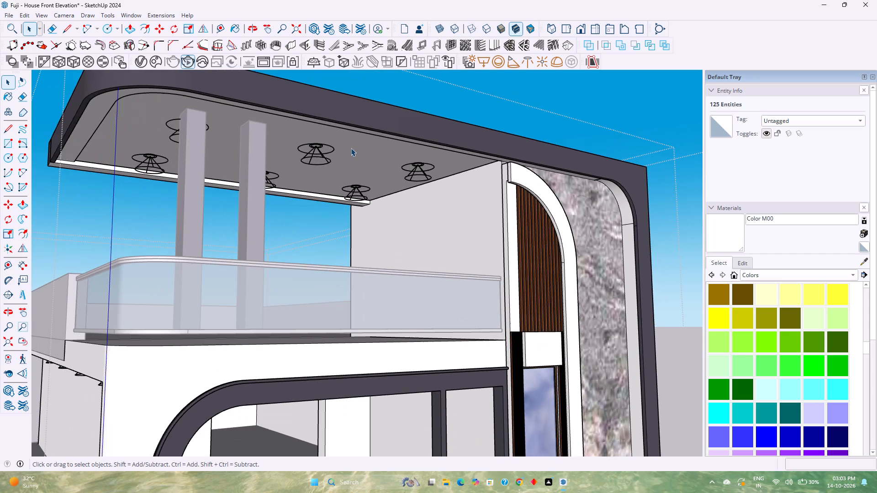
double_click(351, 148)
click(351, 159)
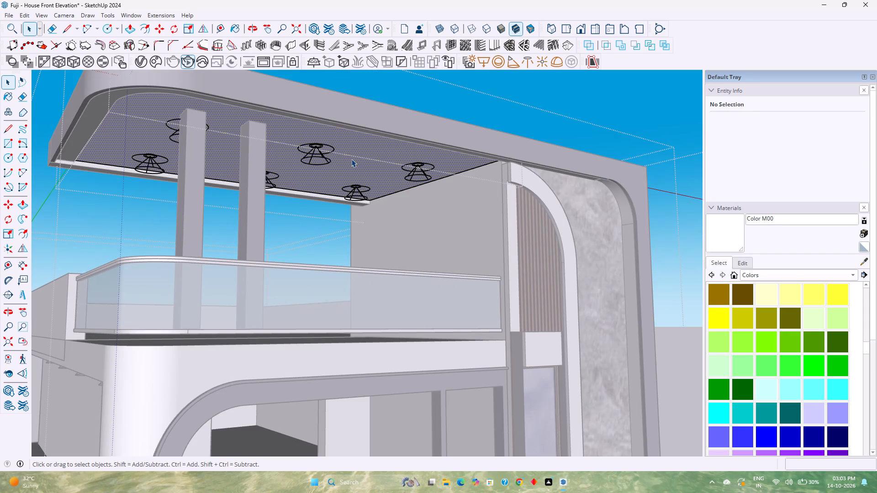
Display the Wood material collection for the selected ceiling face.
click(770, 275)
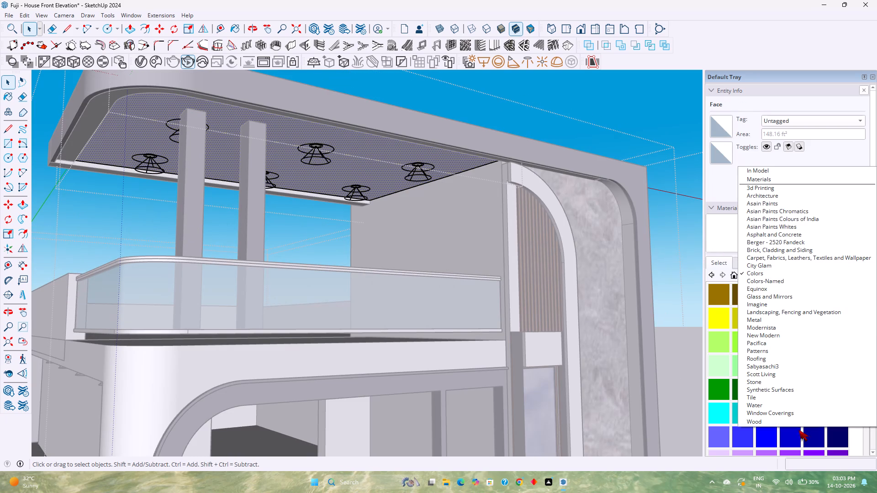
click(768, 421)
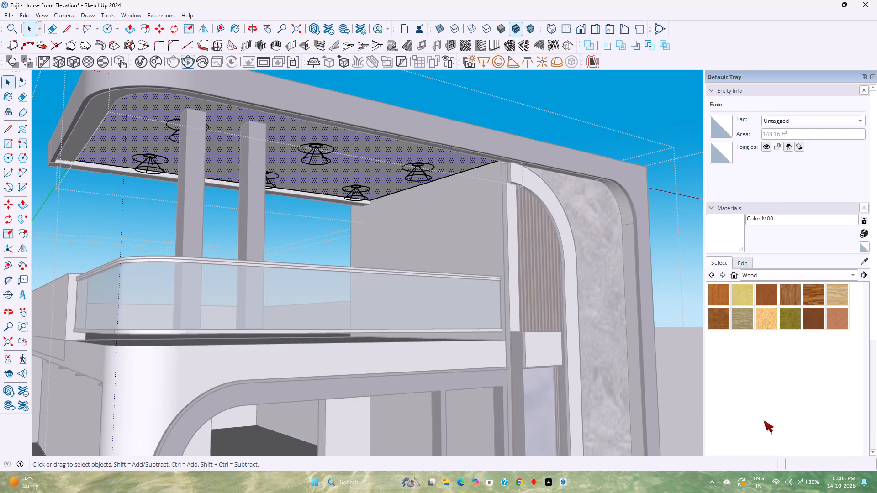
right_drag(848, 282, 855, 284)
Enable the AI Render tool set and dock it alongside the other tool sets above the model.
right_click(626, 59)
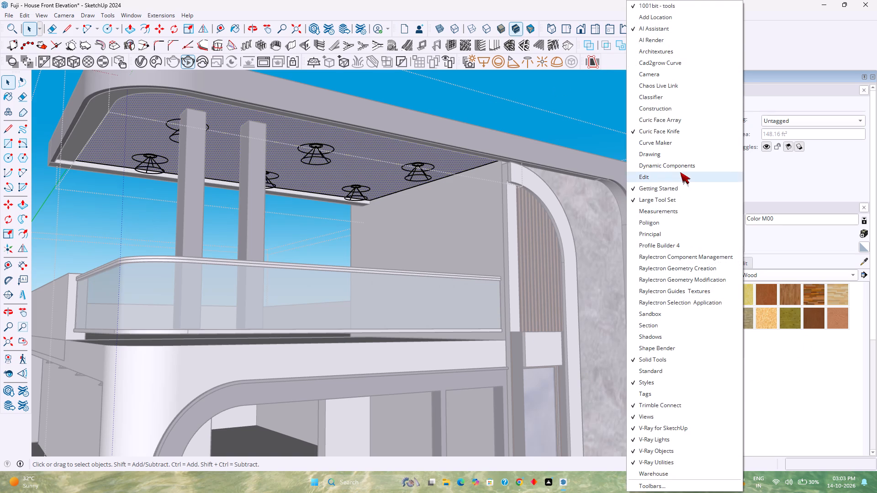
click(672, 42)
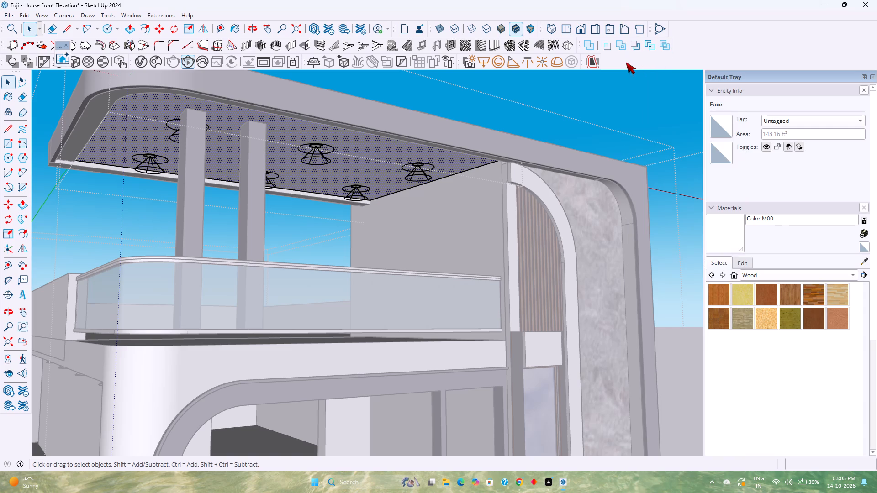
right_click(626, 62)
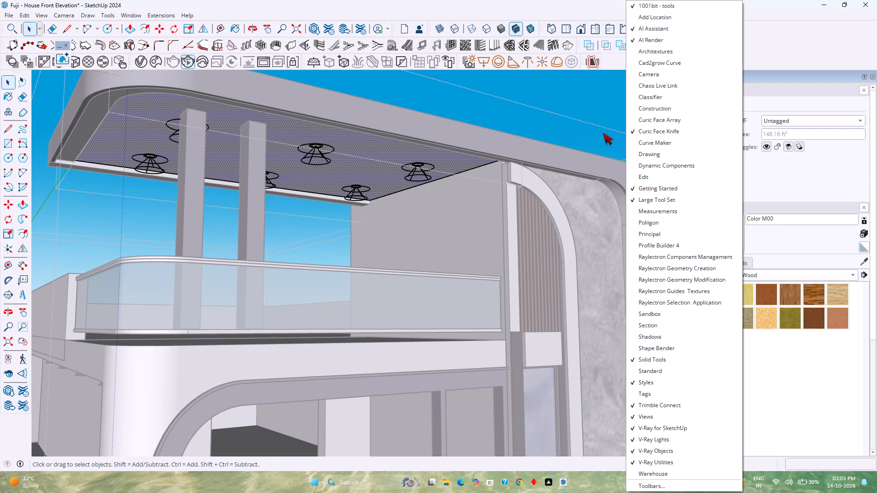
drag(59, 47, 144, 50)
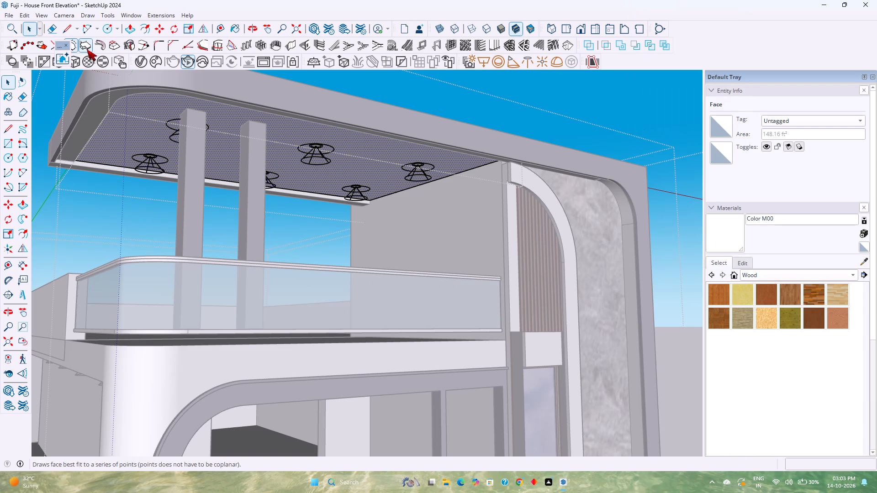
drag(58, 44, 629, 55)
drag(114, 62, 599, 75)
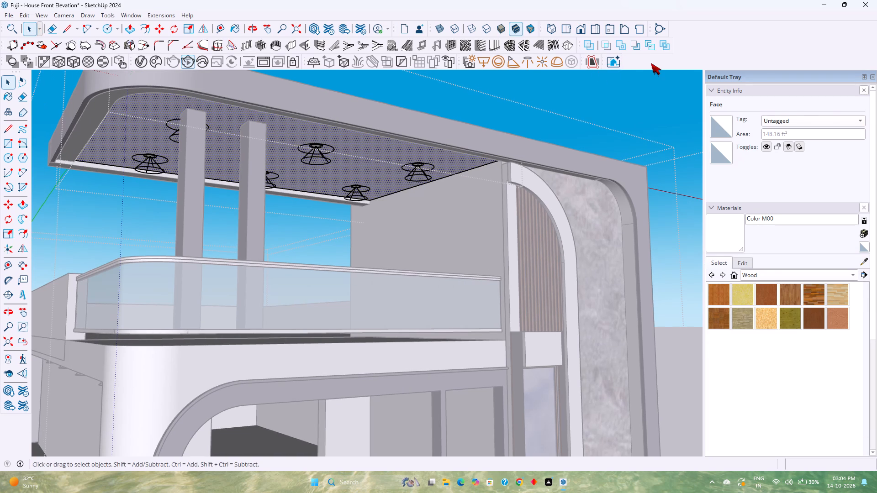
Enable the Poliigon extension and open its asset library filtered to Free assets.
right_click(651, 63)
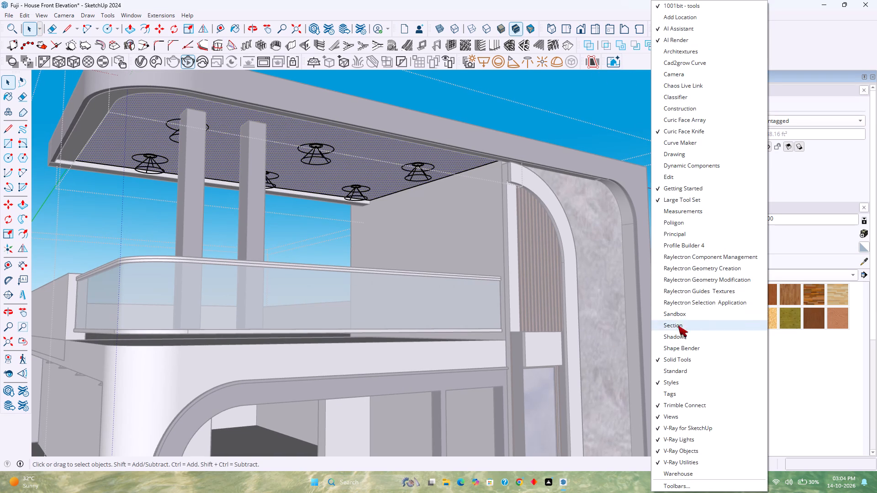
click(686, 222)
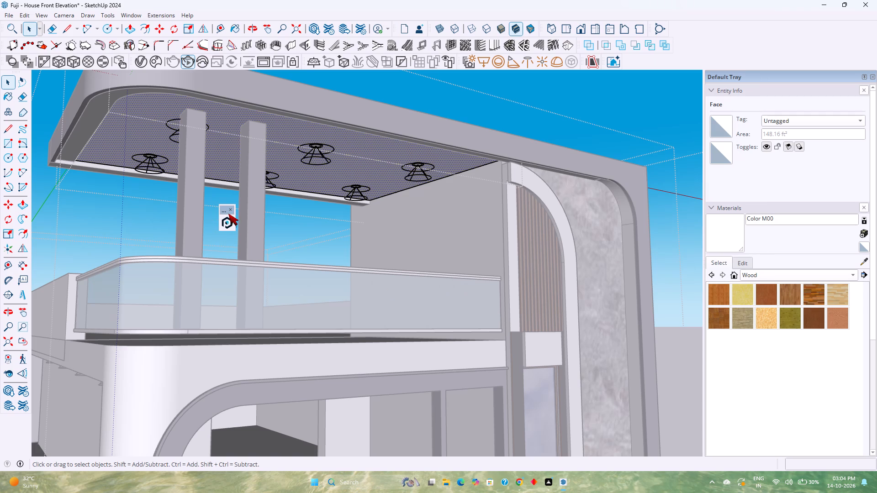
click(225, 224)
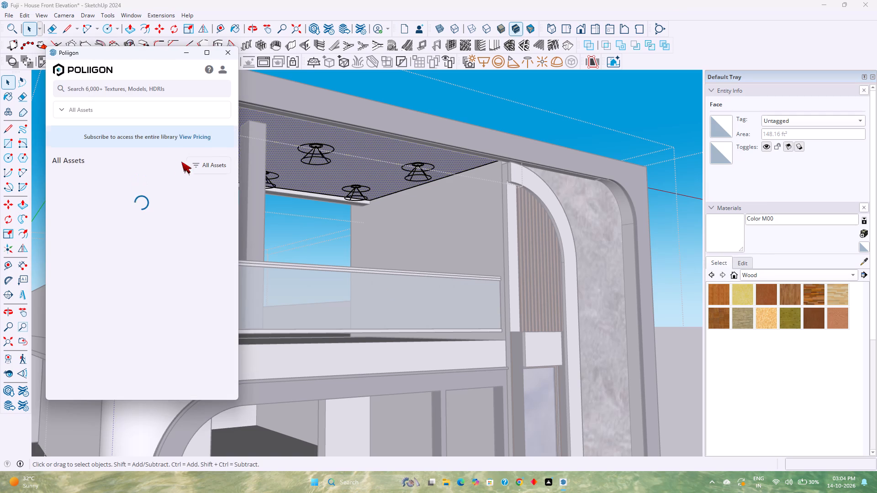
click(143, 107)
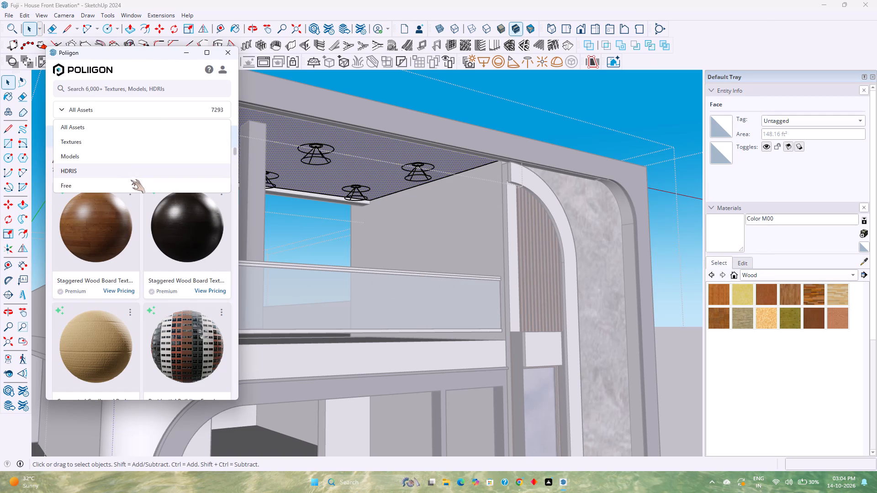
click(134, 186)
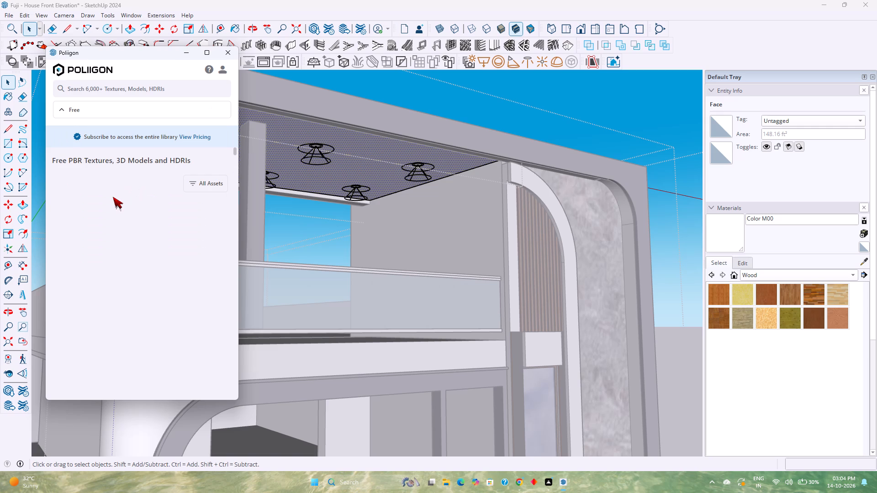
Look through the free Poliigon textures, models and HDRIs for a suitable terrace ceiling material, and close the library.
scroll(82, 164, down, 2)
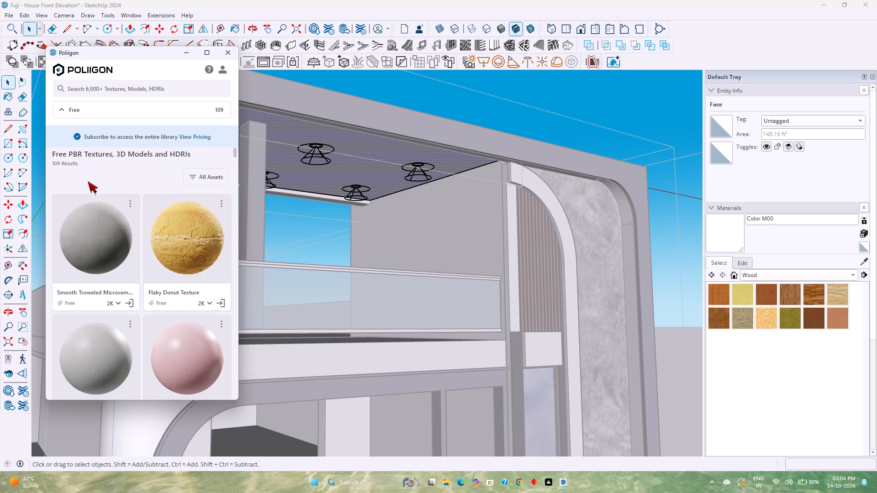
scroll(88, 181, down, 3)
scroll(105, 347, down, 11)
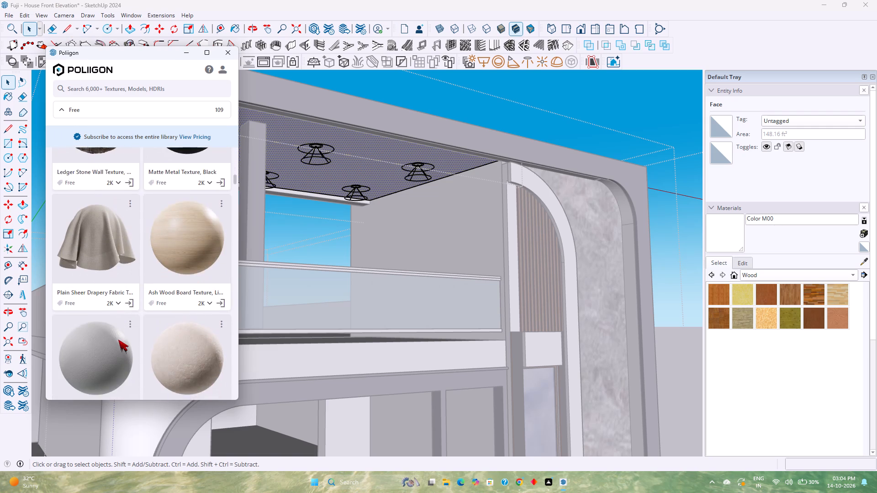
scroll(118, 340, down, 14)
scroll(113, 309, up, 5)
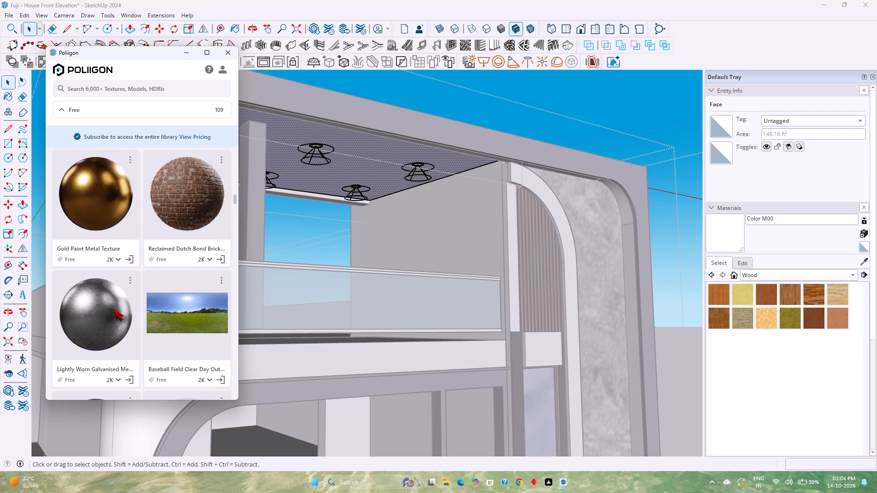
scroll(113, 309, down, 8)
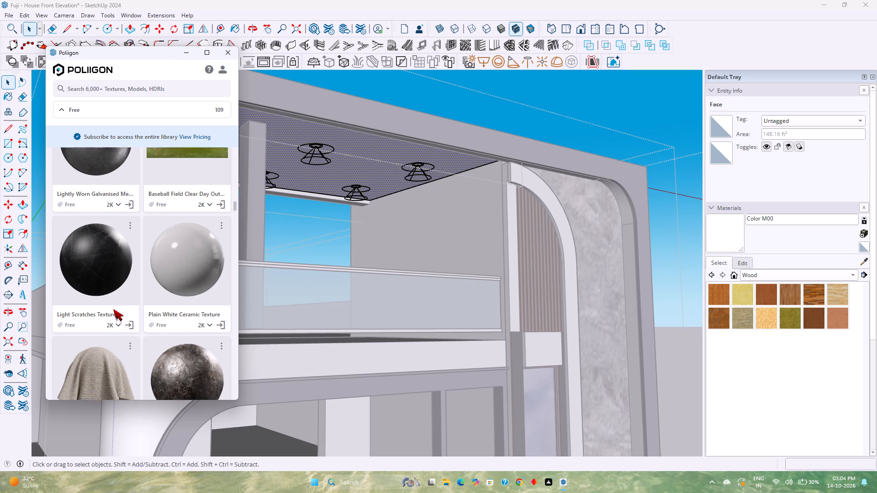
scroll(113, 309, down, 9)
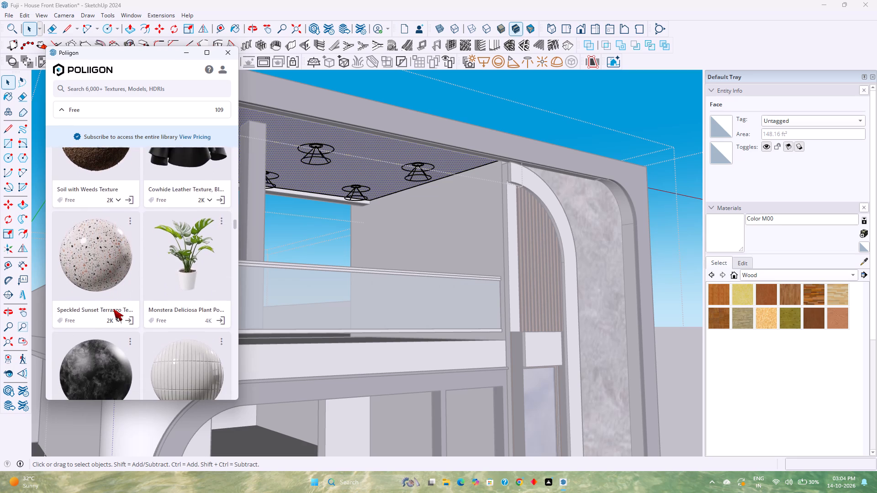
scroll(113, 309, down, 13)
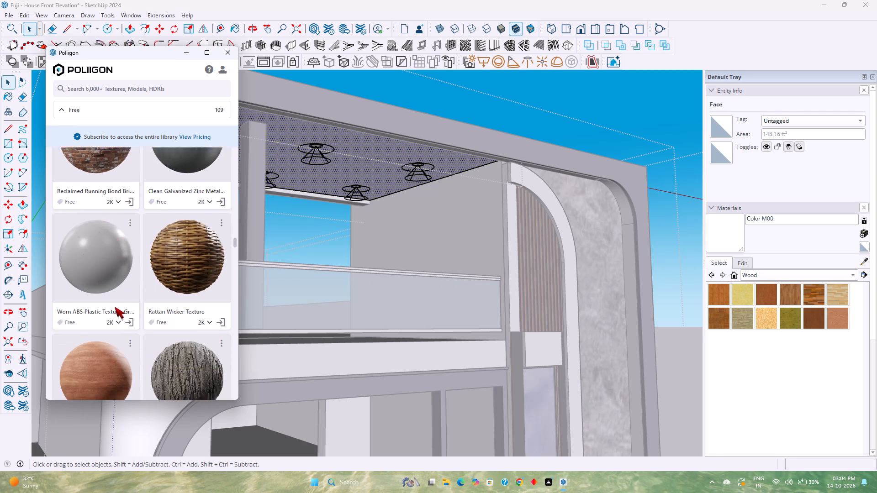
scroll(115, 304, down, 14)
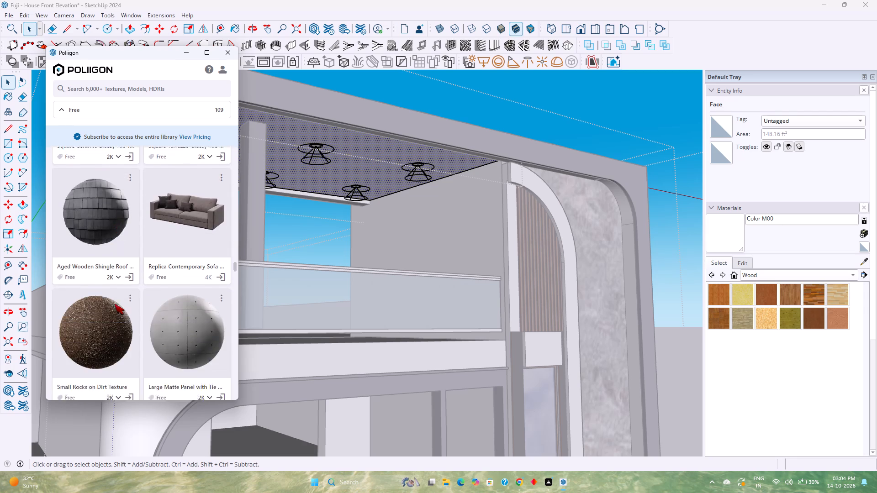
scroll(115, 304, down, 12)
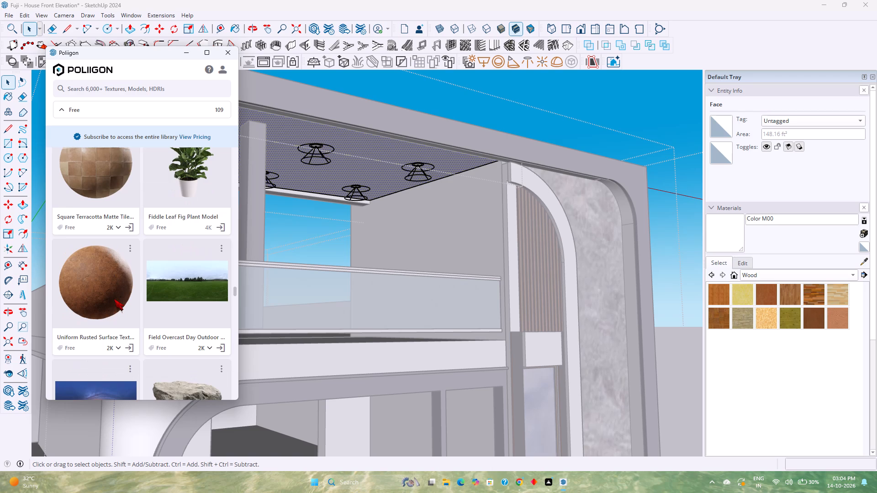
scroll(114, 299, down, 14)
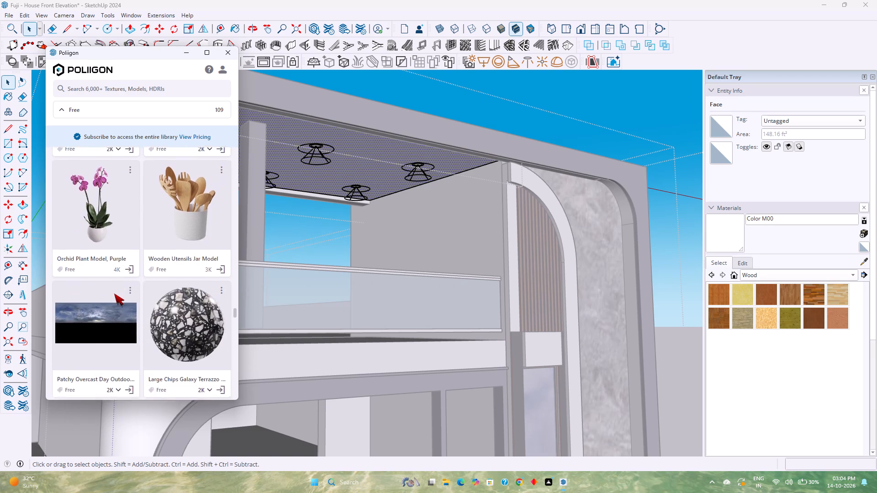
scroll(114, 294, down, 11)
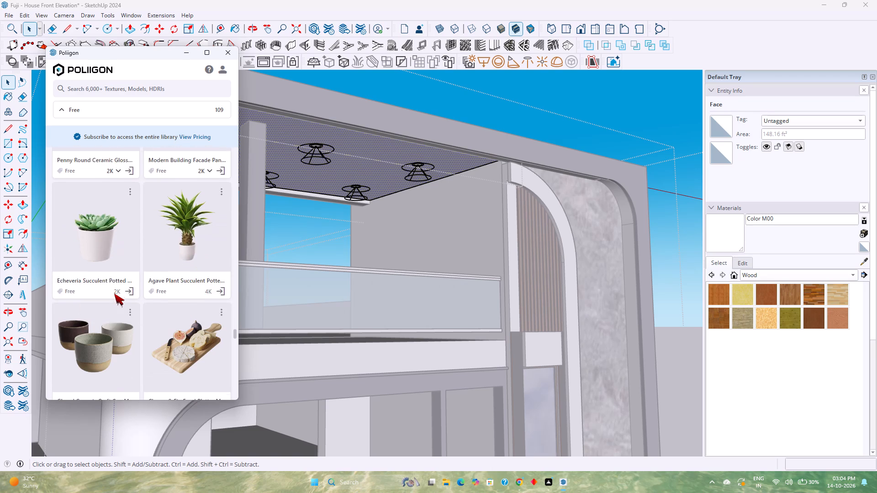
scroll(114, 294, down, 4)
scroll(114, 294, up, 6)
scroll(114, 294, down, 2)
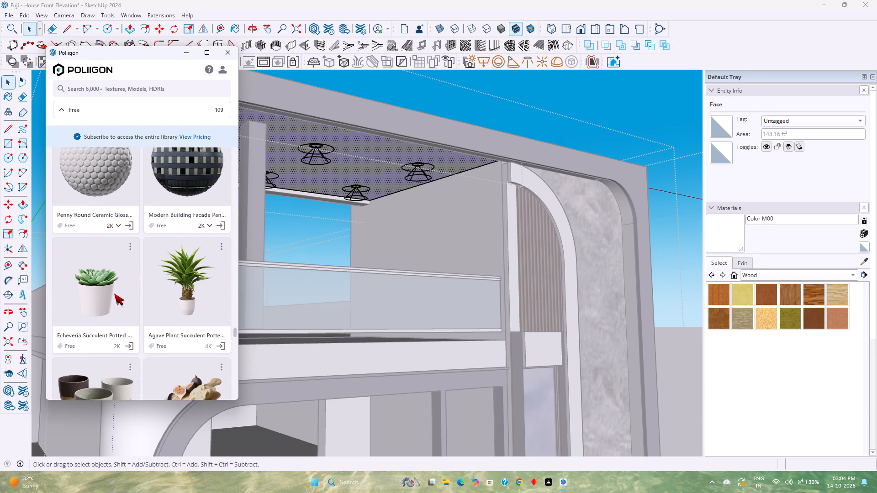
scroll(114, 294, down, 10)
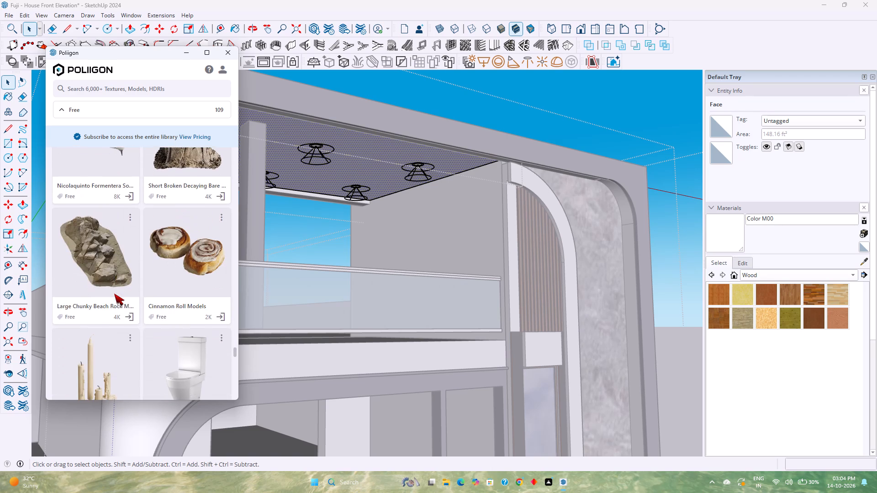
scroll(114, 294, down, 6)
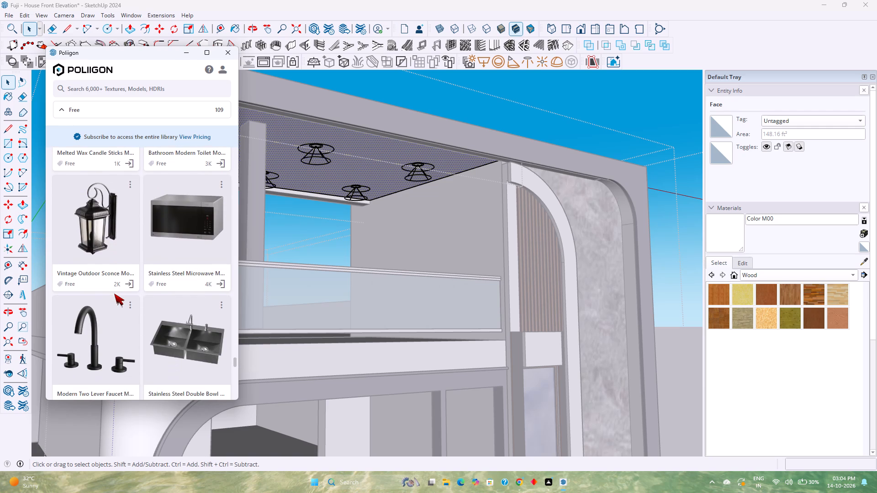
scroll(114, 294, down, 12)
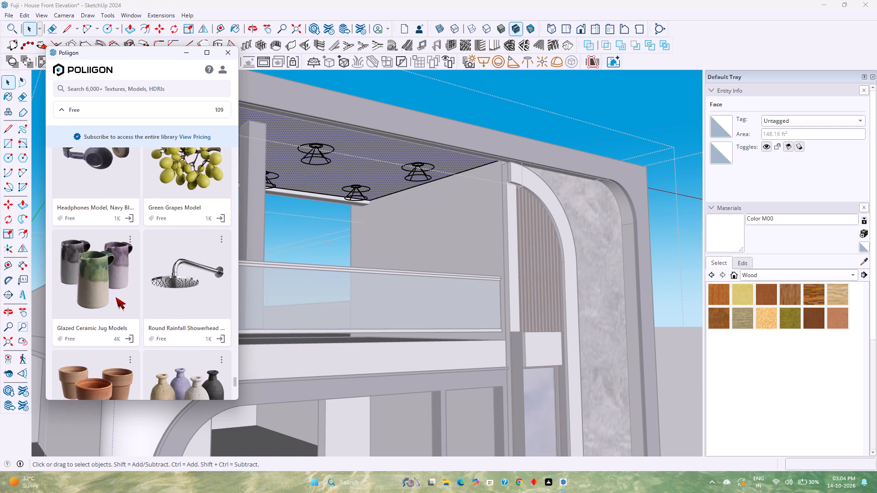
scroll(116, 297, down, 8)
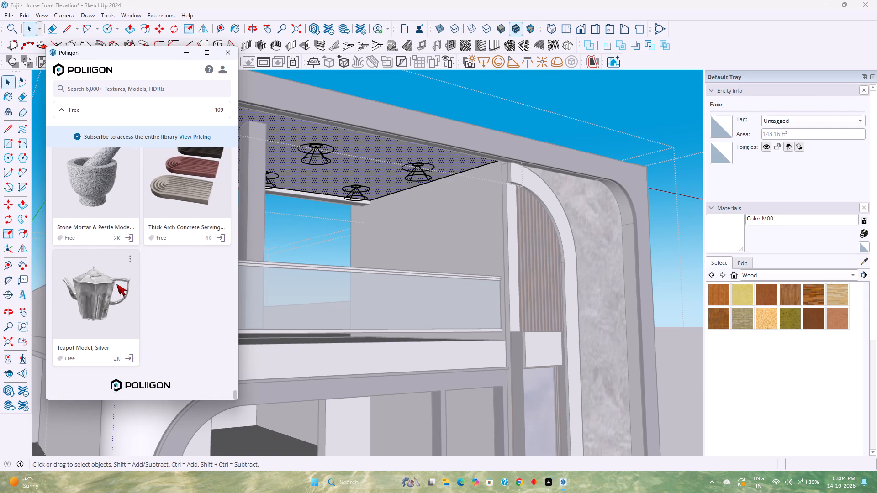
scroll(116, 284, down, 11)
scroll(117, 281, up, 20)
scroll(117, 281, up, 7)
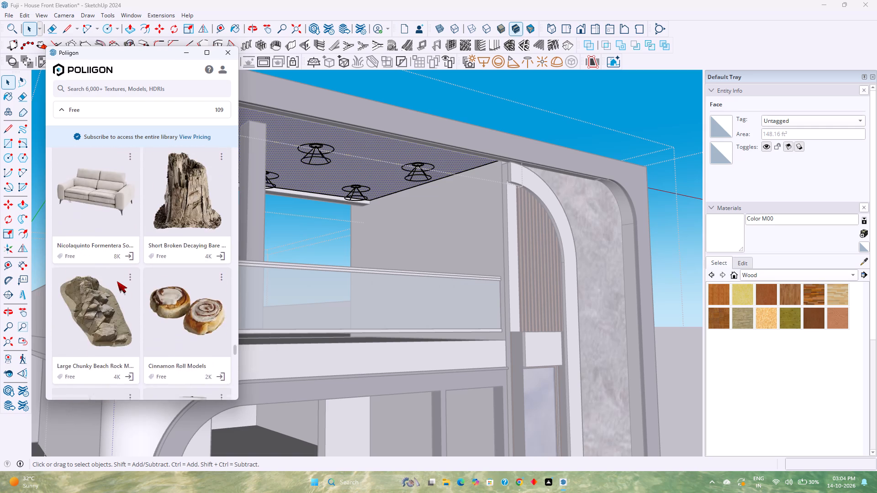
scroll(117, 281, up, 20)
scroll(117, 281, up, 8)
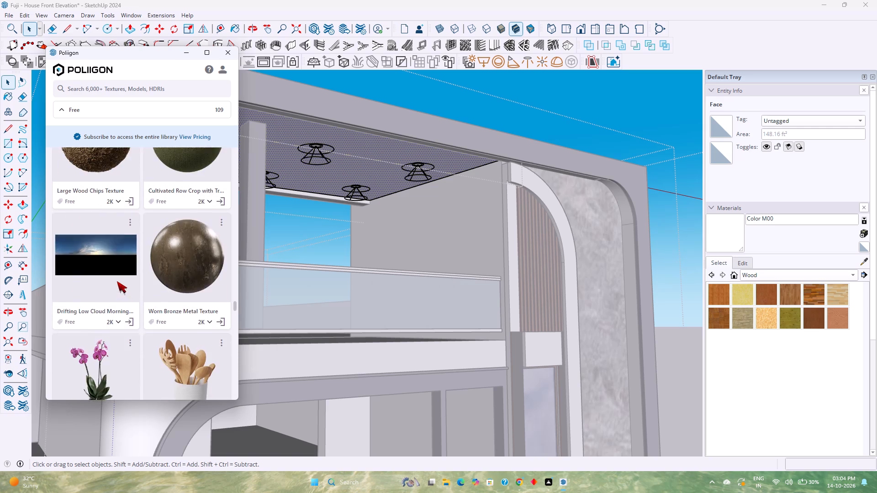
scroll(117, 281, up, 19)
scroll(117, 281, up, 5)
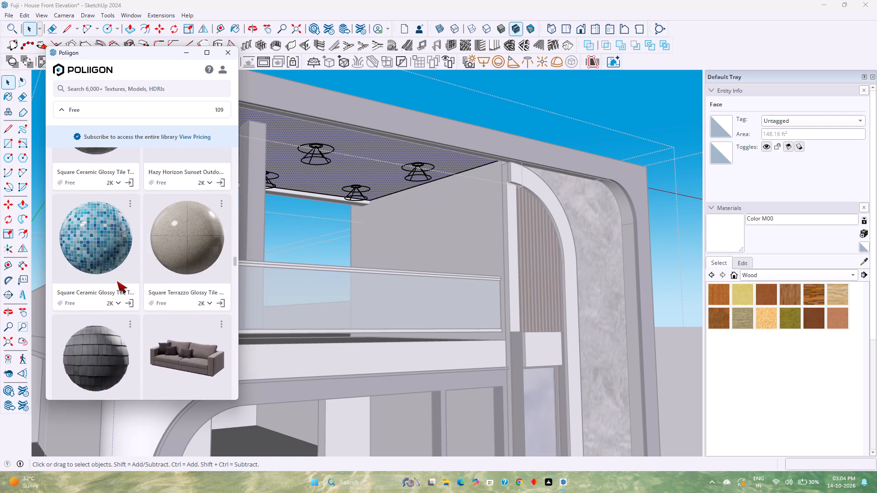
scroll(117, 281, up, 17)
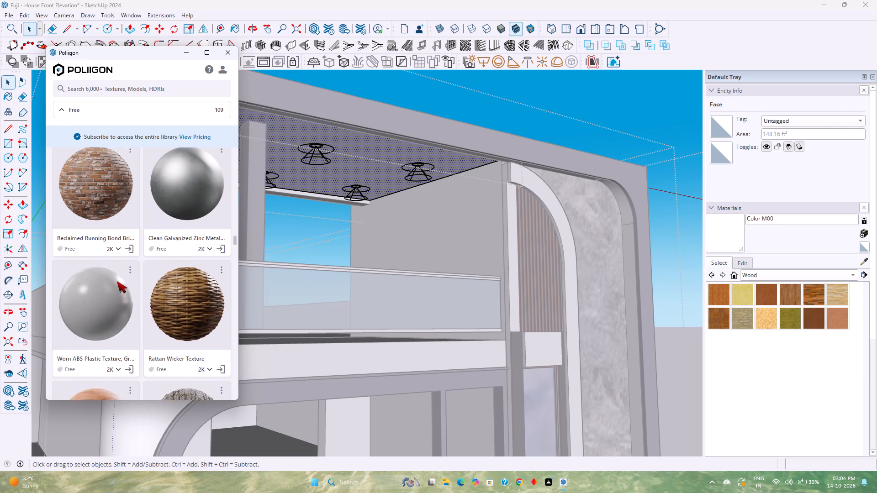
scroll(117, 281, up, 13)
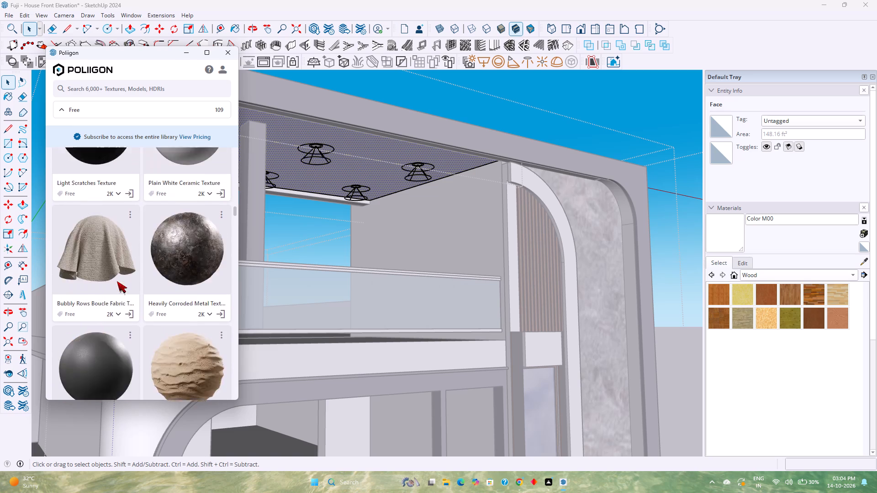
scroll(117, 281, up, 16)
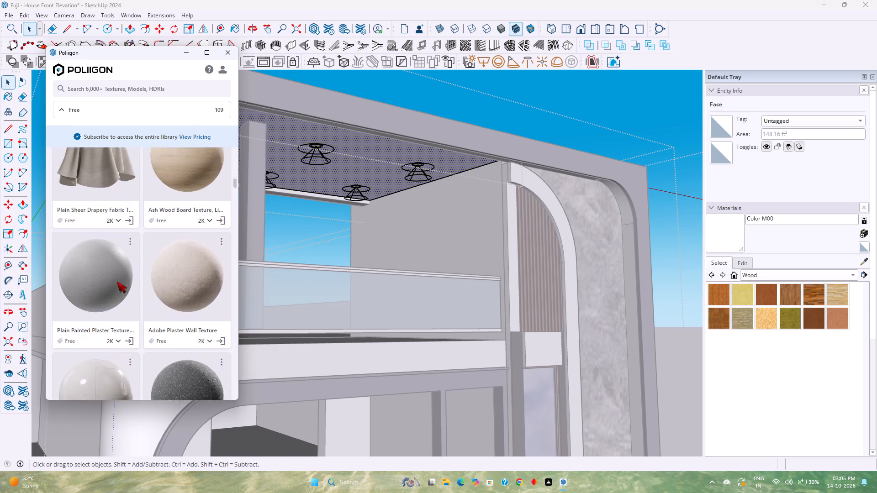
scroll(117, 281, up, 14)
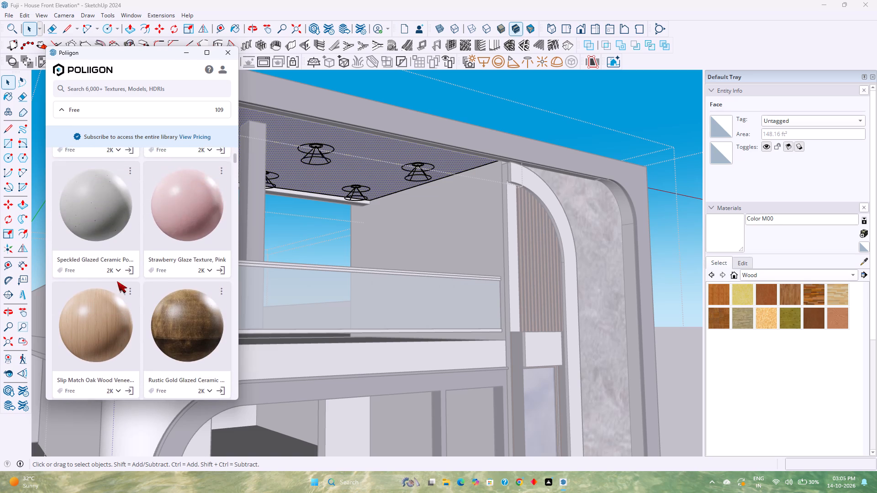
scroll(117, 281, up, 10)
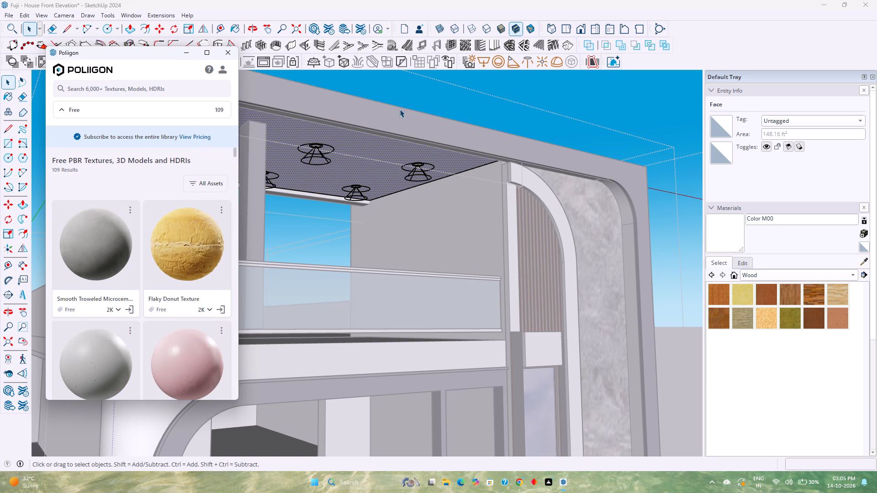
right_click(222, 50)
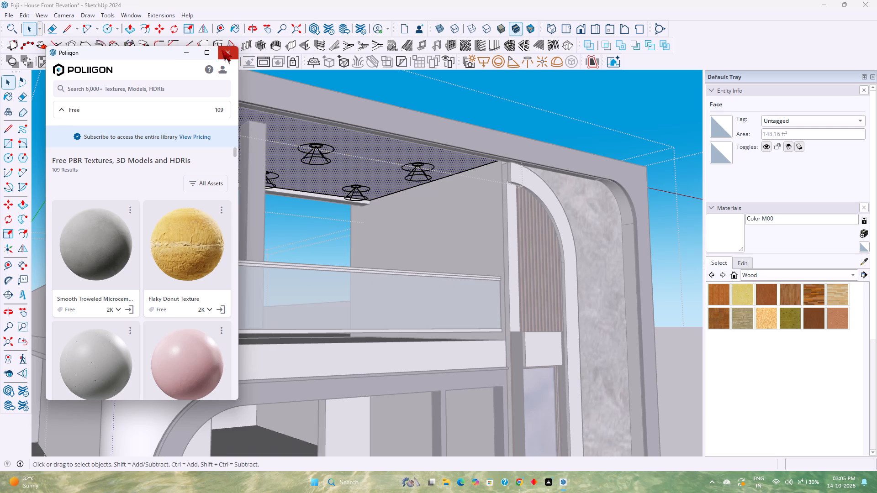
click(222, 50)
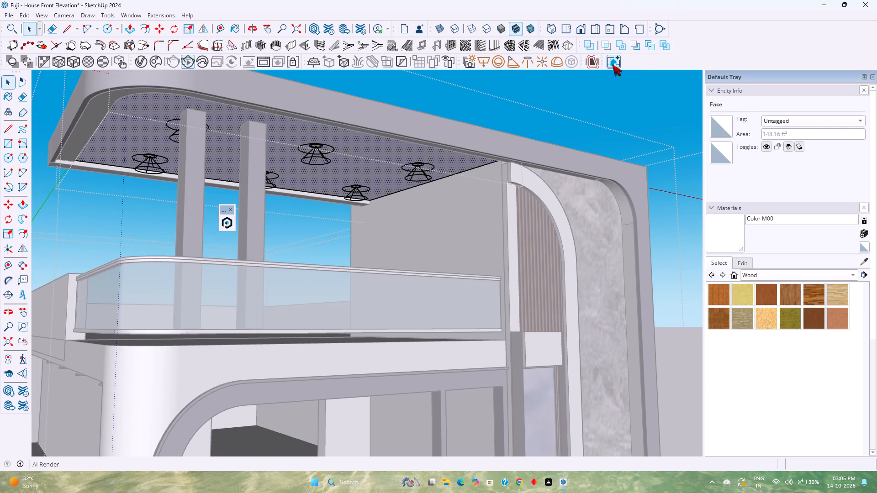
Open AI Render for the current terrace view, check the AI credit balance, and close it.
click(612, 64)
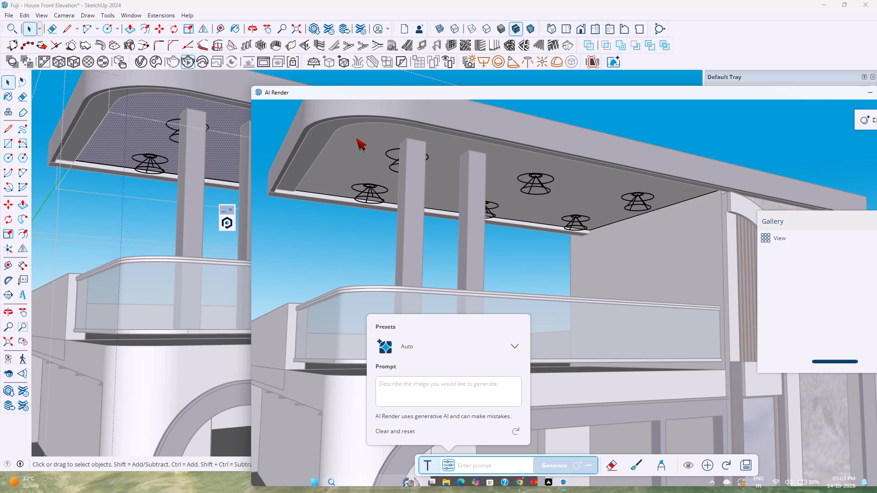
drag(750, 95, 592, 68)
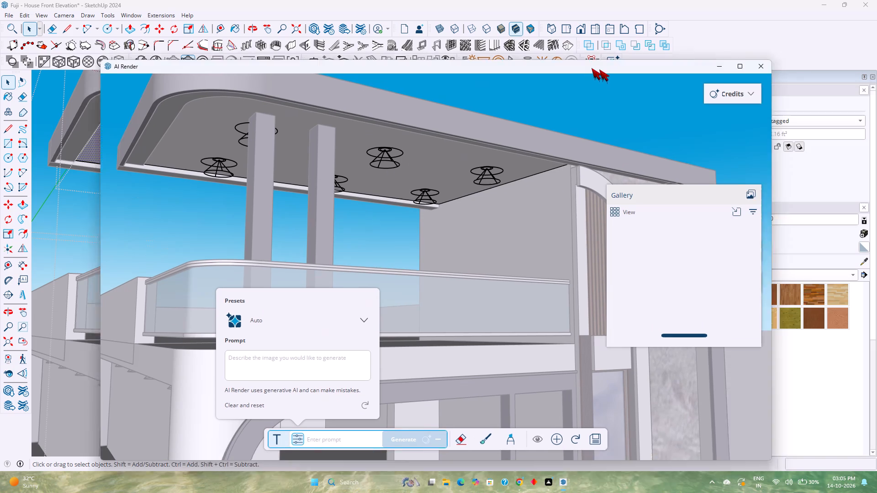
drag(592, 68, 598, 39)
click(755, 64)
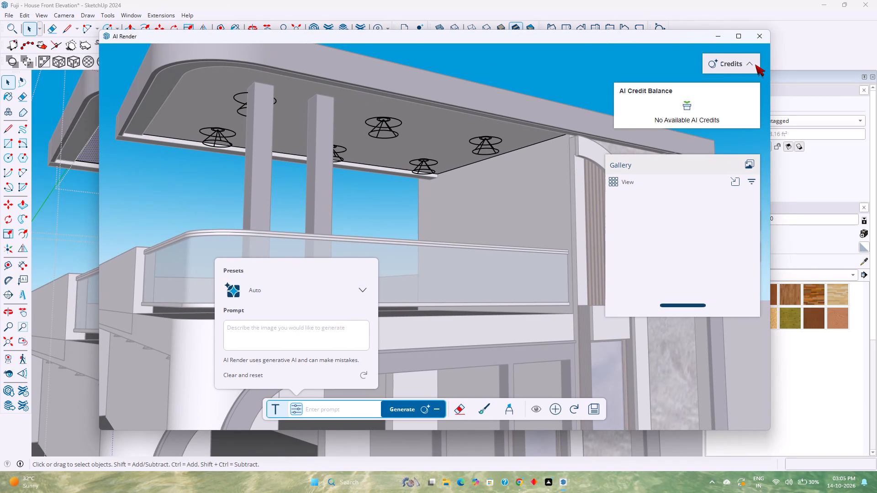
click(755, 64)
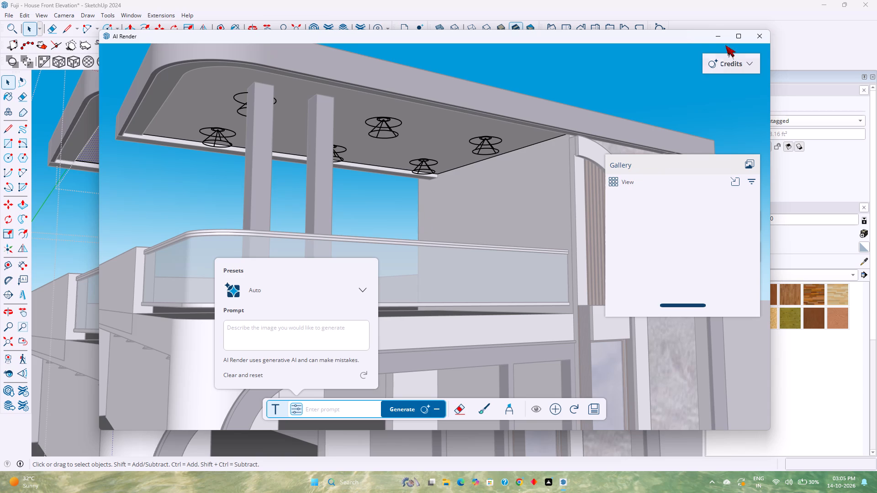
click(759, 36)
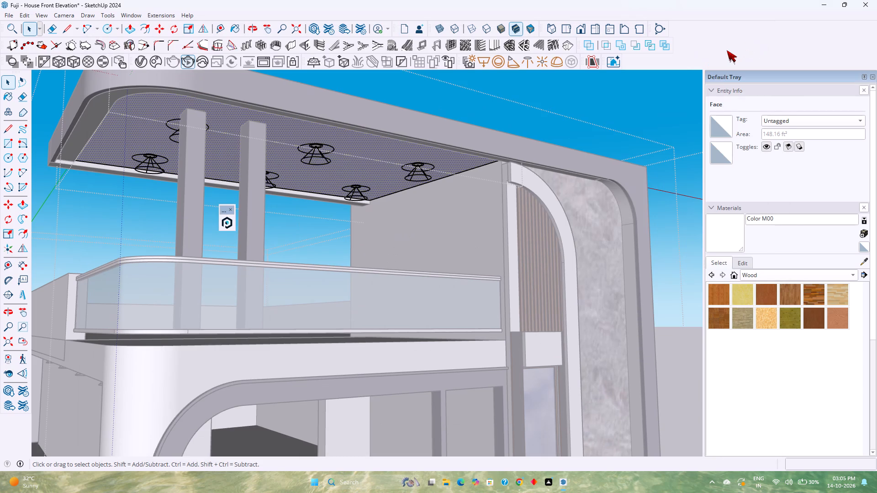
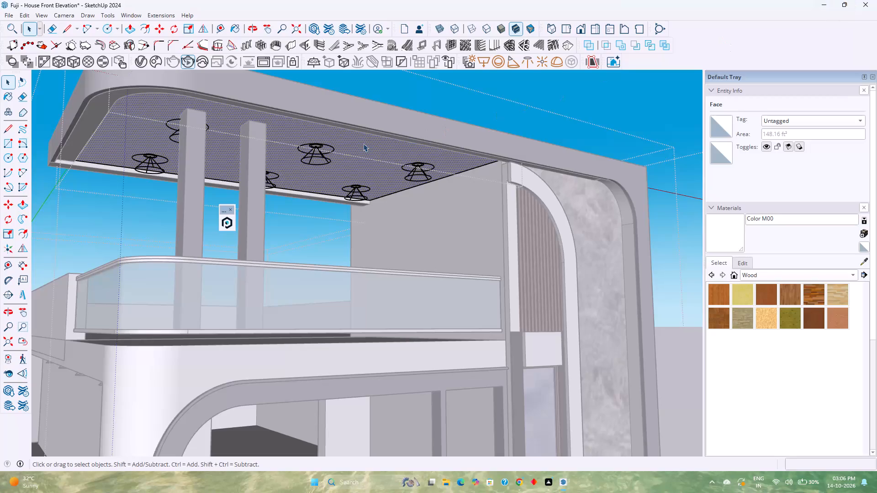
Close the floating Poliigon tool set over the model.
click(230, 211)
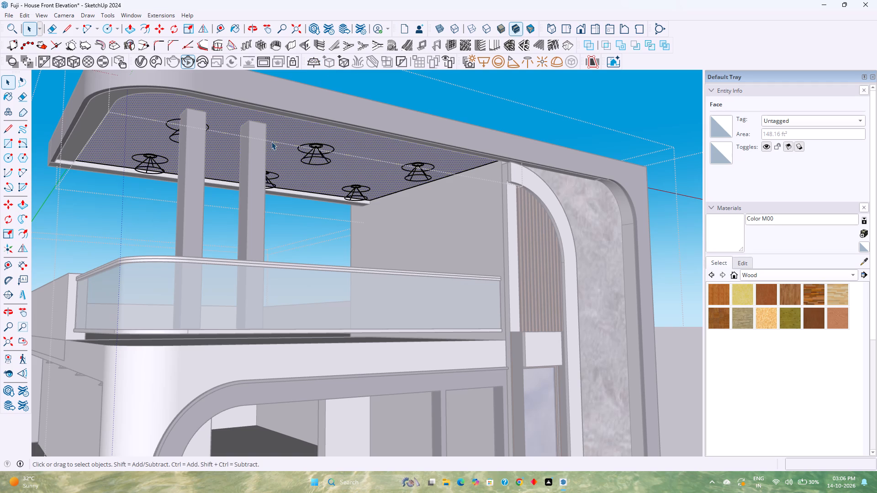
Open the Chaos Cosmos library and look through its online Materials for a terrace ceiling finish.
click(155, 59)
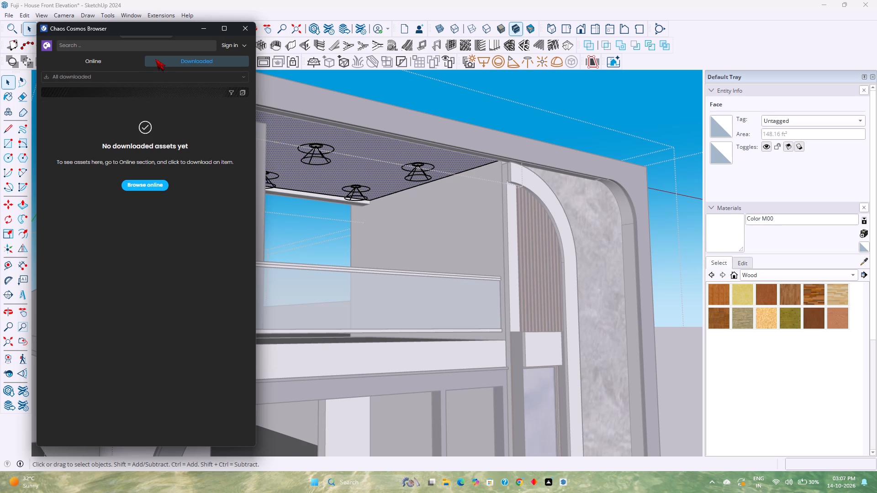
click(156, 188)
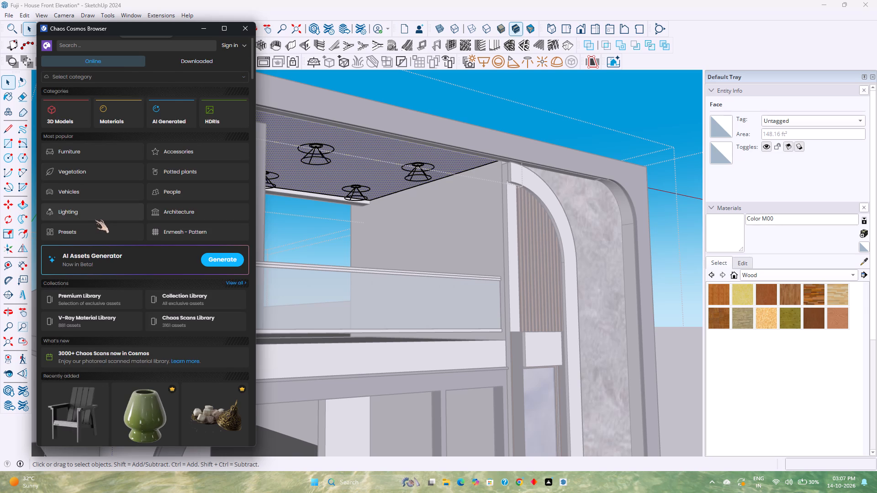
click(127, 120)
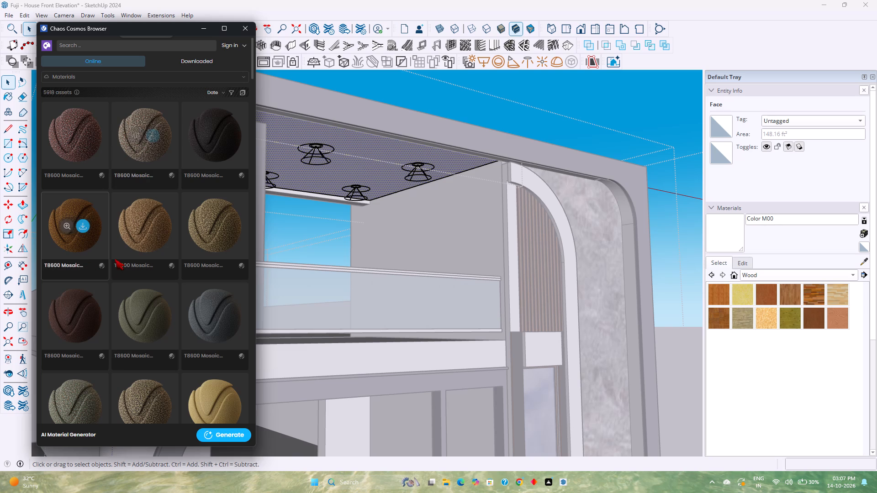
scroll(169, 249, down, 5)
scroll(169, 249, up, 6)
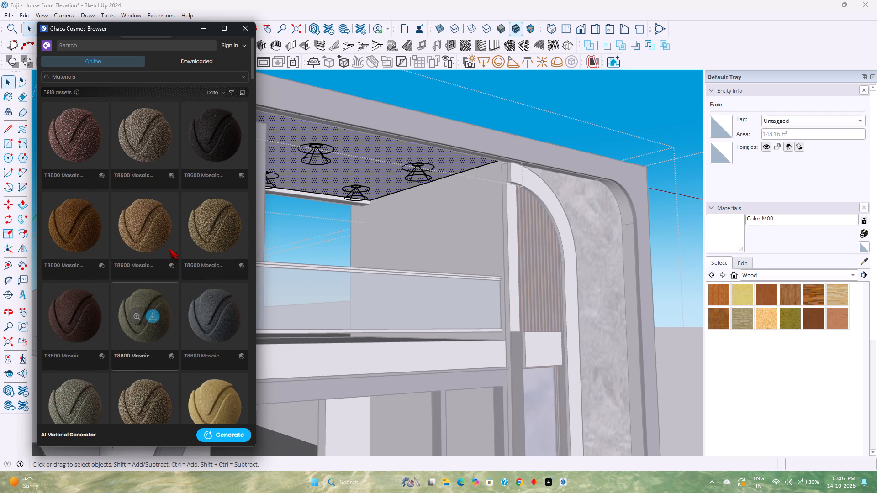
scroll(169, 249, up, 6)
scroll(180, 266, down, 6)
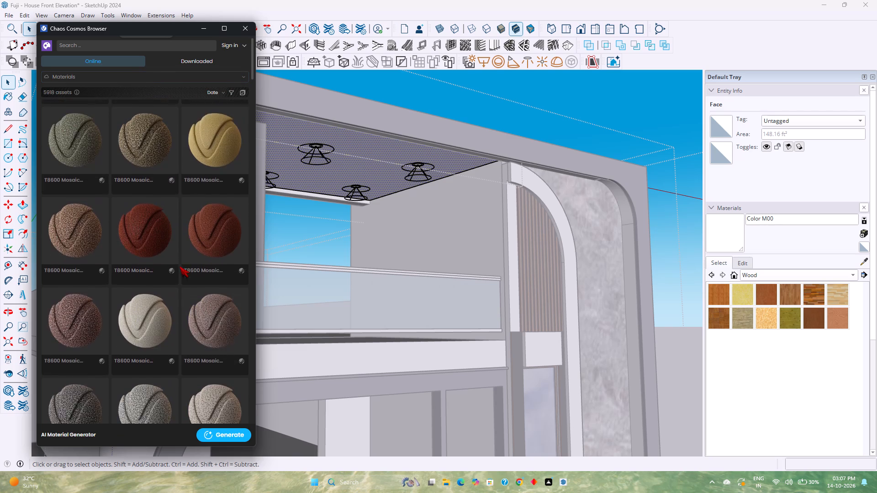
scroll(180, 266, down, 9)
scroll(180, 266, up, 8)
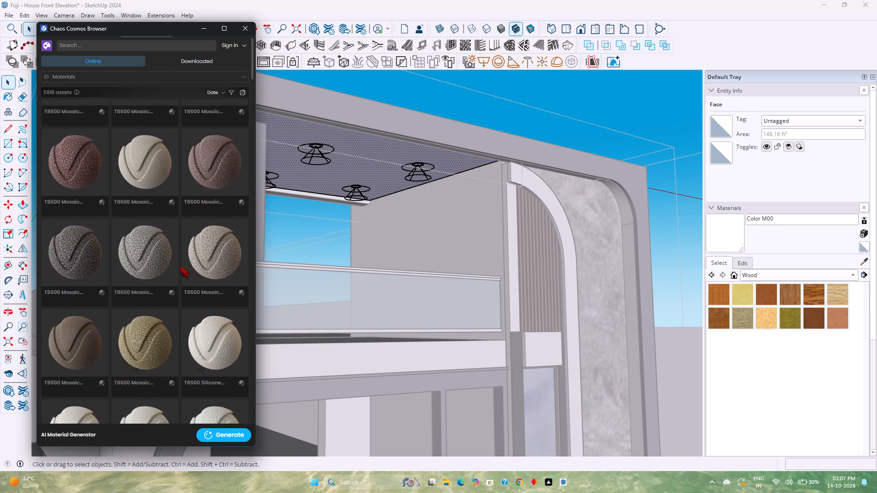
scroll(180, 266, up, 17)
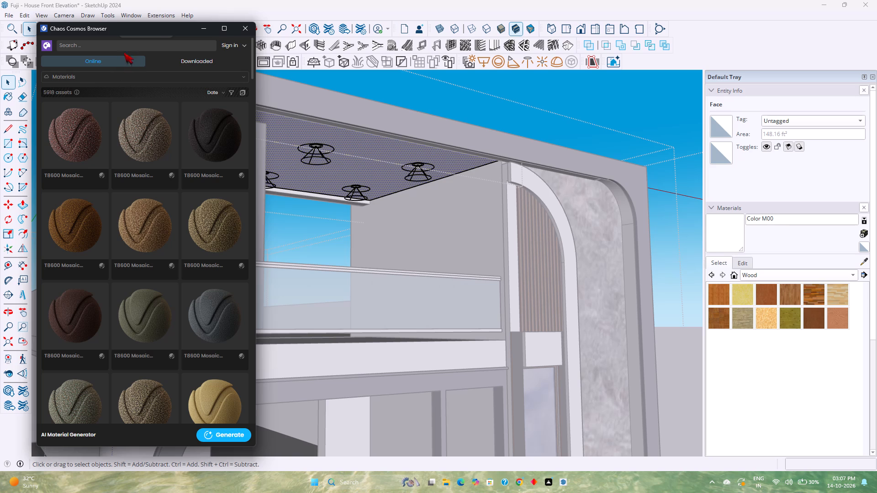
Search the Chaos Cosmos online library for "wood".
click(127, 44)
text(wood)
key(Return)
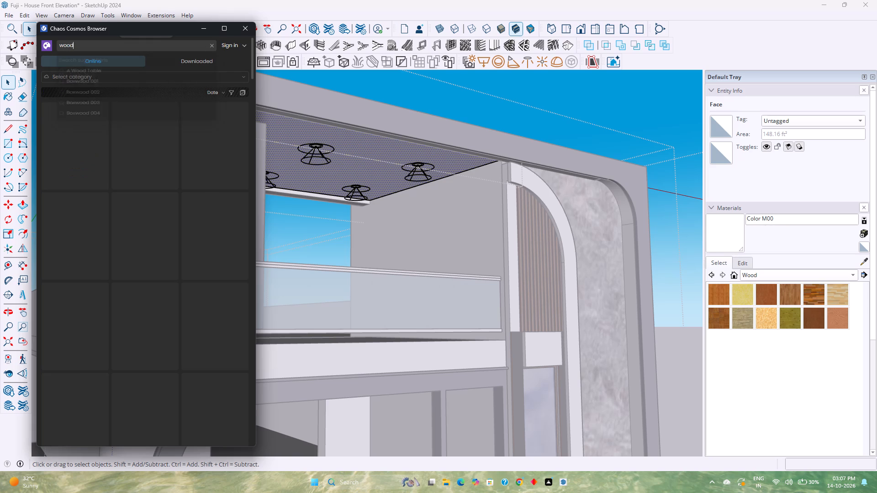
click(243, 62)
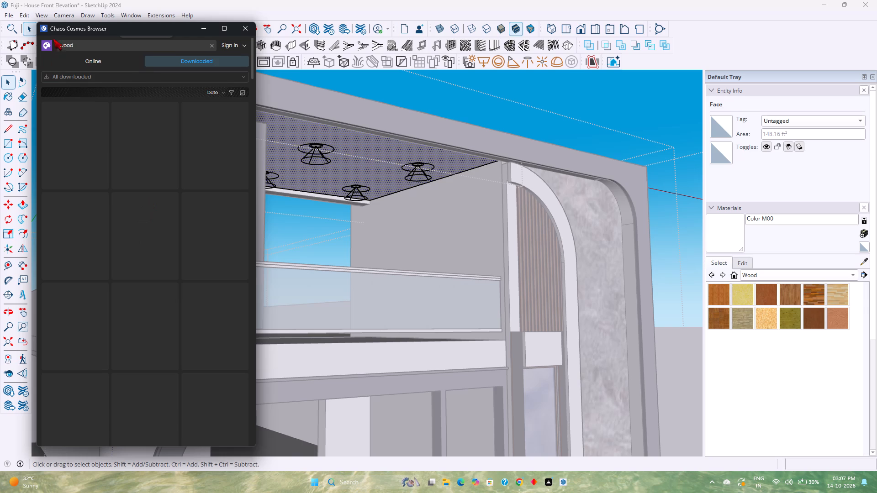
click(98, 64)
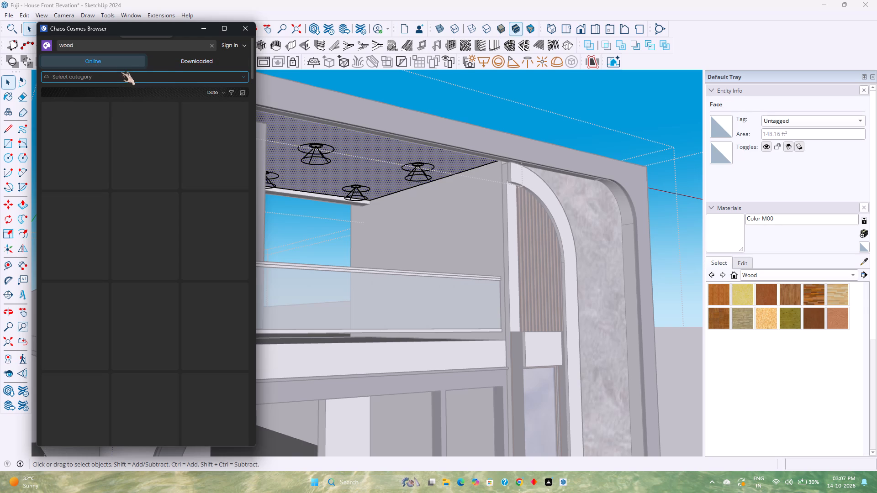
Filter the online Cosmos assets to the Wood category under Materials.
click(206, 74)
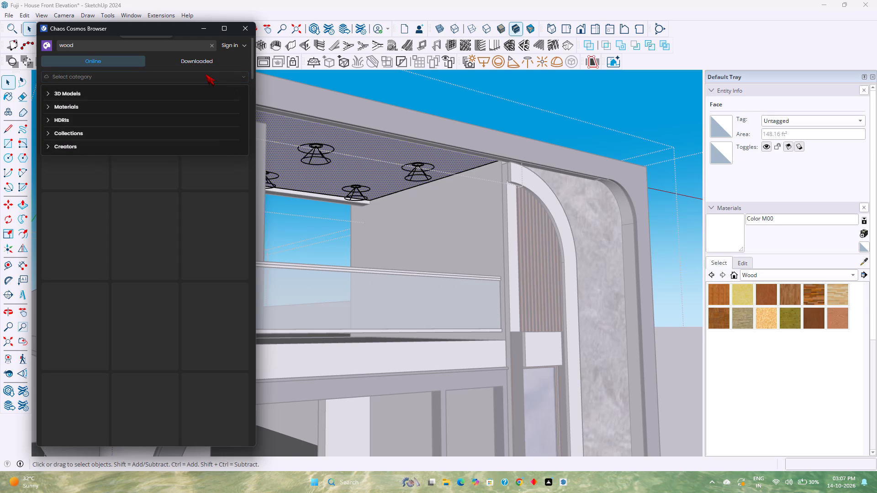
click(81, 107)
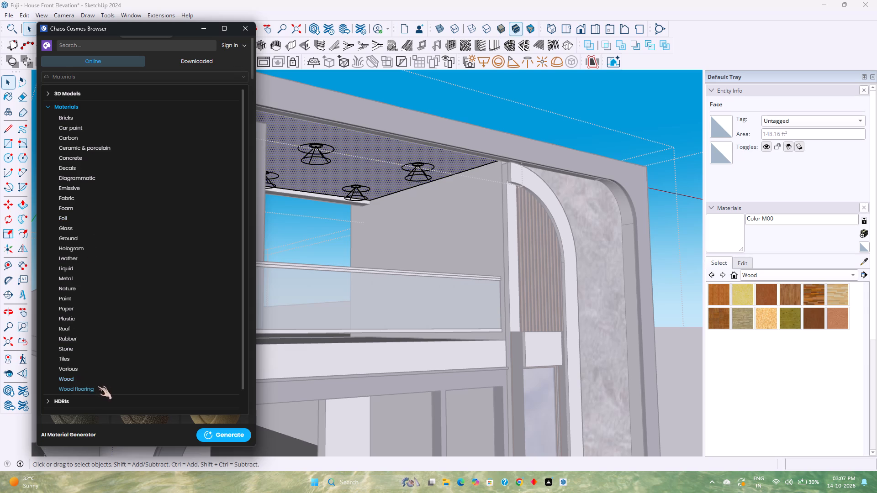
click(80, 380)
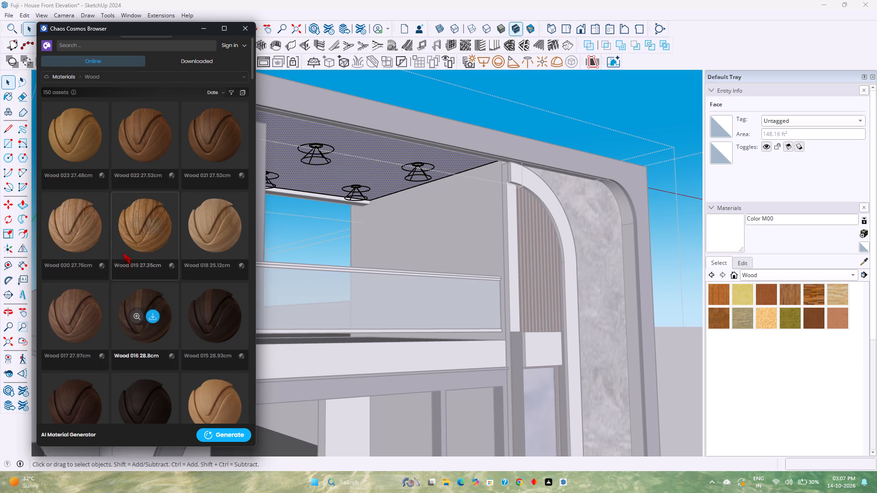
Look through the Cosmos Wood materials for one that suits the terrace ceiling.
scroll(120, 237, down, 8)
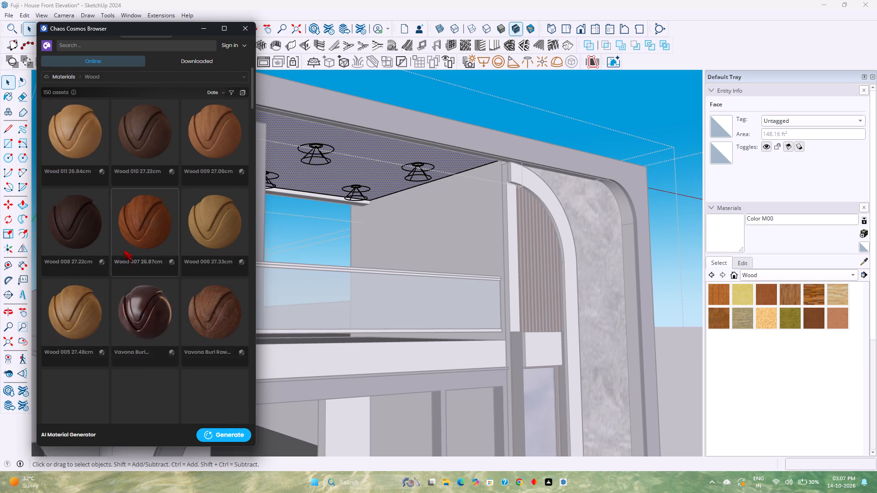
scroll(130, 288, down, 6)
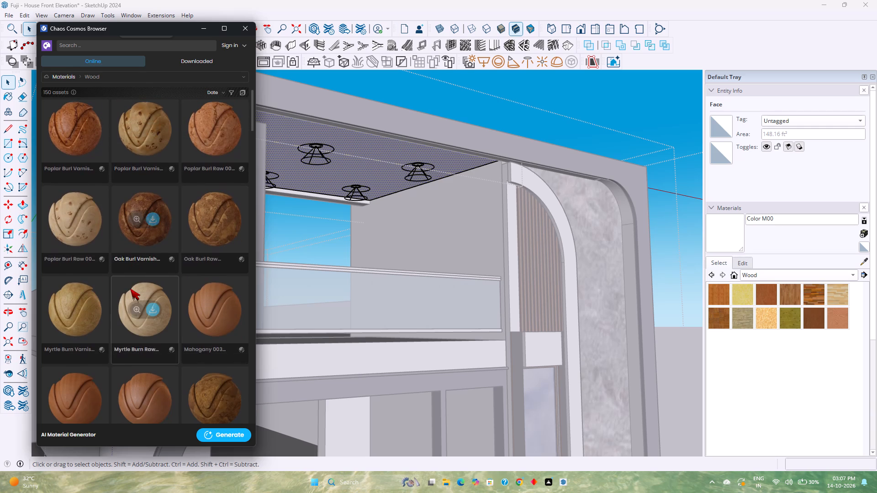
scroll(130, 288, down, 5)
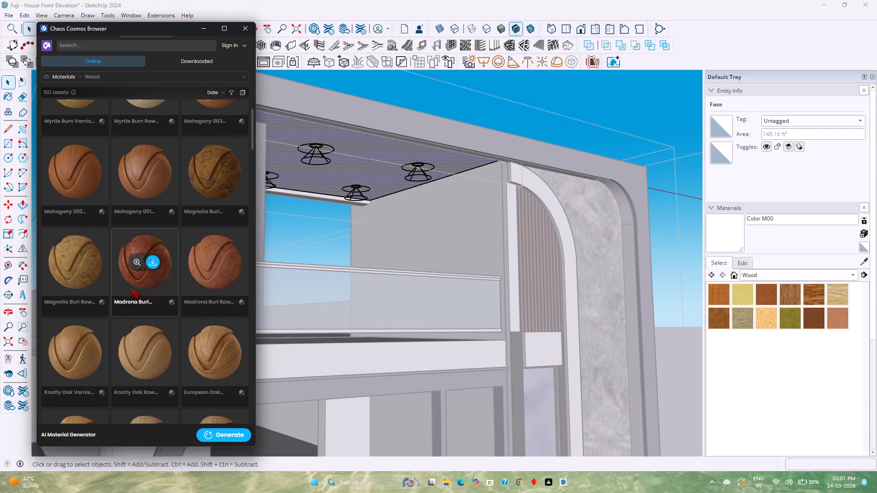
scroll(130, 288, down, 1)
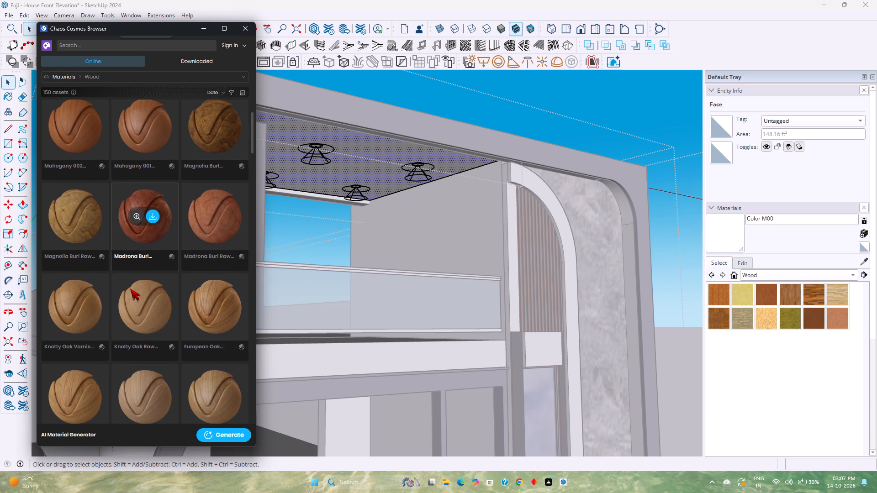
scroll(130, 288, down, 8)
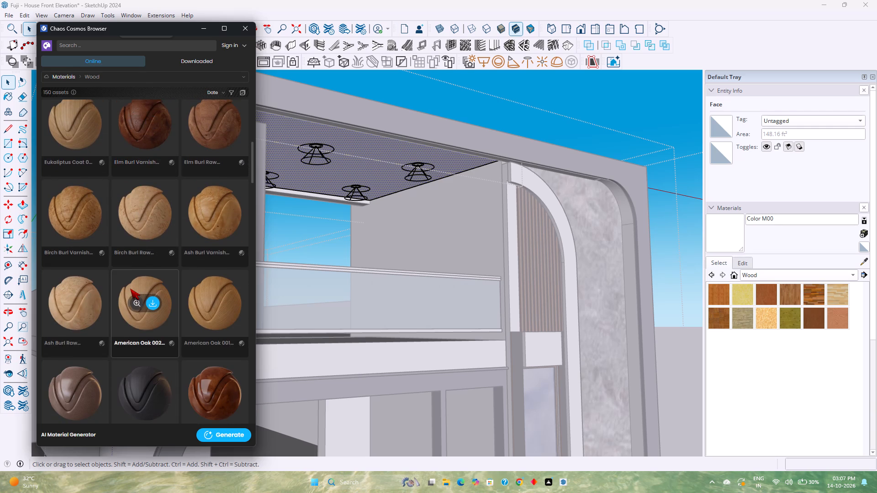
scroll(130, 288, down, 7)
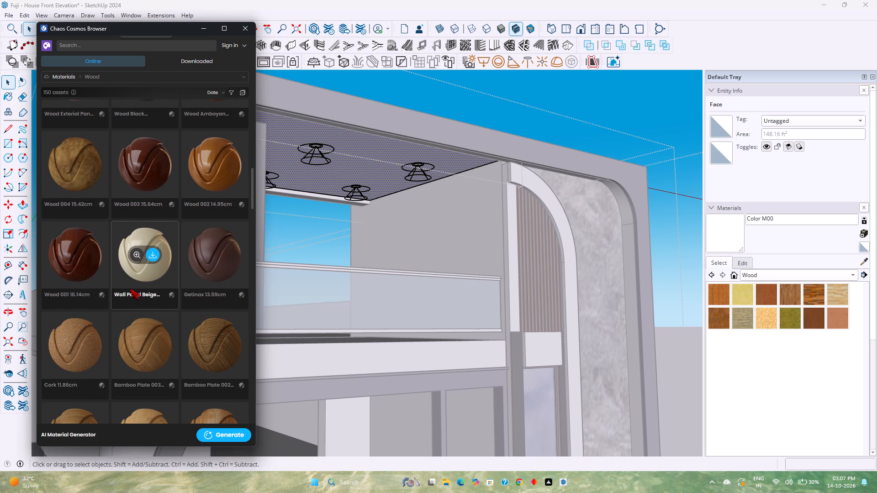
scroll(130, 288, down, 5)
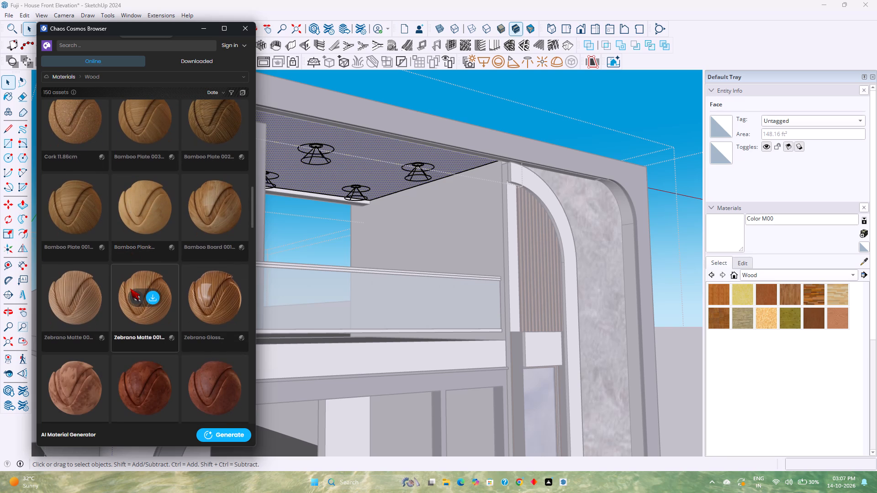
scroll(128, 284, down, 3)
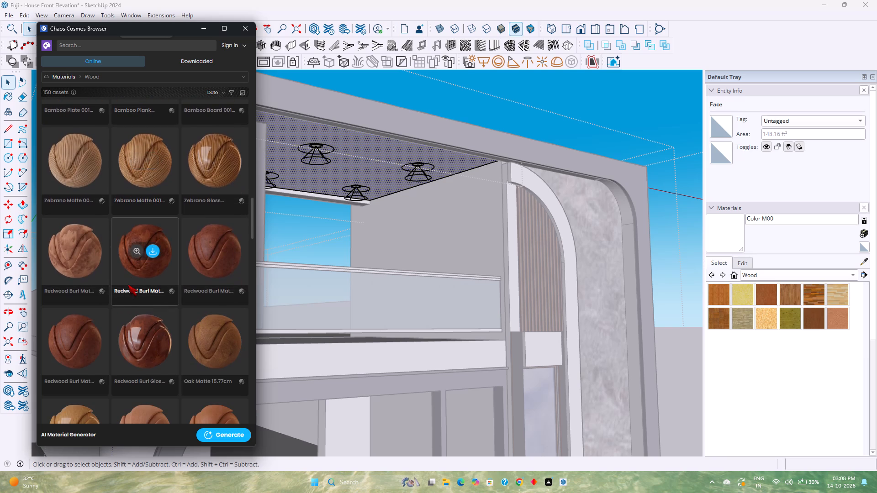
scroll(128, 284, down, 4)
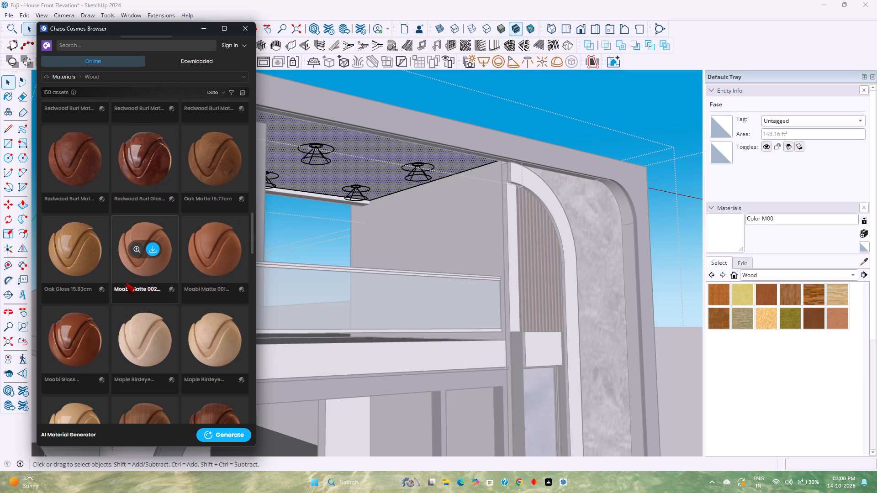
scroll(126, 282, down, 4)
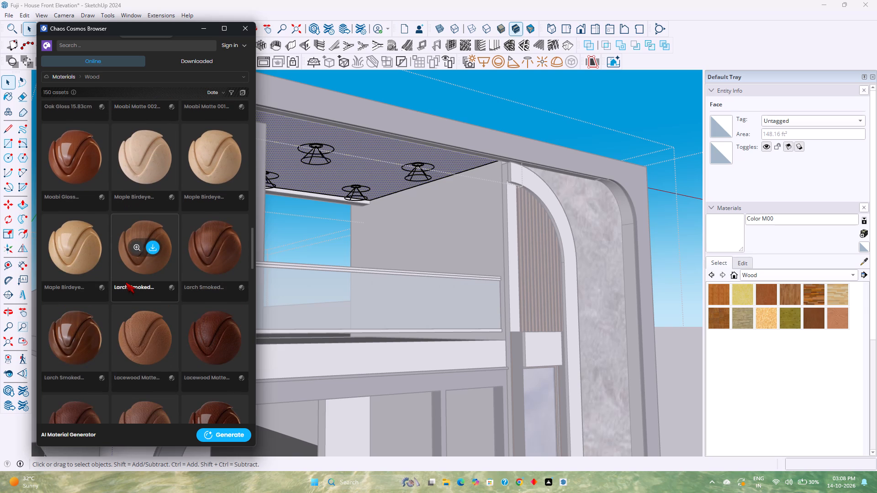
scroll(126, 282, down, 15)
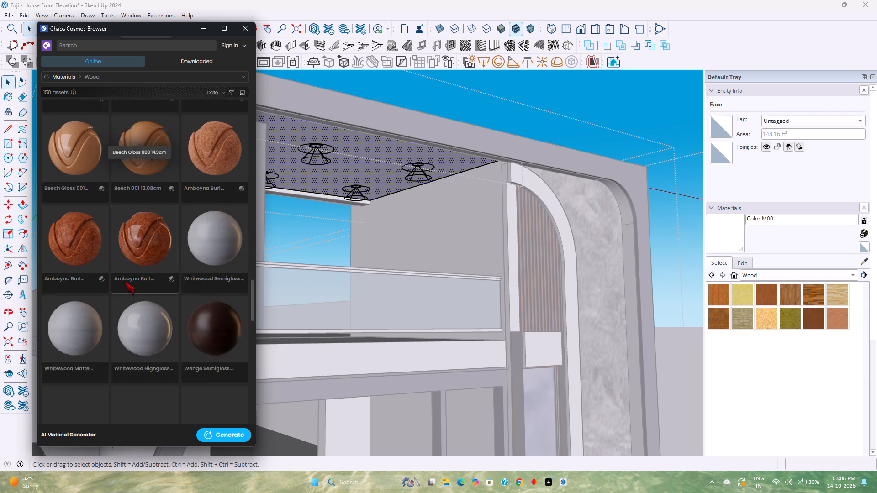
scroll(126, 282, down, 8)
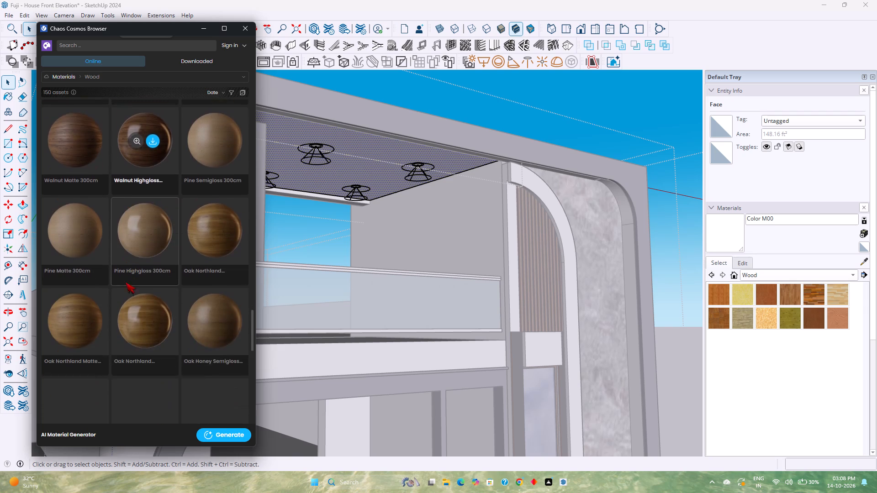
scroll(126, 282, down, 9)
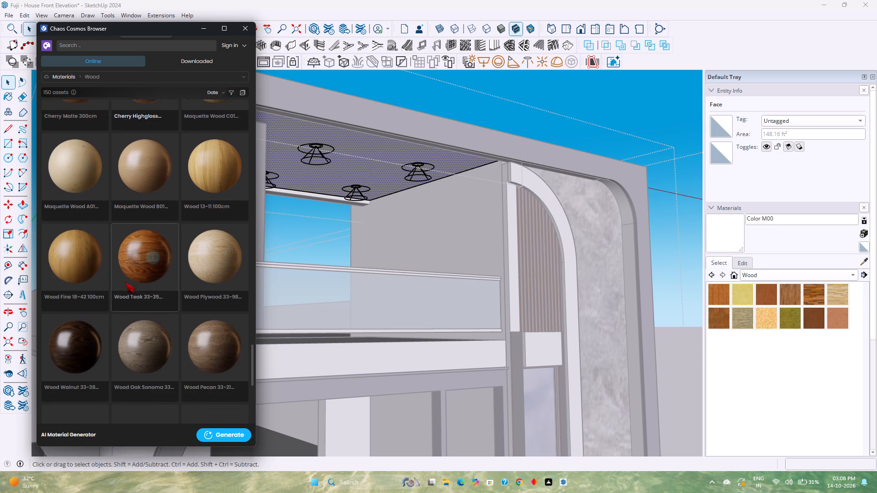
scroll(126, 282, down, 3)
scroll(124, 282, up, 2)
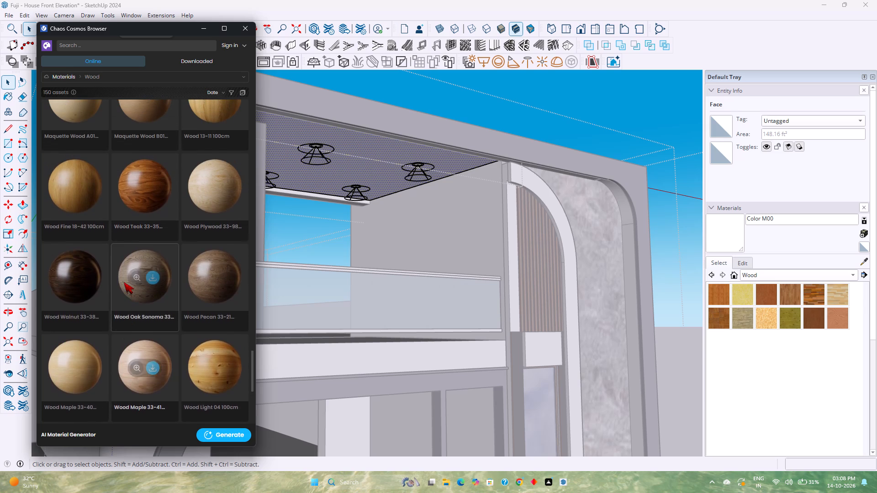
scroll(124, 282, up, 3)
scroll(124, 282, down, 1)
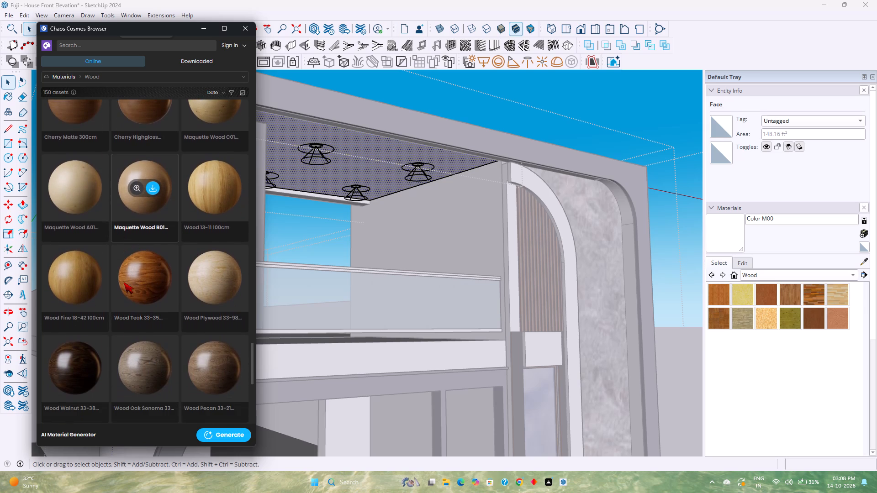
scroll(124, 282, down, 8)
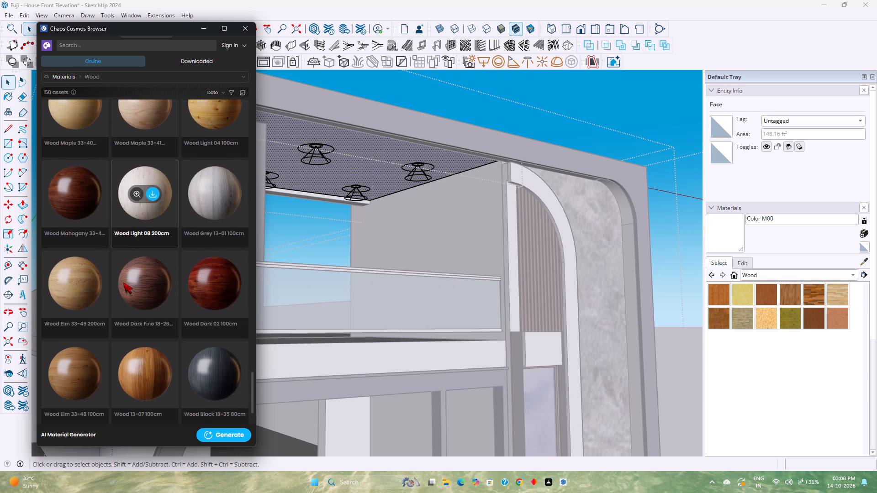
scroll(123, 282, down, 9)
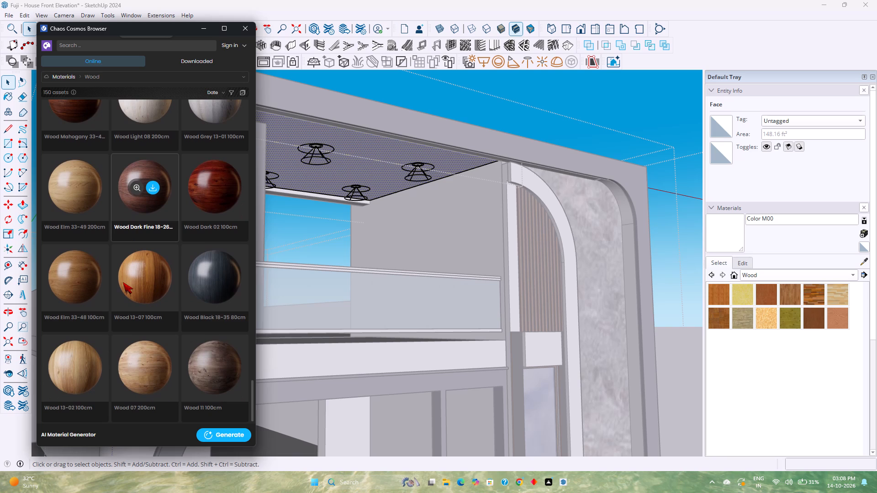
scroll(123, 282, down, 2)
Download the Wood Dark 02 100cm material from the Cosmos Wood category.
scroll(123, 282, up, 2)
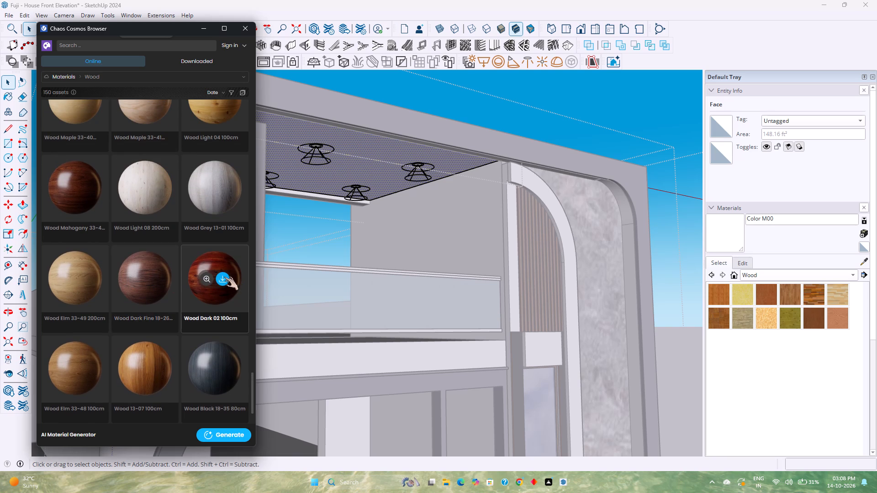
click(223, 276)
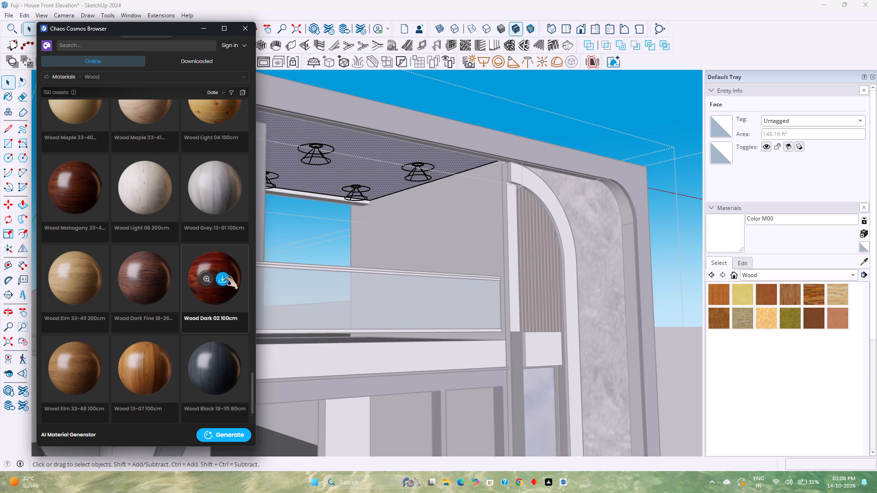
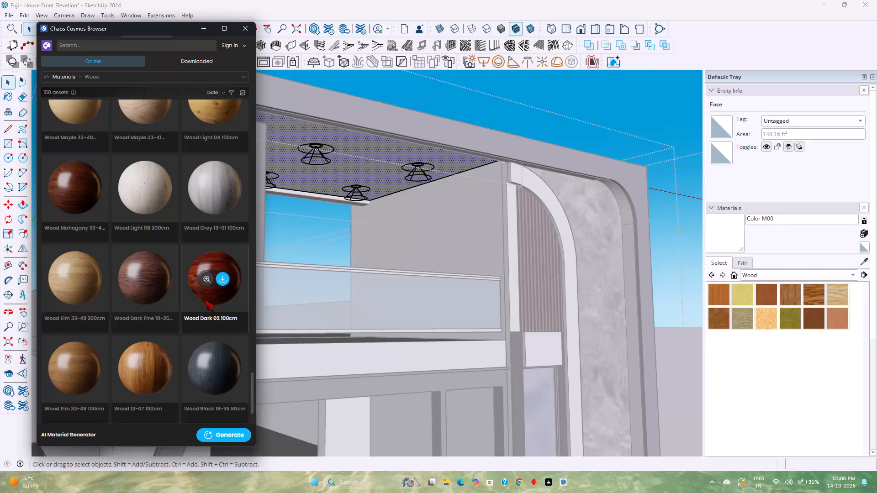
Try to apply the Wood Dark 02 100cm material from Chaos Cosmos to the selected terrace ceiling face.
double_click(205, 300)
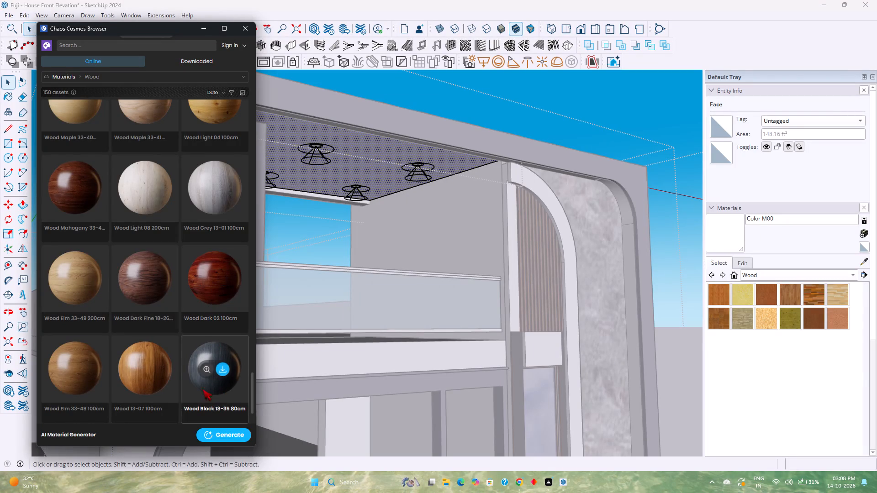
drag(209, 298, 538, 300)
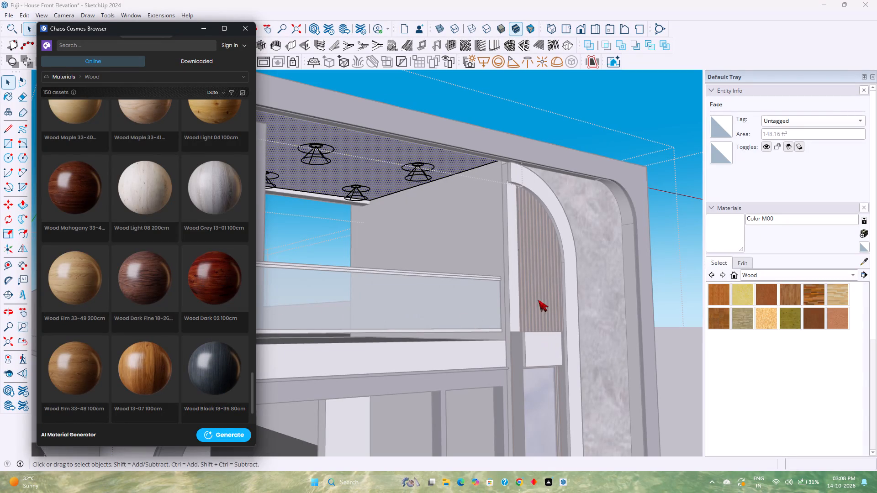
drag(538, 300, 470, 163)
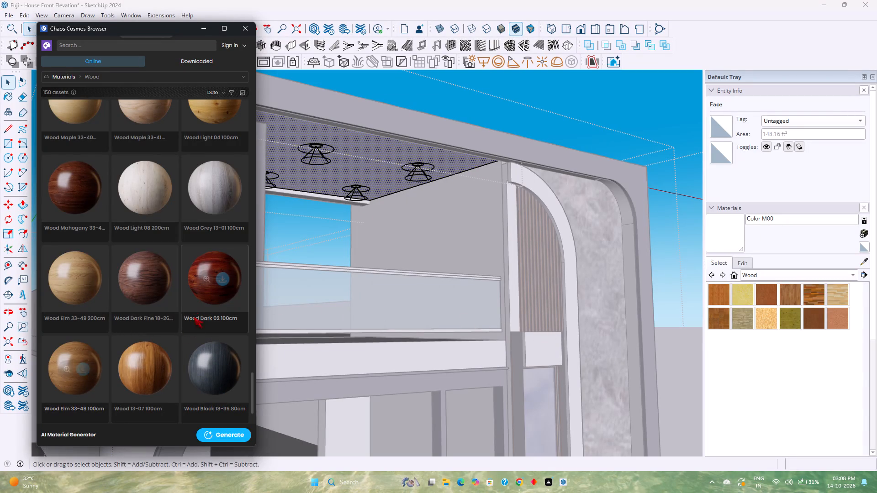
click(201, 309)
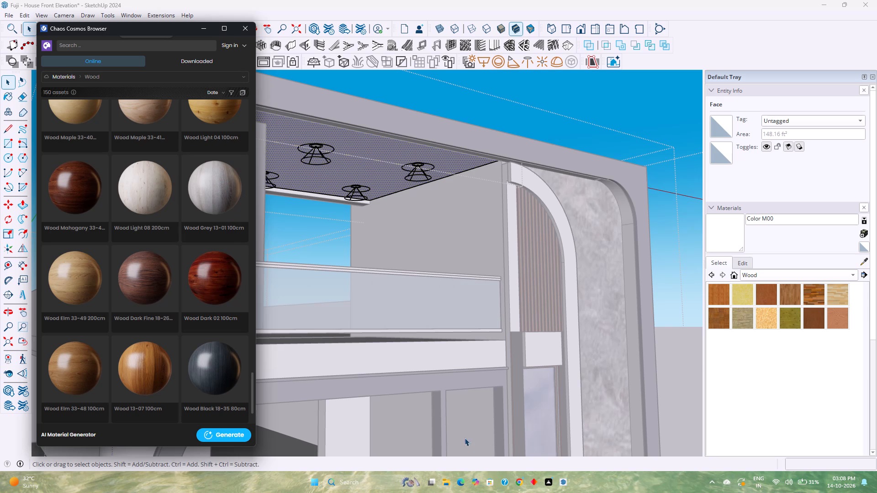
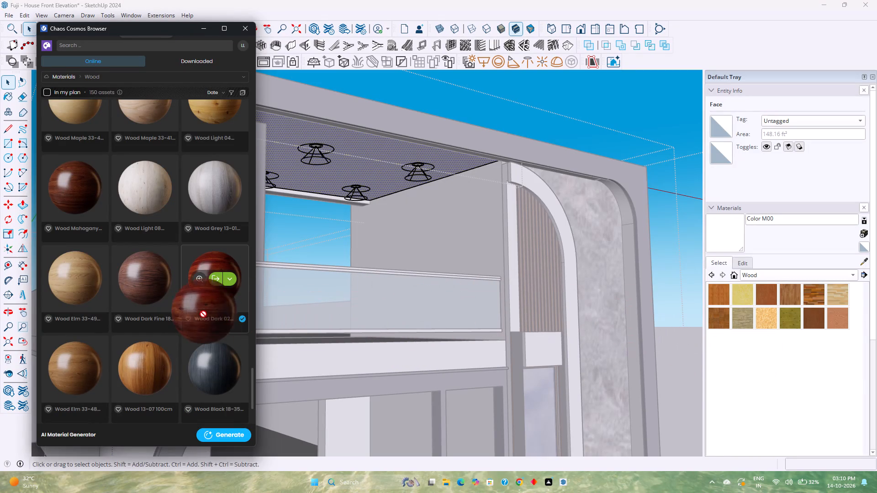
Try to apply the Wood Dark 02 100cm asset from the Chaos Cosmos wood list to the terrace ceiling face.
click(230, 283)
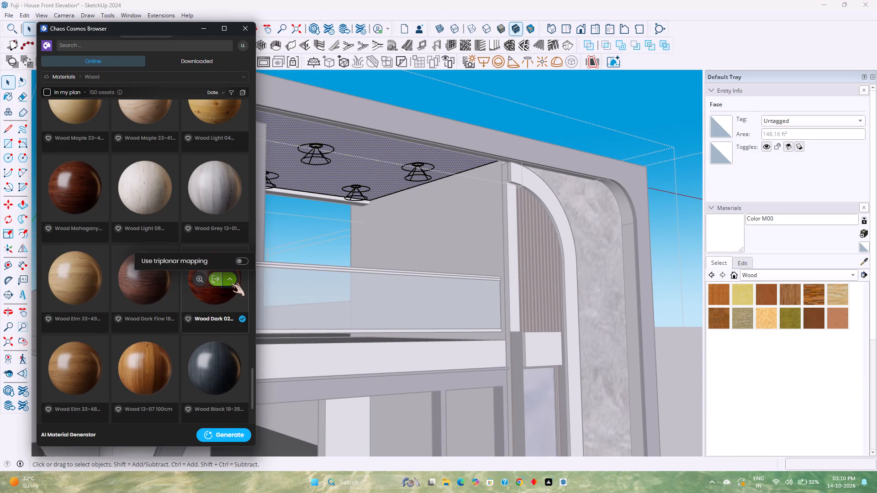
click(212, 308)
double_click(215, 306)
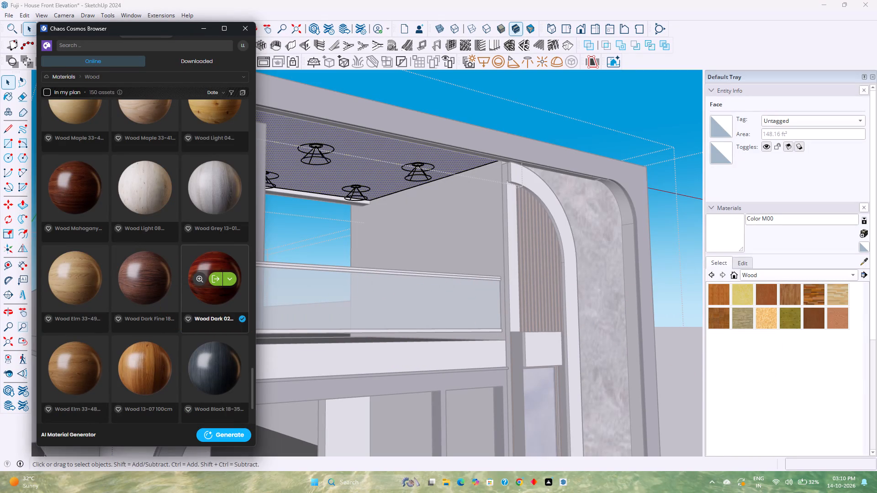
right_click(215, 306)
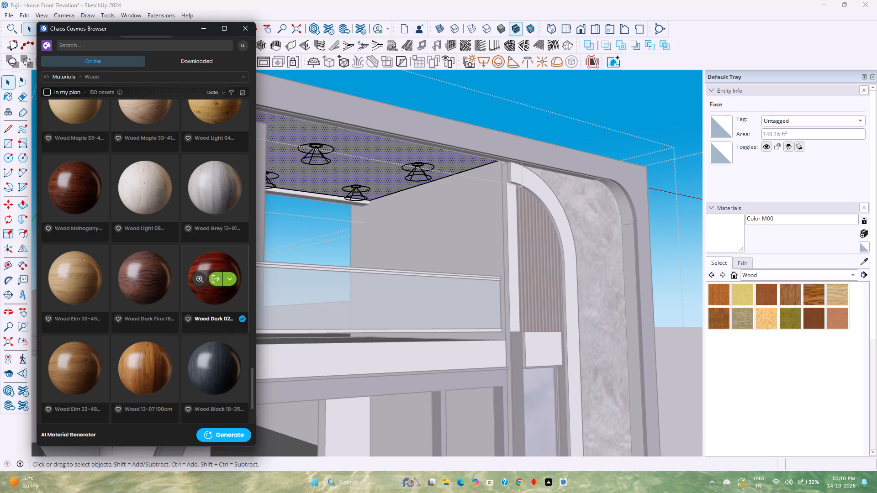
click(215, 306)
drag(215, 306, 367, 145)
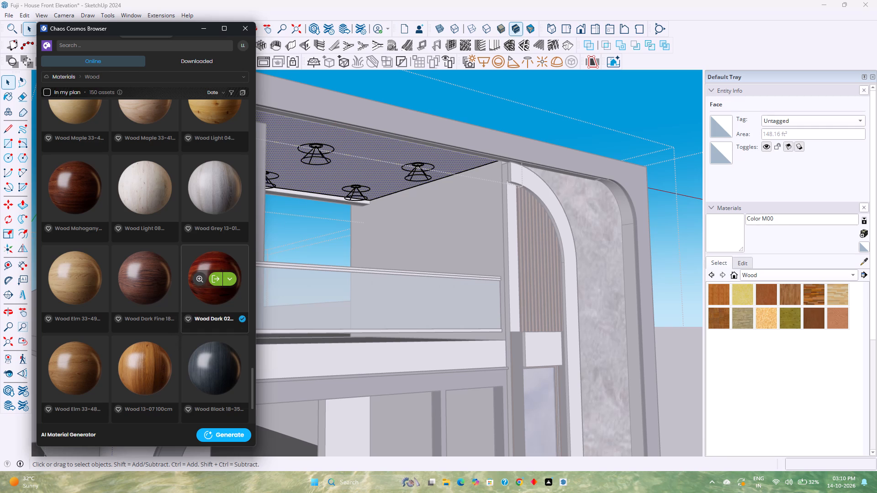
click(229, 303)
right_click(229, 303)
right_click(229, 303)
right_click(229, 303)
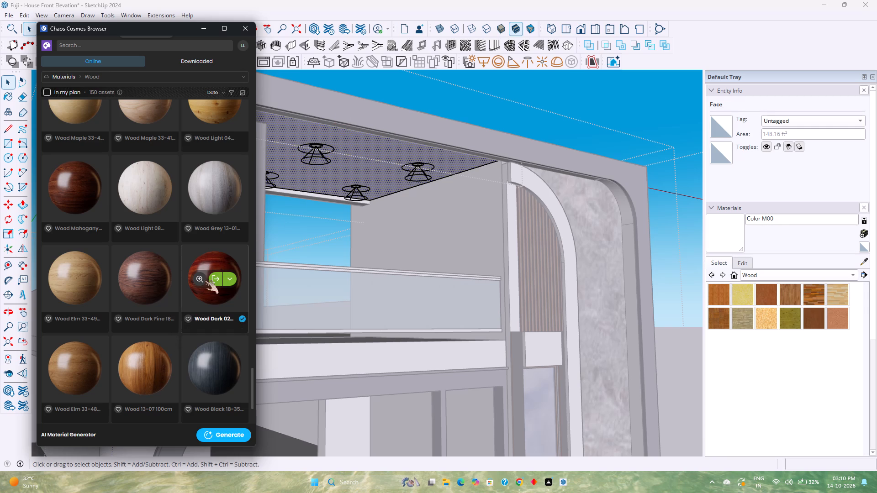
Import Wood Dark 02 100cm from its Chaos Cosmos detail page and check the model's Wood material collection for it.
click(201, 277)
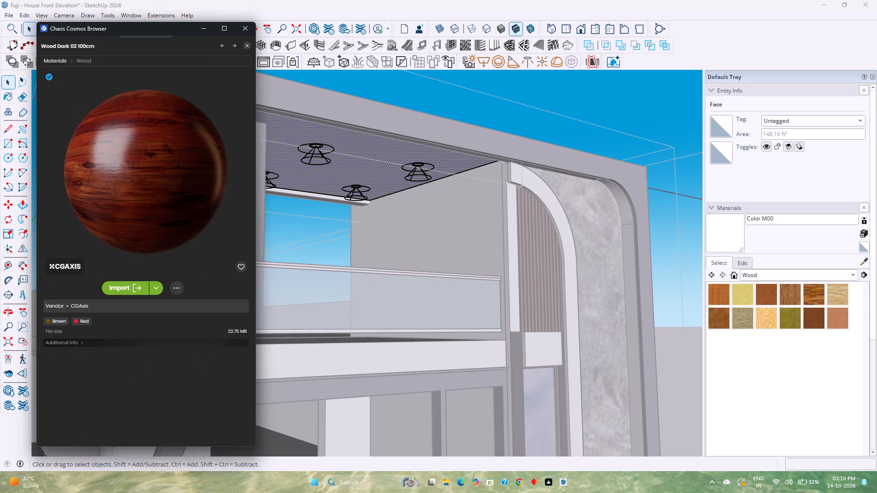
click(130, 289)
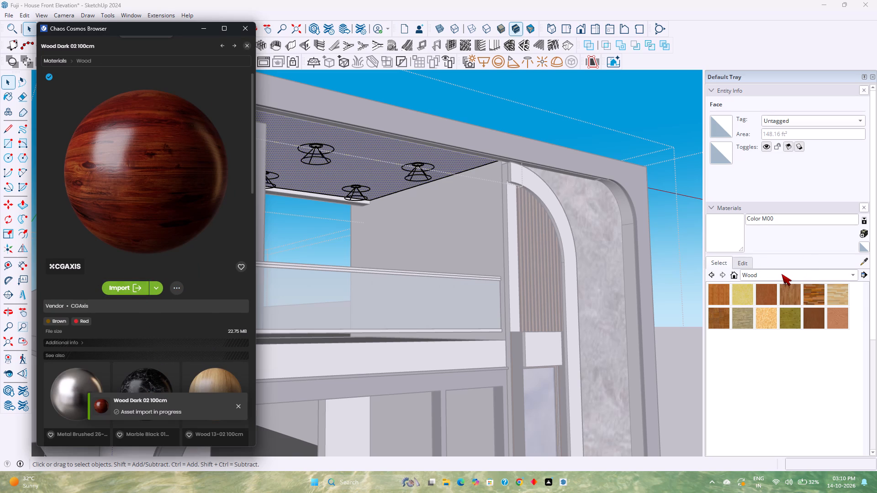
click(769, 277)
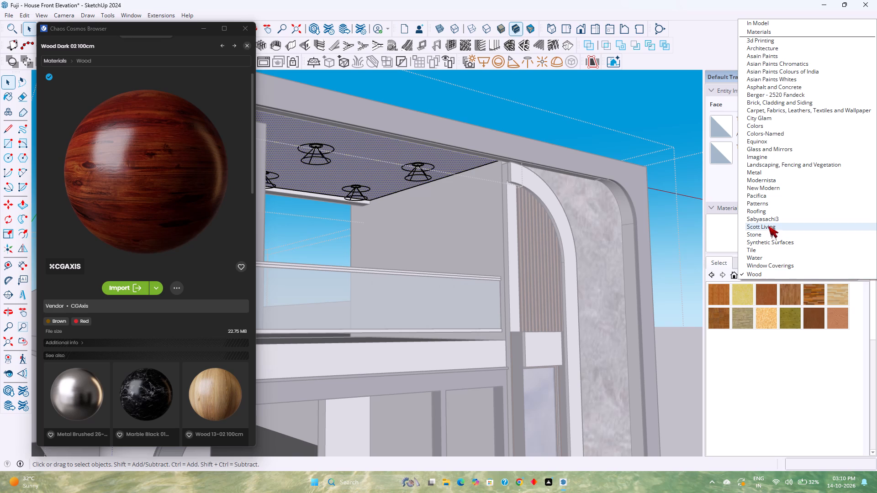
scroll(768, 225, down, 5)
click(756, 34)
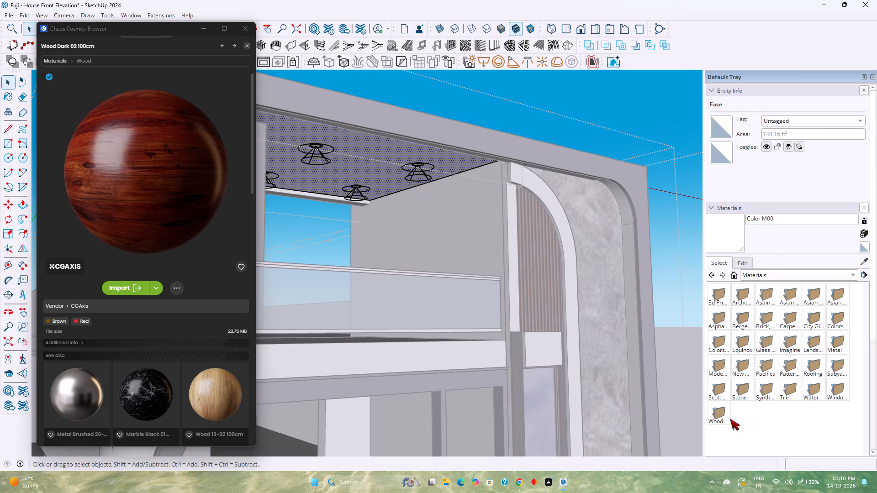
double_click(719, 413)
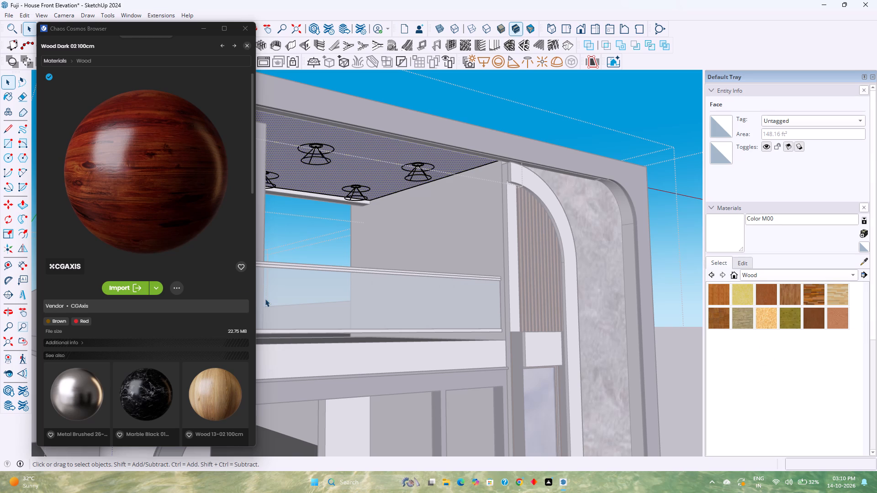
Enable triplanar mapping for Wood Dark 02 100cm and import the material again.
click(153, 287)
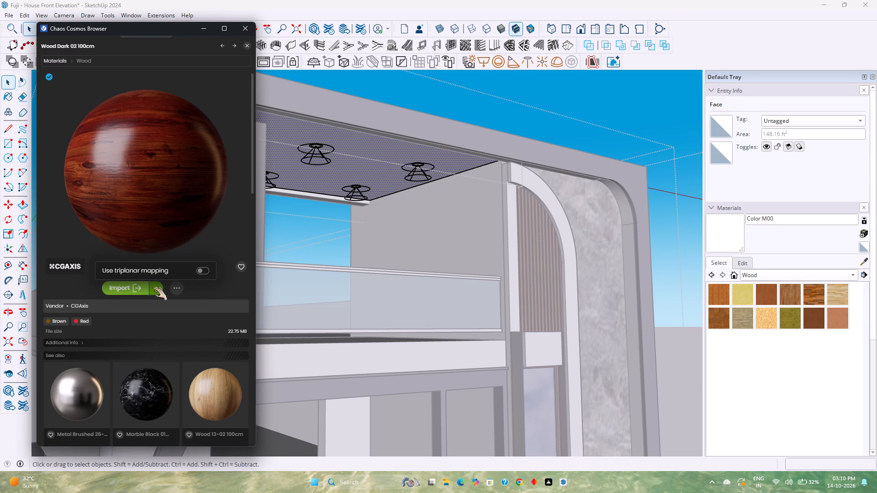
click(204, 270)
drag(179, 198, 387, 160)
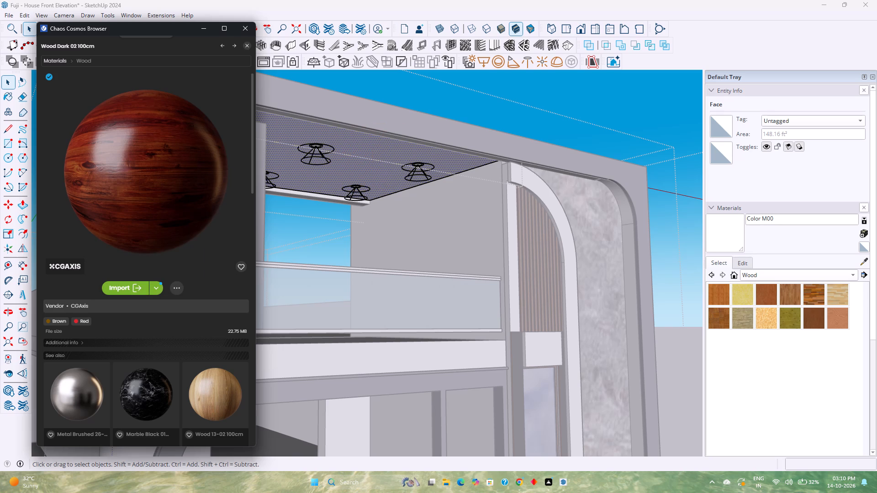
click(119, 287)
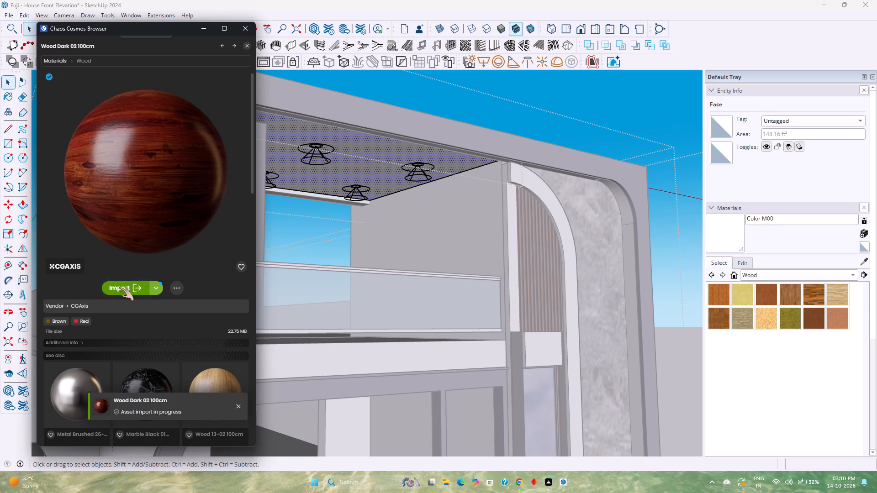
click(145, 417)
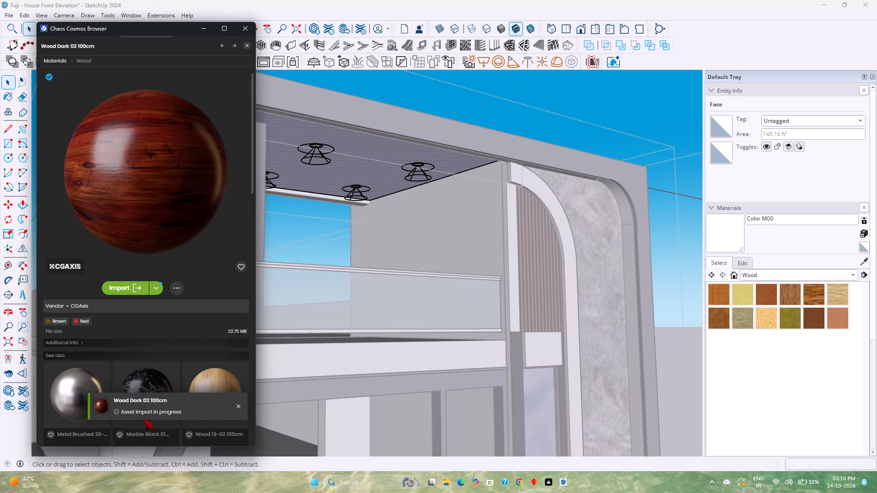
click(235, 404)
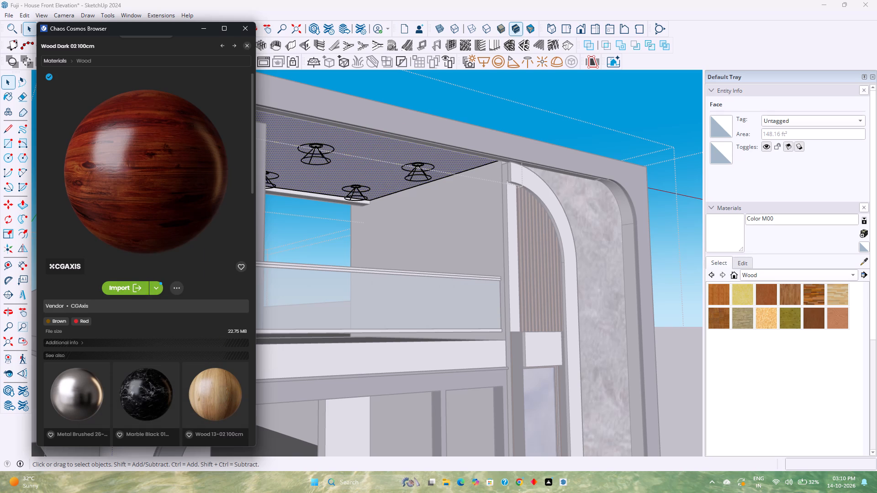
Import Wood Dark 02 100cm again from the downloaded wood assets in Chaos Cosmos.
click(251, 46)
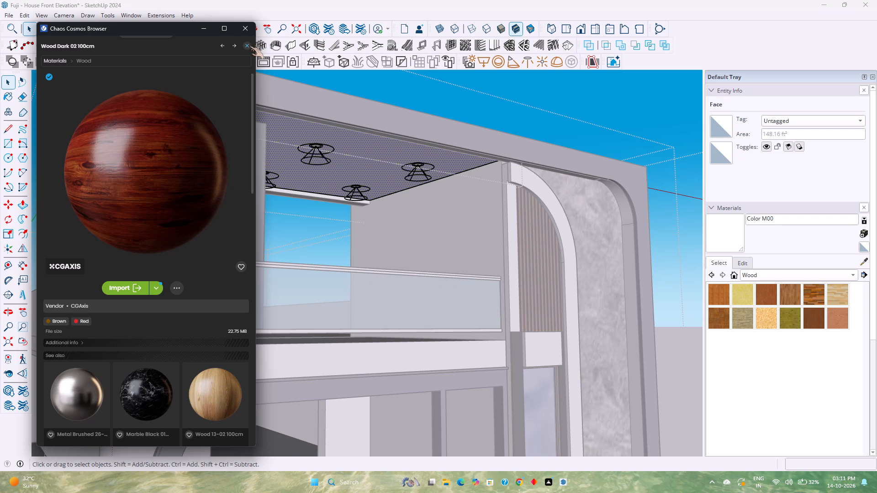
click(248, 45)
click(188, 63)
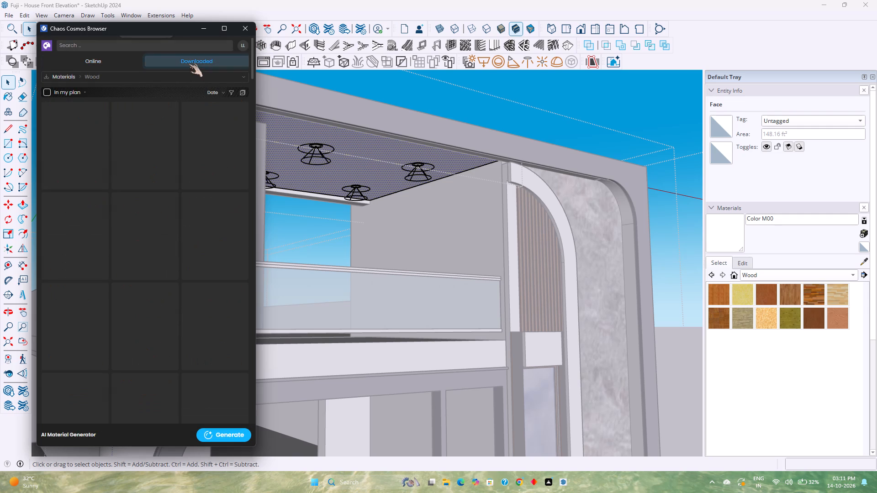
click(80, 129)
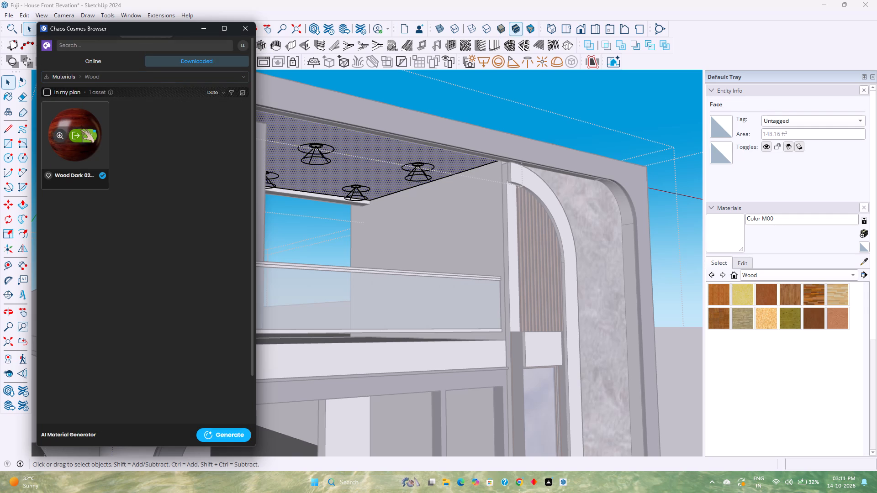
click(76, 135)
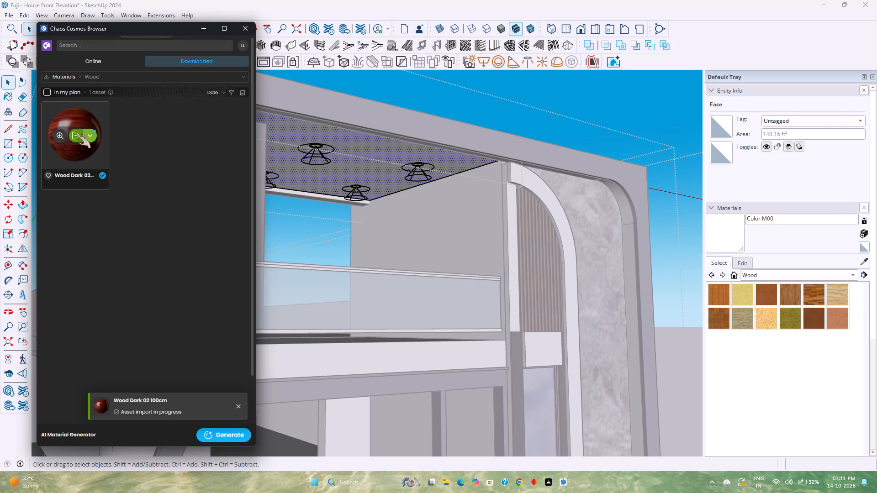
Turn off triplanar mapping for the downloaded Wood Dark 02 100cm and try to place the material on the model.
click(90, 133)
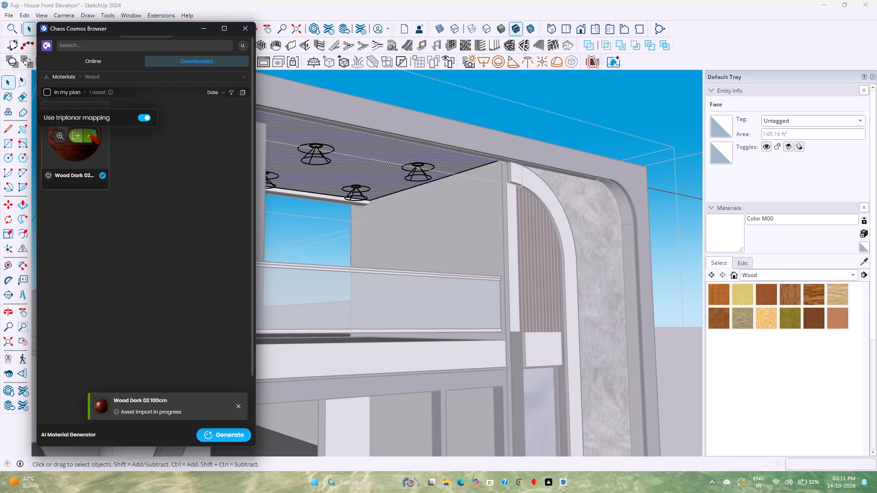
click(143, 117)
click(152, 152)
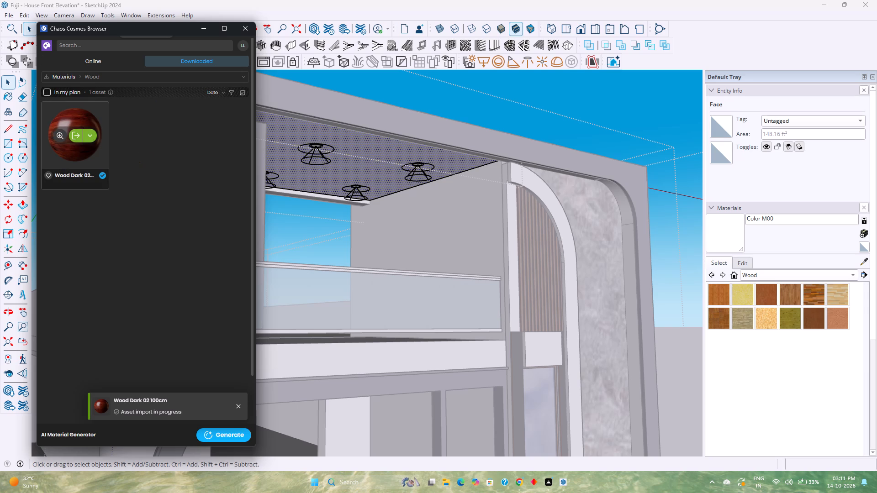
right_click(79, 156)
right_click(79, 156)
double_click(84, 166)
drag(84, 166, 245, 332)
Look through the Window Coverings, Architecture, 3d Printing and Wood material collections for the imported dark wood material.
click(769, 274)
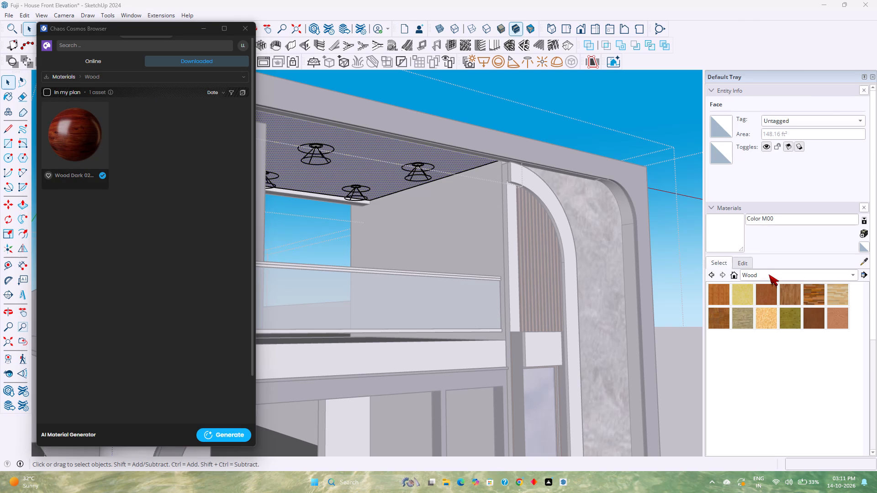
click(789, 266)
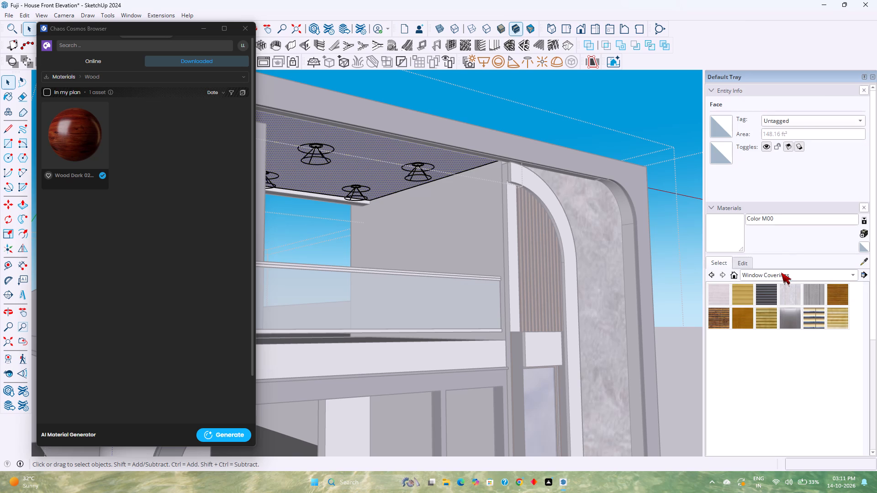
click(781, 273)
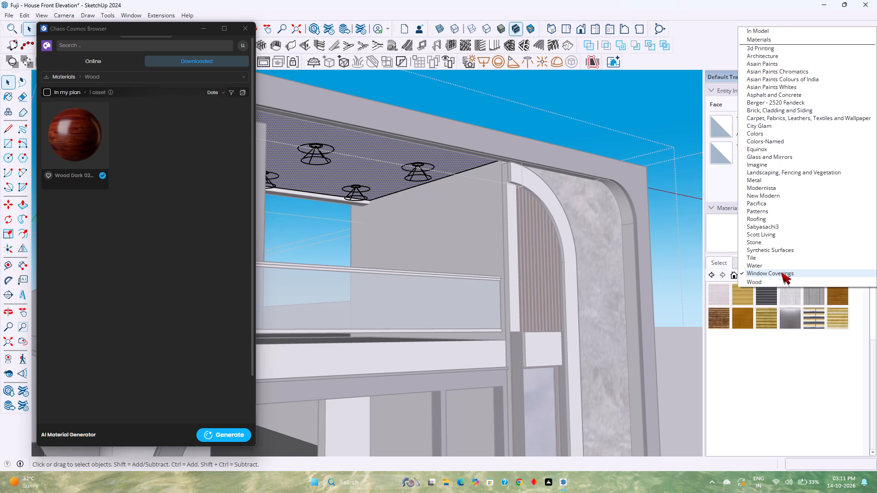
click(746, 56)
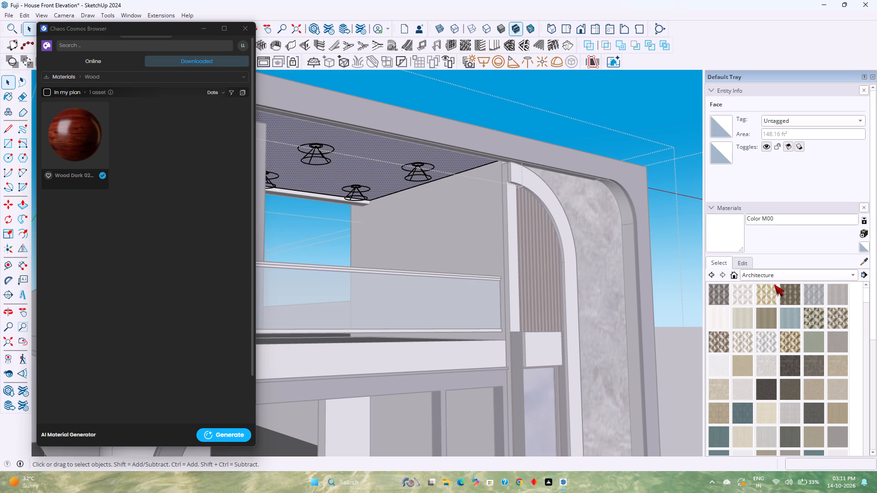
scroll(778, 384, down, 9)
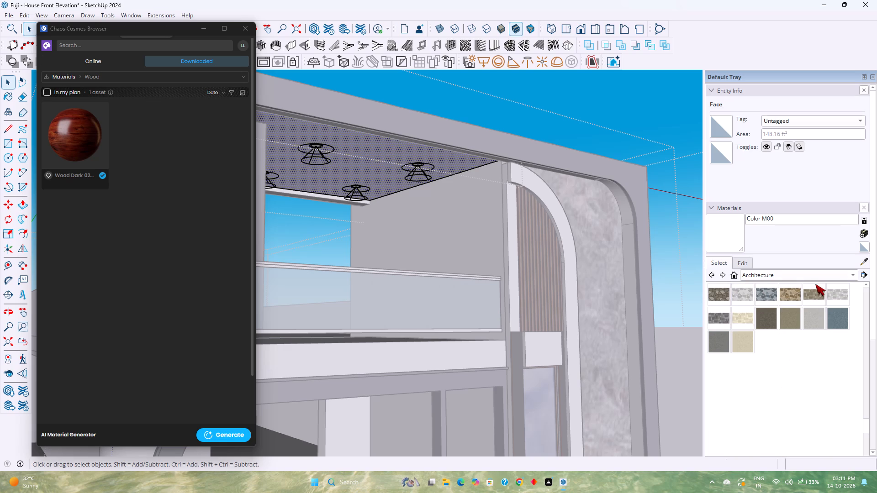
click(806, 278)
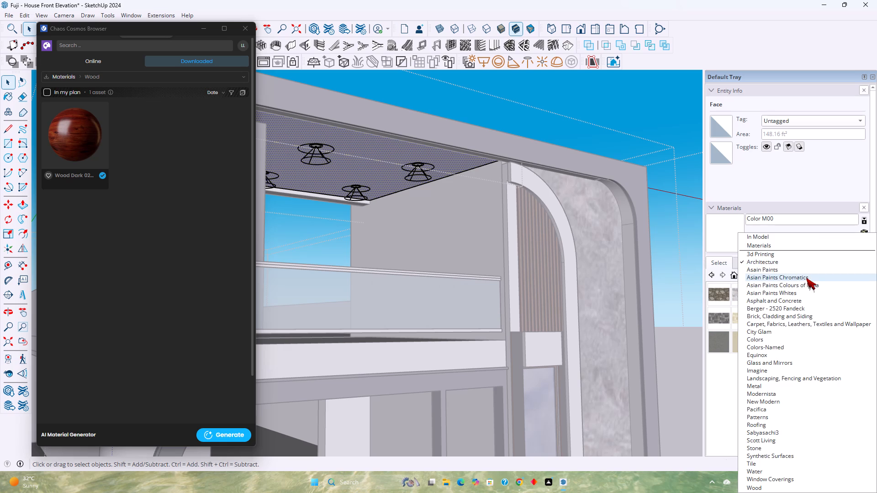
click(789, 254)
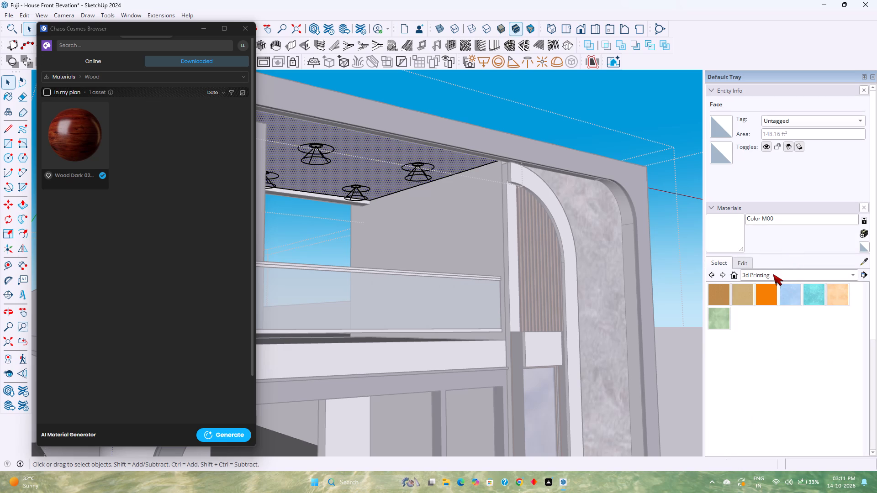
click(773, 274)
scroll(781, 437, down, 2)
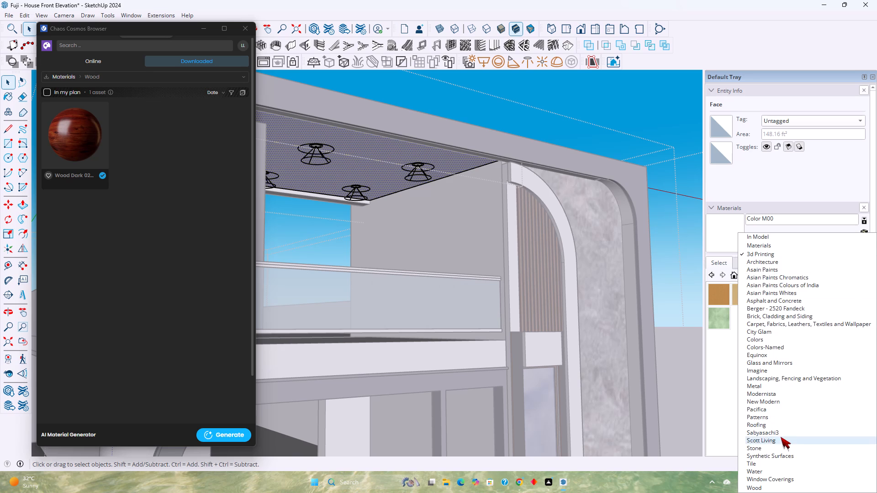
scroll(781, 437, down, 2)
click(762, 487)
click(762, 384)
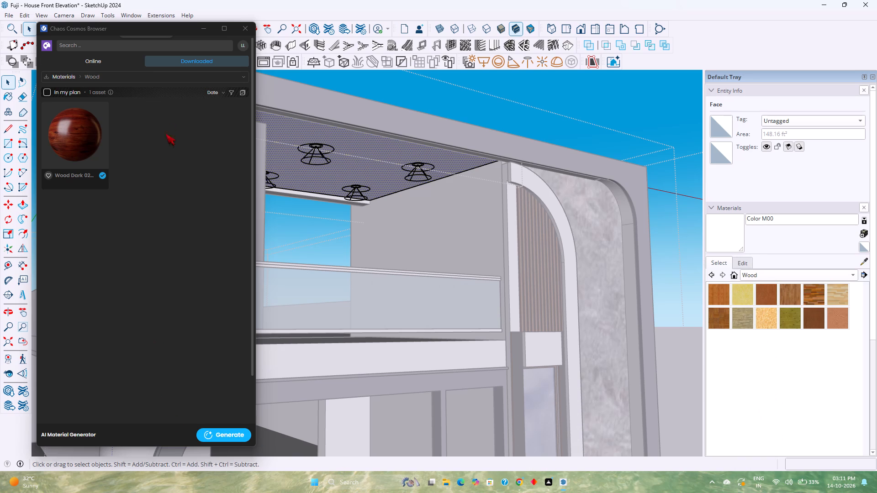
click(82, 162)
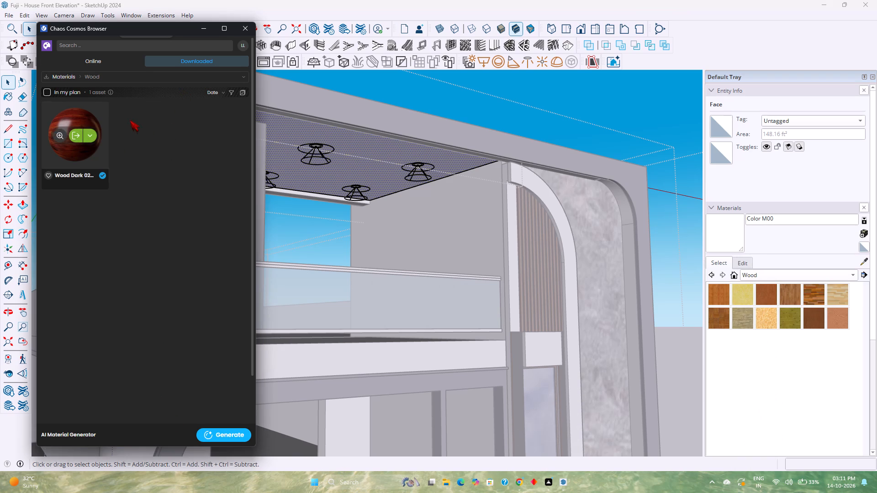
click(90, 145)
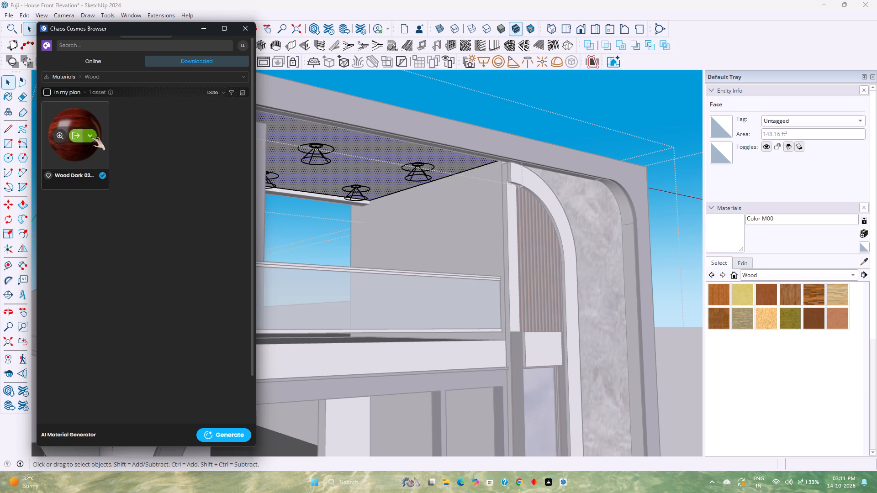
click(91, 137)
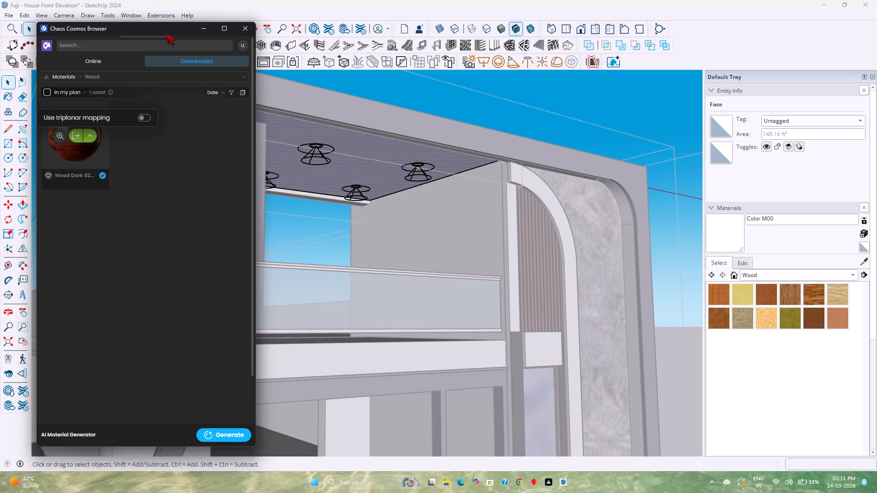
Apply Wood Dark 02 100cm#3 from the V-Ray material list to the selected terrace ceiling face and minimise the editor and Cosmos windows.
drag(165, 33, 153, 79)
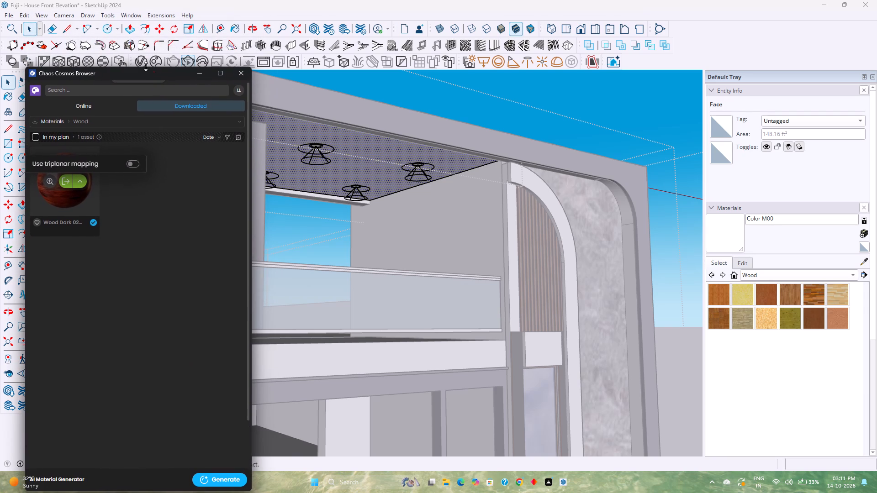
click(145, 64)
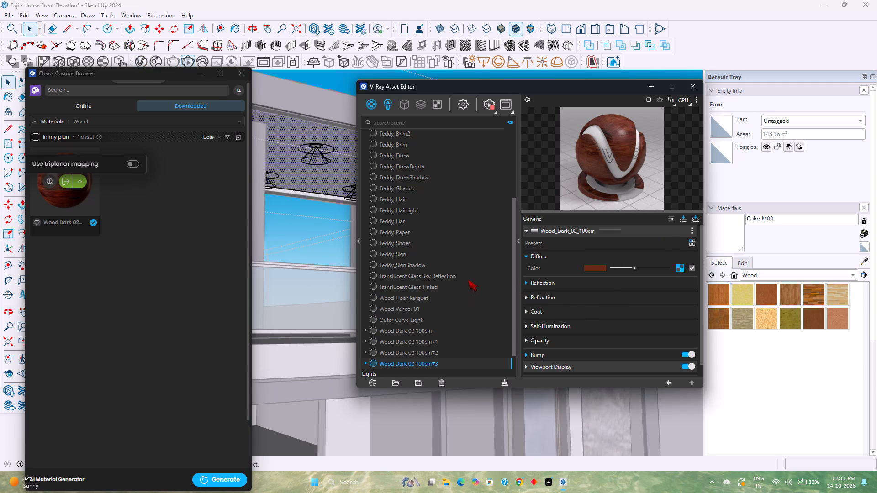
right_click(424, 362)
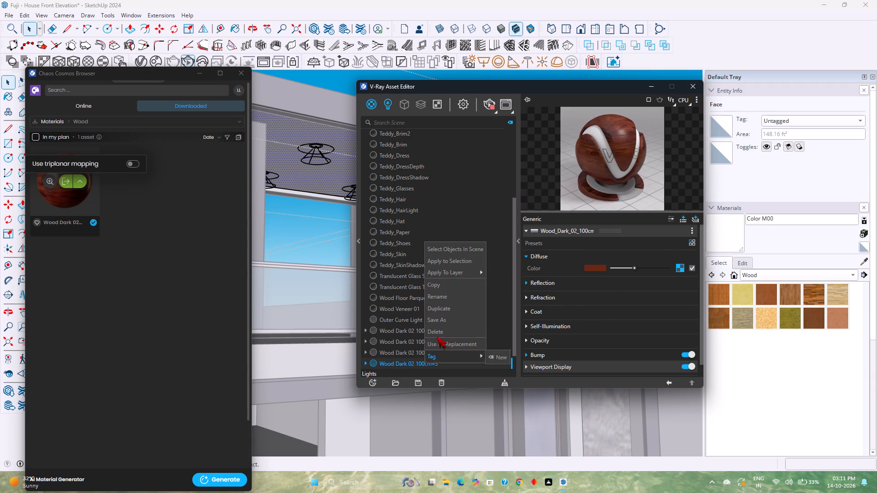
click(464, 261)
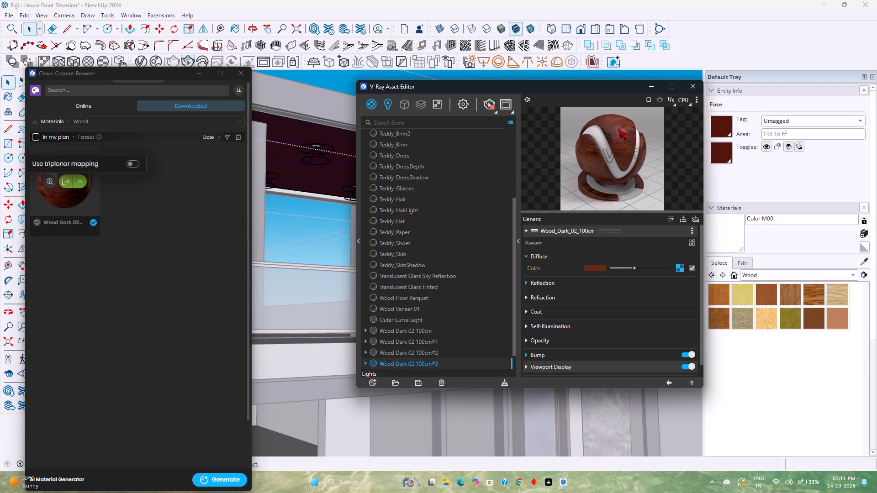
click(652, 90)
click(201, 73)
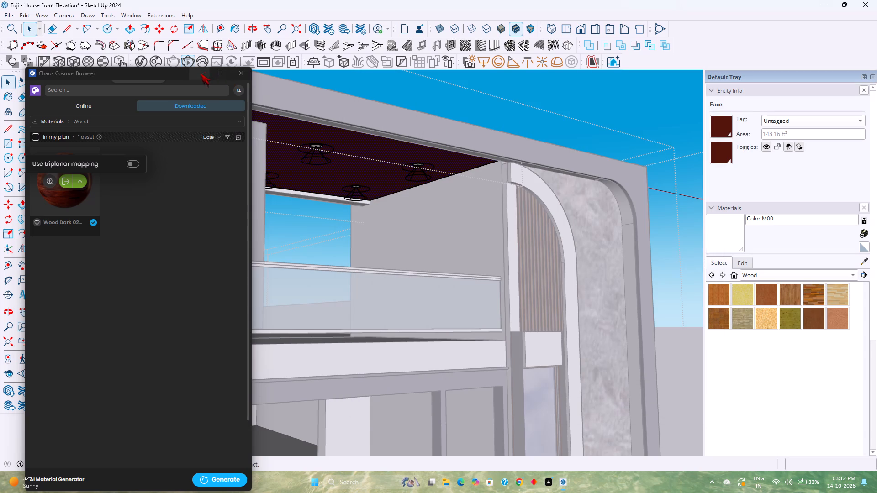
Render a close-up of the terrace ceiling from below to check its wood finish, and close the frame buffer.
scroll(313, 161, up, 3)
middle_drag(315, 164, 348, 119)
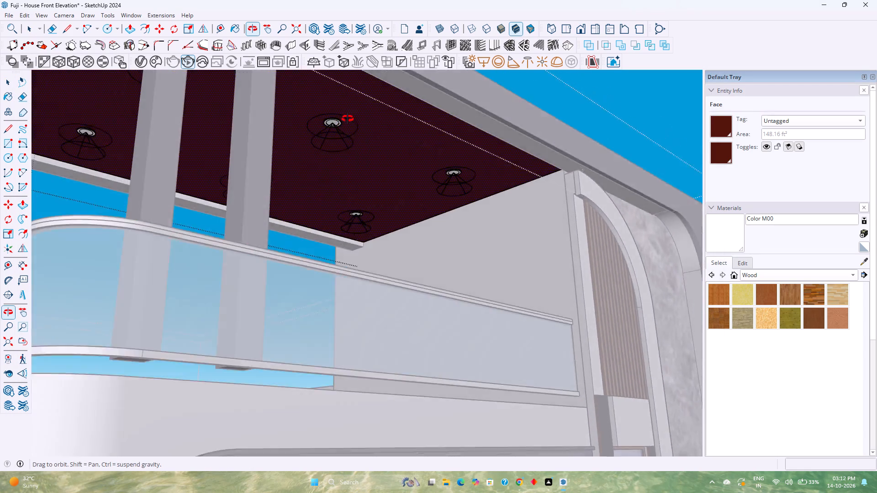
middle_drag(348, 119, 384, 88)
scroll(430, 139, up, 11)
middle_click(476, 167)
middle_drag(465, 162, 457, 160)
middle_click(453, 160)
middle_drag(449, 159, 415, 153)
middle_drag(408, 152, 402, 151)
middle_click(343, 146)
scroll(343, 146, down, 8)
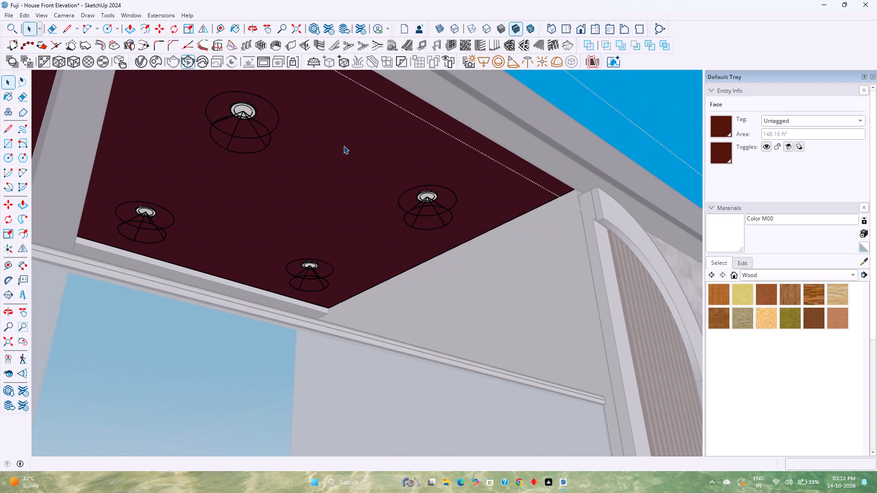
key(Escape)
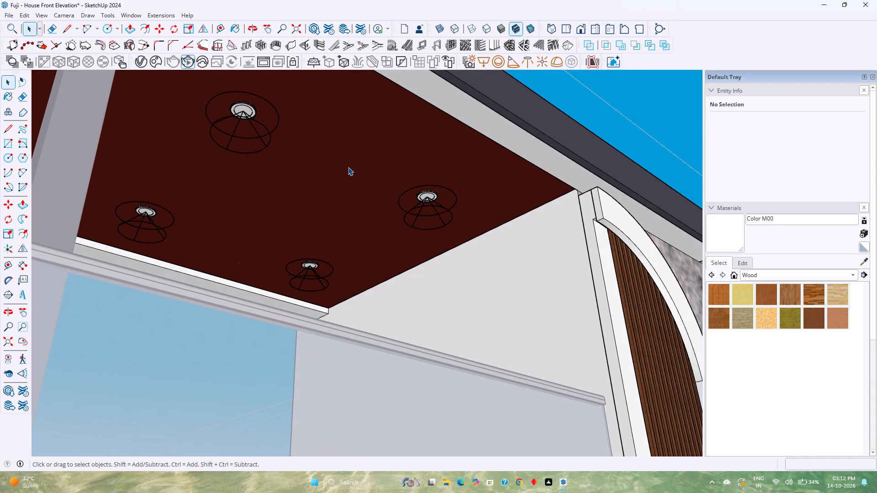
scroll(346, 153, up, 5)
scroll(346, 153, down, 4)
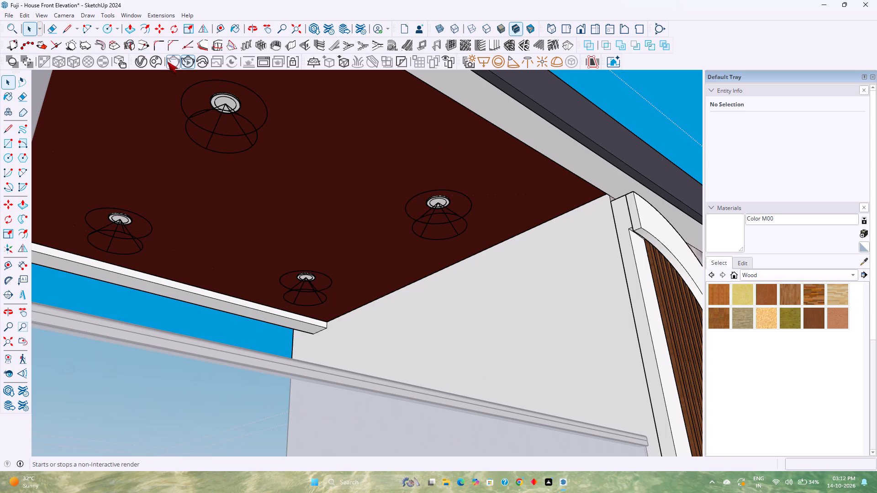
click(184, 61)
click(187, 65)
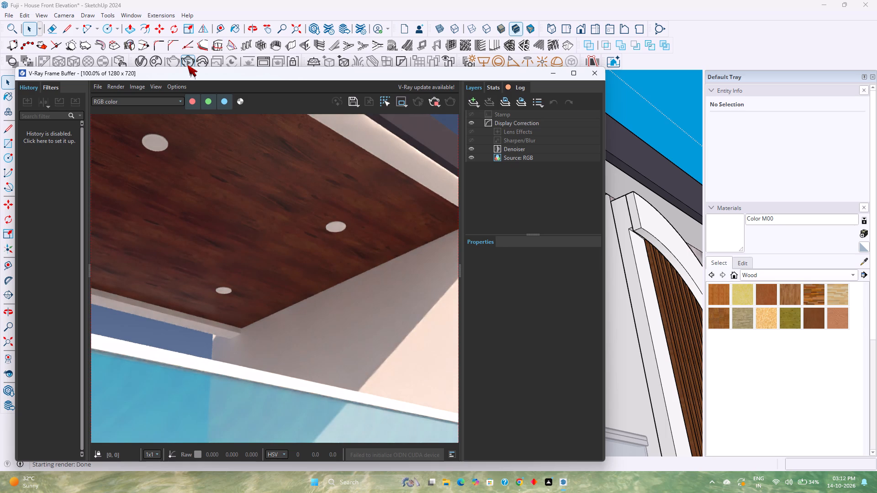
click(593, 72)
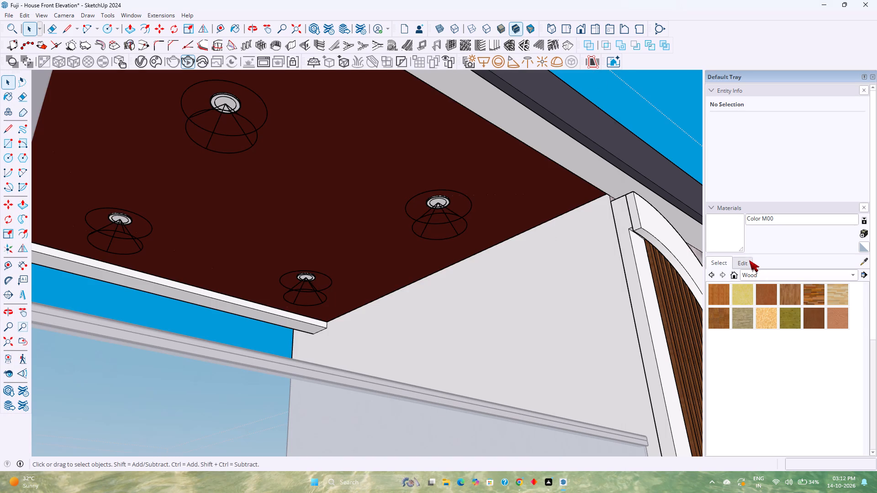
Inspect the material editing settings with the terrace ceiling face selected inside its group, return to the material library and leave the group.
click(749, 260)
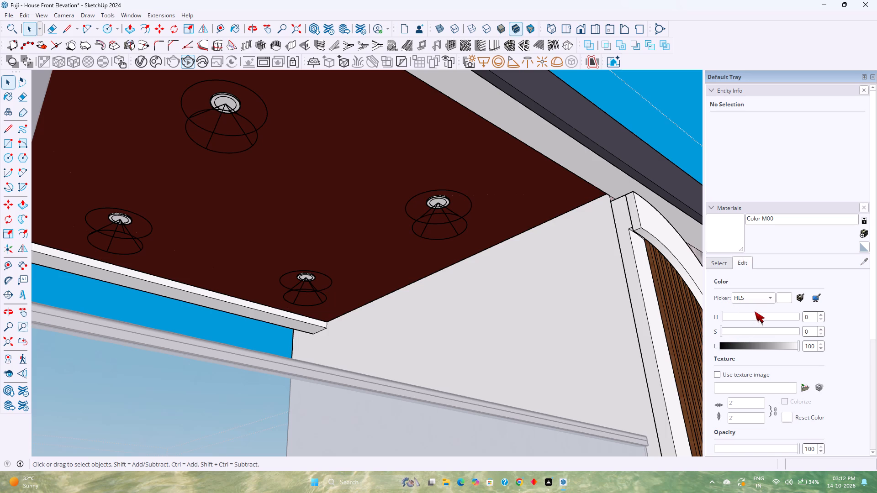
click(493, 242)
double_click(500, 213)
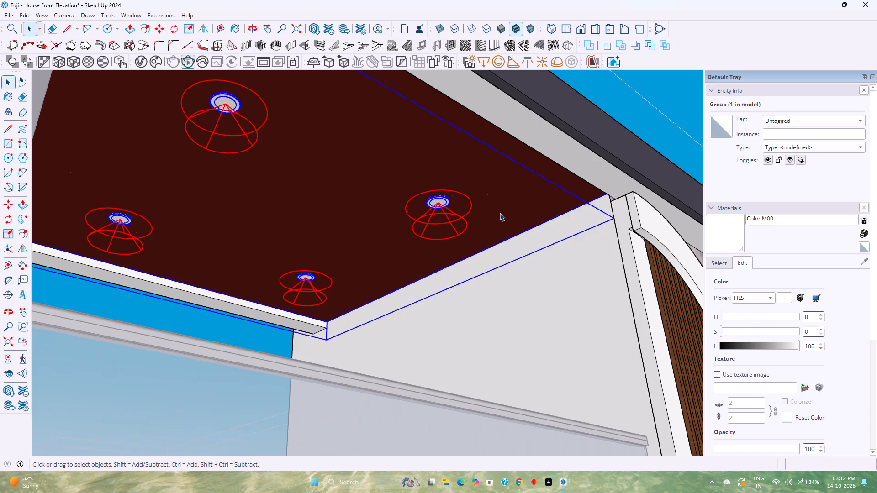
click(511, 199)
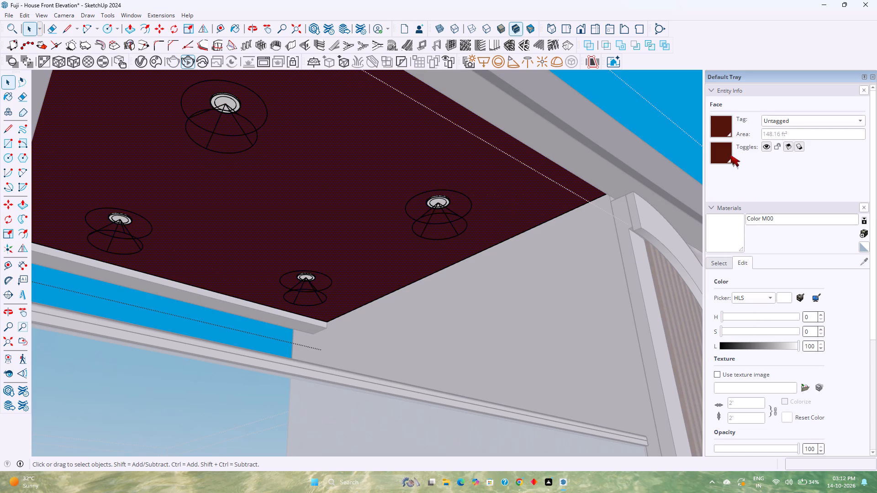
click(773, 218)
click(712, 265)
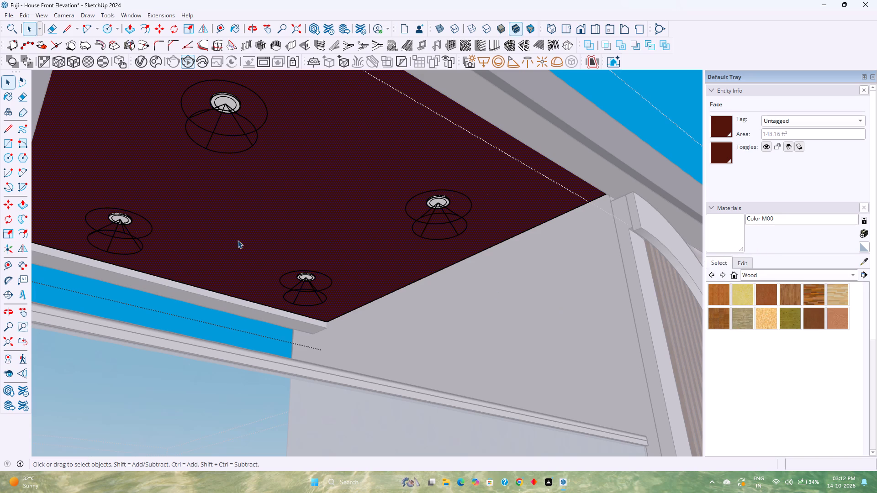
scroll(349, 177, down, 13)
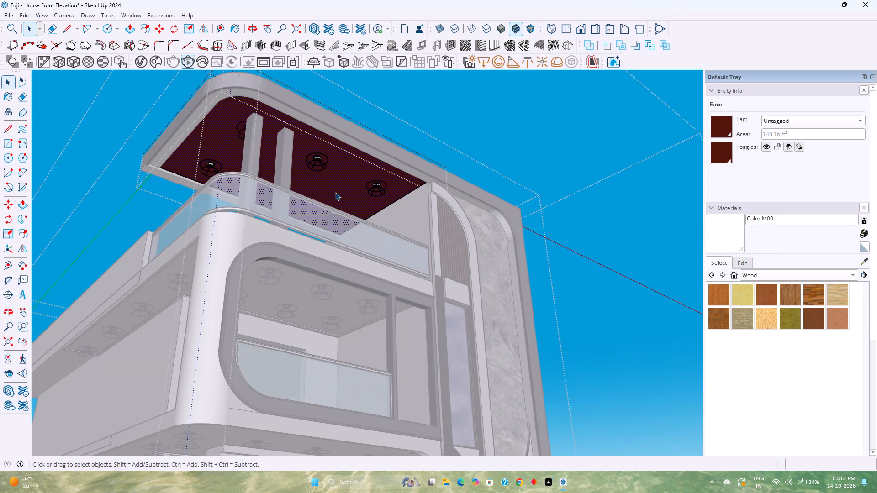
key(Escape)
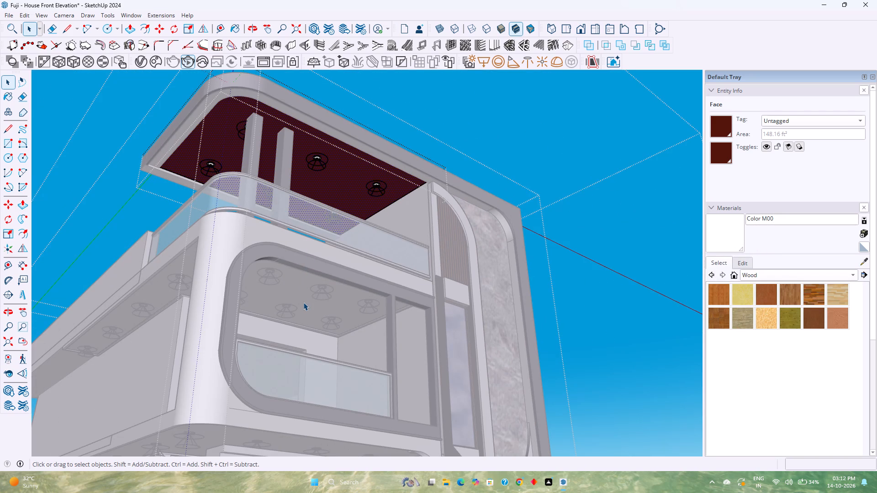
key(Escape)
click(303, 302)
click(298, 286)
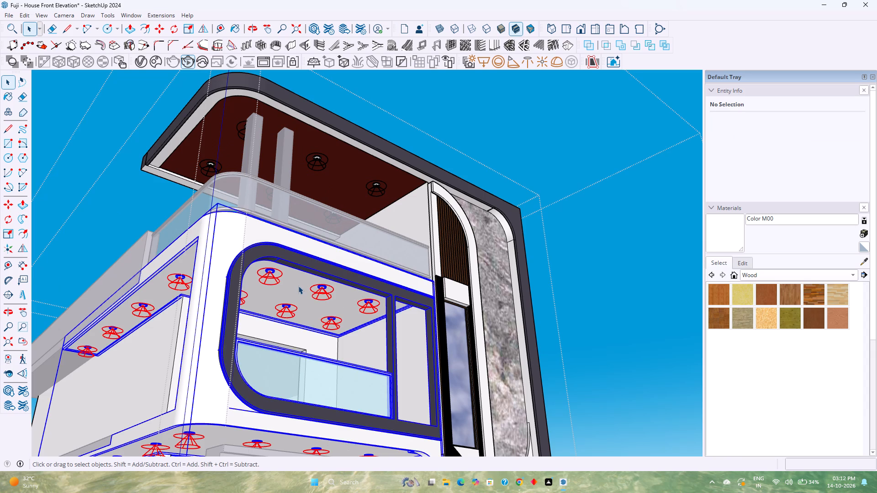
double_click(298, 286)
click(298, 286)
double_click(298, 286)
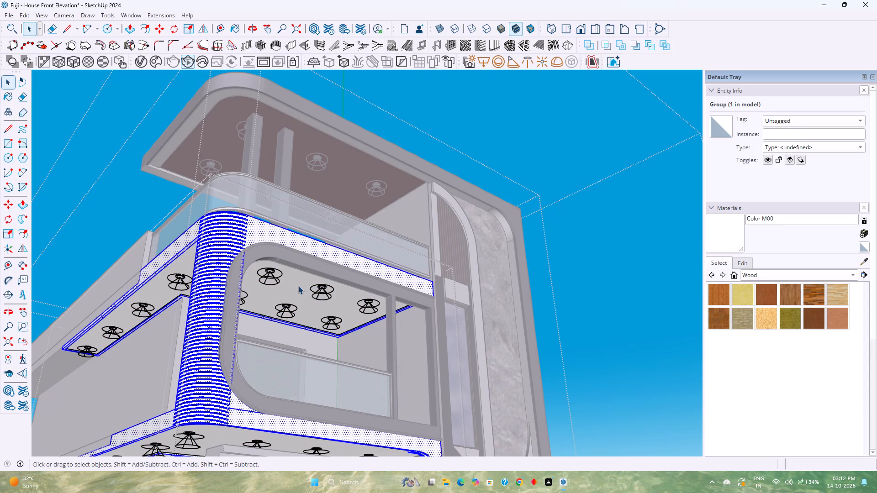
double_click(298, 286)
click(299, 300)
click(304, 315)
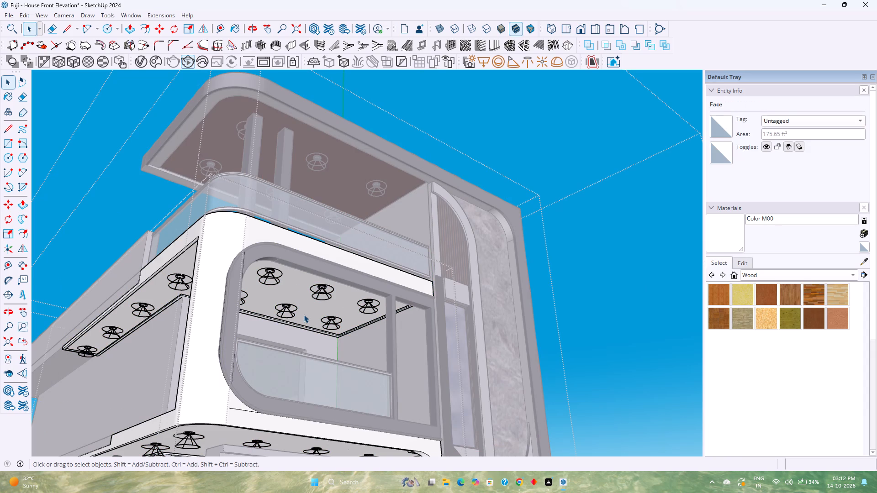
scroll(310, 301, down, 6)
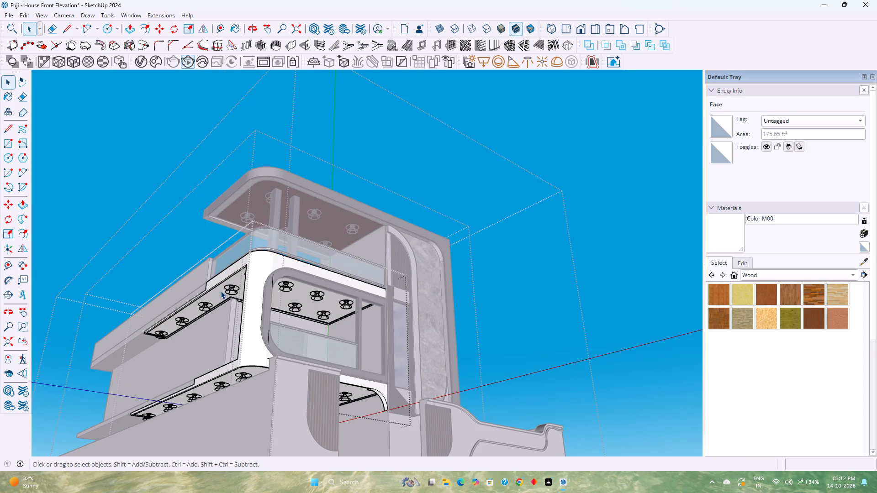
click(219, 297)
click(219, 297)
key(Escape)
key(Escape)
Open the middle-floor block's nested group containing the ceilings and light fixtures, seen from below the balcony.
scroll(288, 302, down, 2)
shift+middle_drag(283, 342, 291, 315)
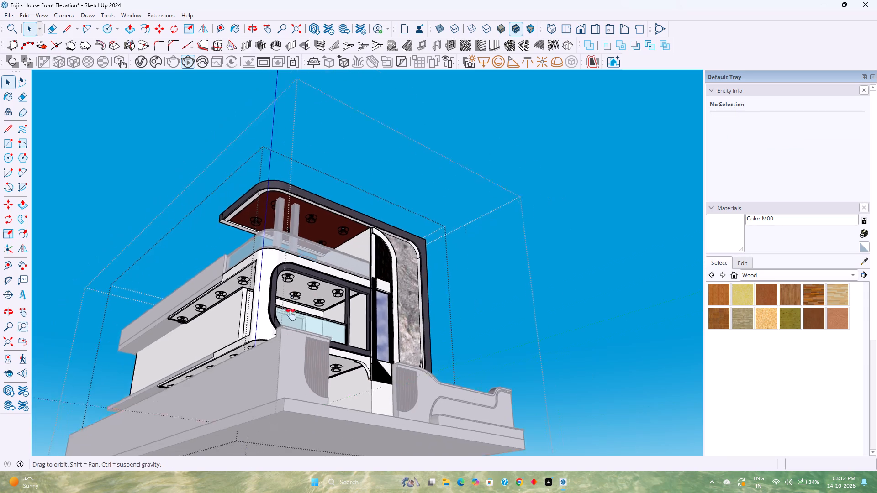
shift+middle_drag(291, 315, 329, 265)
shift+middle_click(329, 264)
middle_drag(329, 263, 330, 320)
middle_click(330, 320)
middle_drag(330, 289, 251, 353)
middle_click(251, 353)
scroll(320, 329, up, 2)
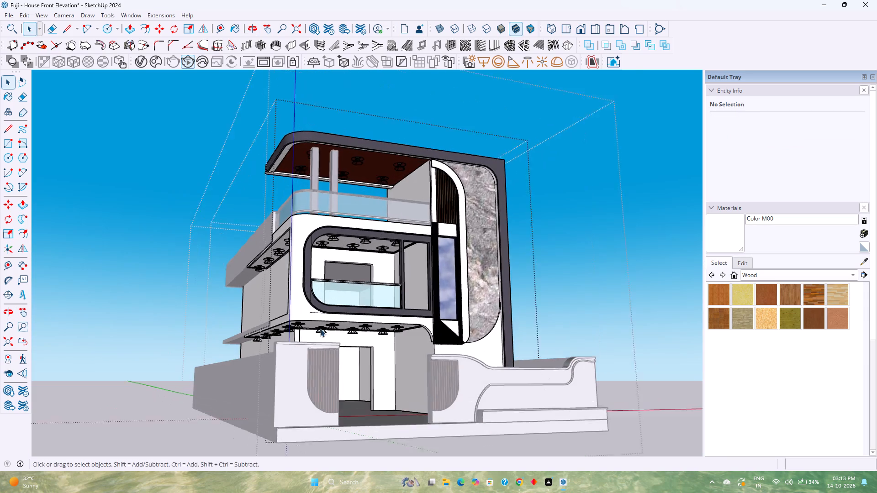
scroll(320, 329, up, 6)
click(320, 329)
double_click(320, 329)
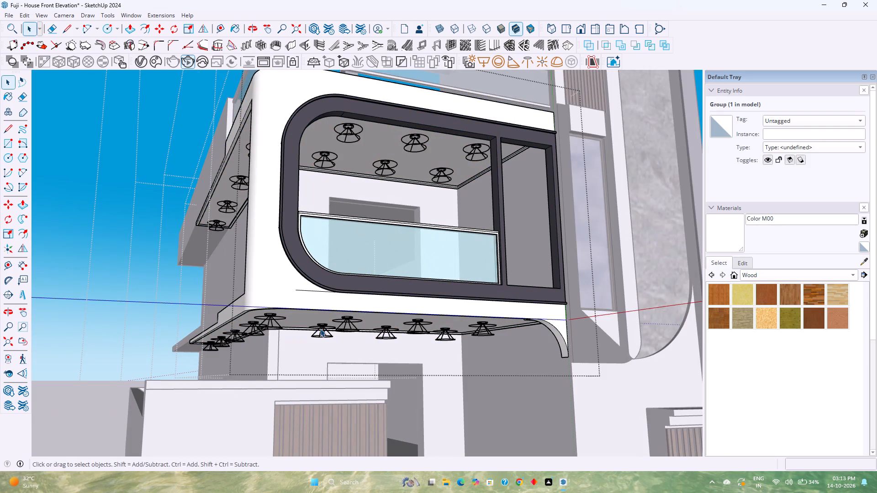
click(314, 323)
double_click(314, 323)
click(311, 320)
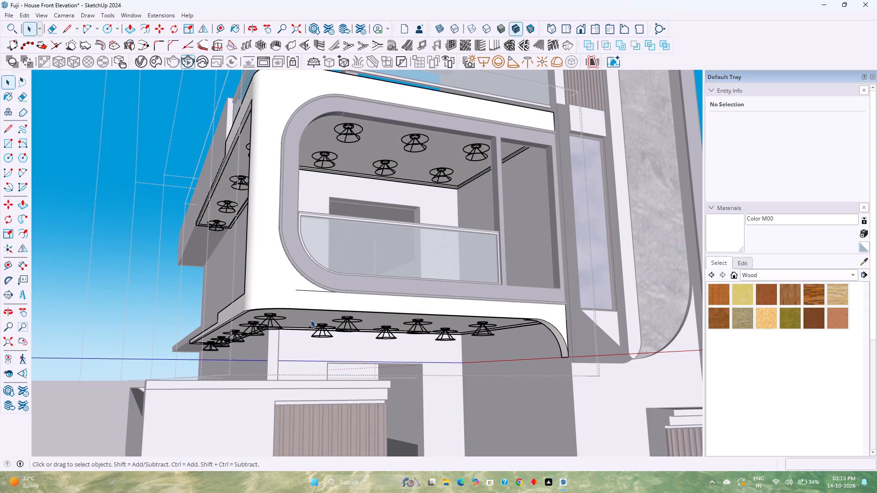
Open the nested ceiling group under the middle-floor overhang and select its underside face around the light fixtures.
middle_drag(281, 324, 307, 295)
middle_click(308, 295)
scroll(504, 333, up, 1)
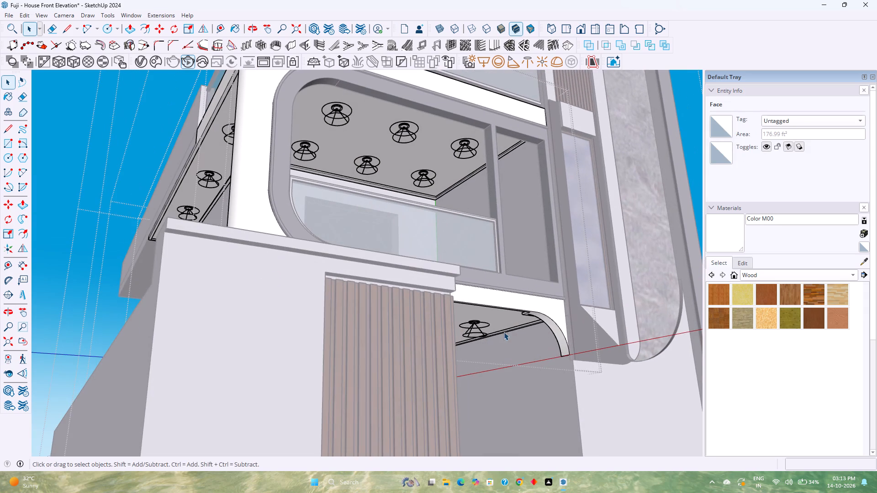
click(502, 324)
scroll(502, 320, up, 7)
double_click(502, 320)
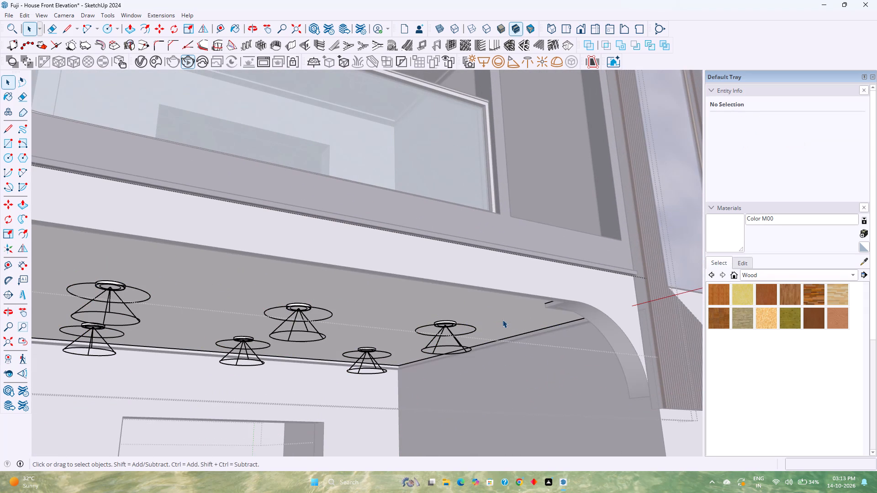
click(502, 314)
scroll(502, 314, down, 7)
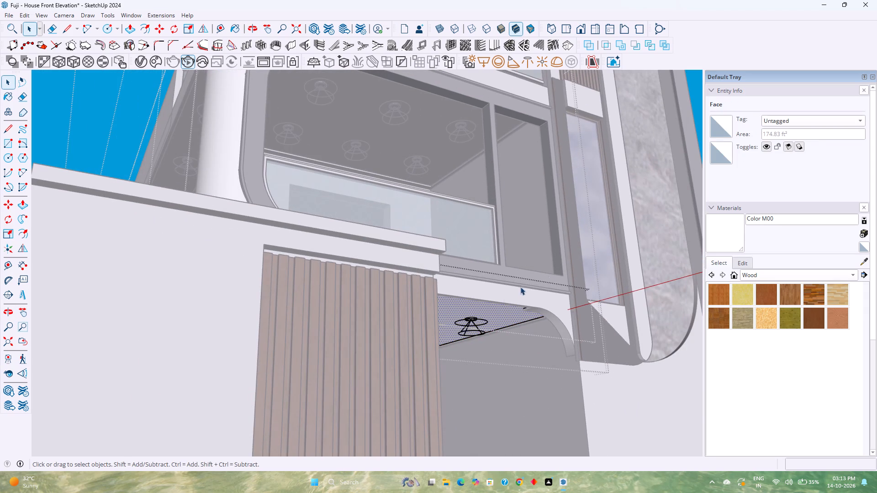
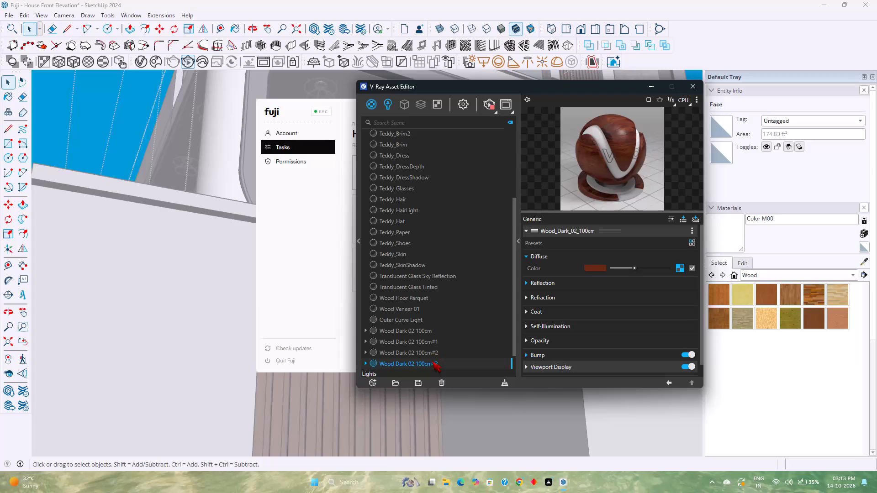
Apply the Wood Dark 02 100cm#3 material to the selected ceiling face under the middle-floor overhang and leave its group.
right_click(432, 361)
click(472, 261)
click(652, 85)
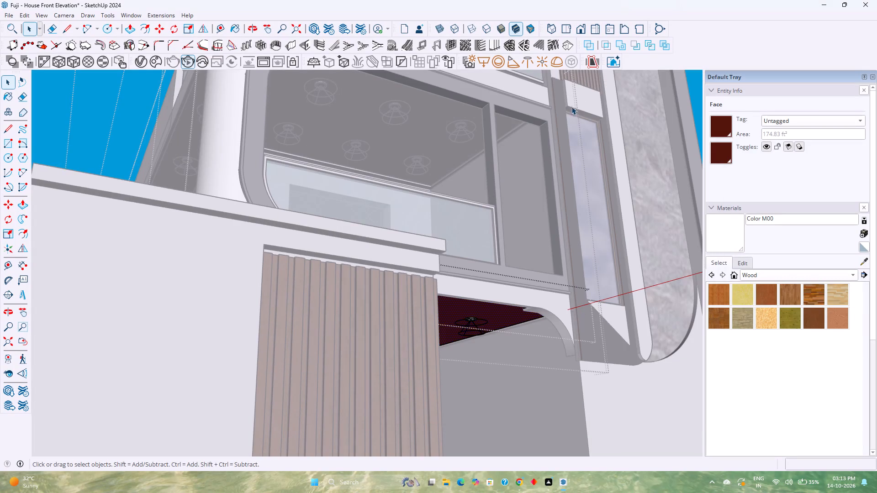
key(Escape)
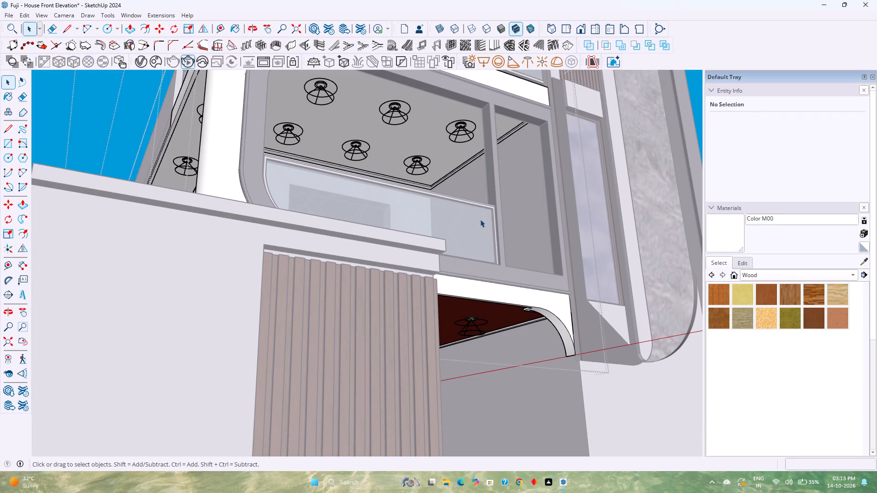
Open the ceiling group above the middle-floor balcony and apply Wood Dark 02 100cm#3 to its underside face.
shift+middle_drag(446, 202, 445, 312)
shift+middle_click(445, 312)
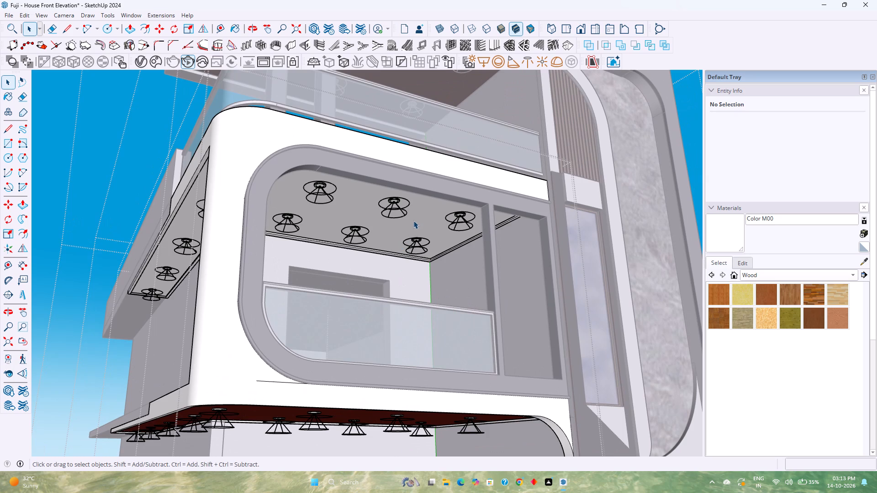
double_click(414, 218)
key(Escape)
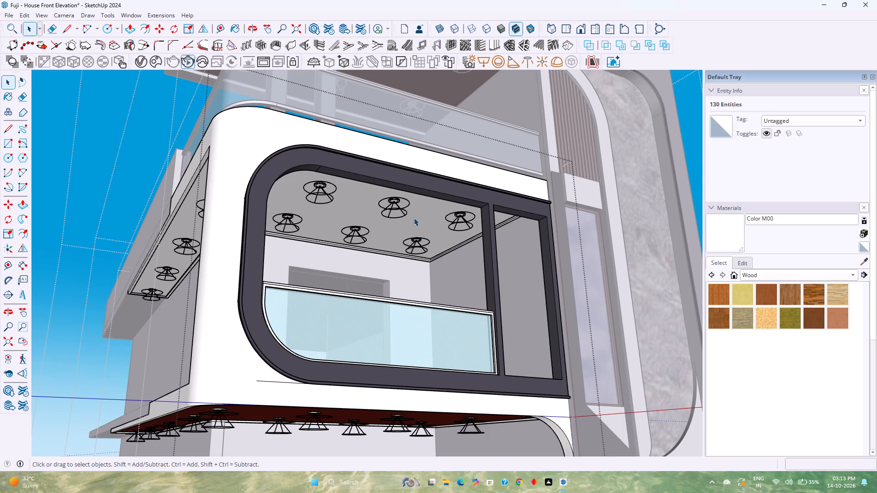
double_click(414, 218)
double_click(418, 209)
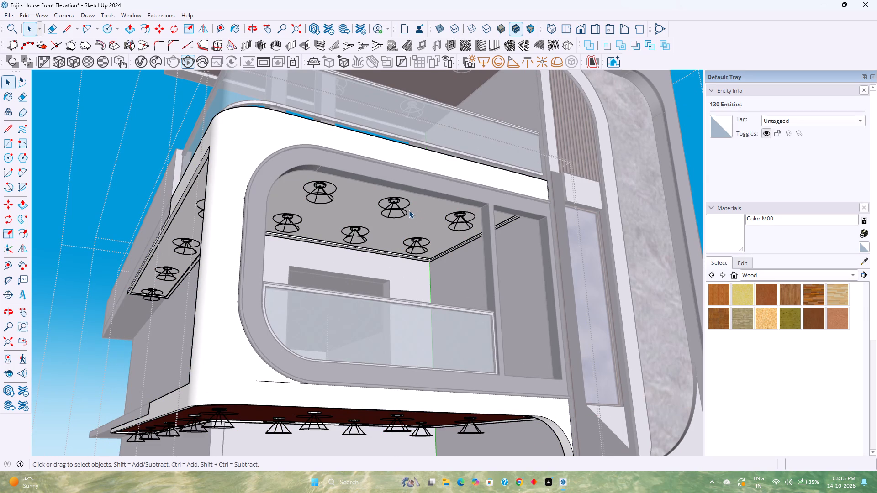
double_click(400, 210)
click(427, 214)
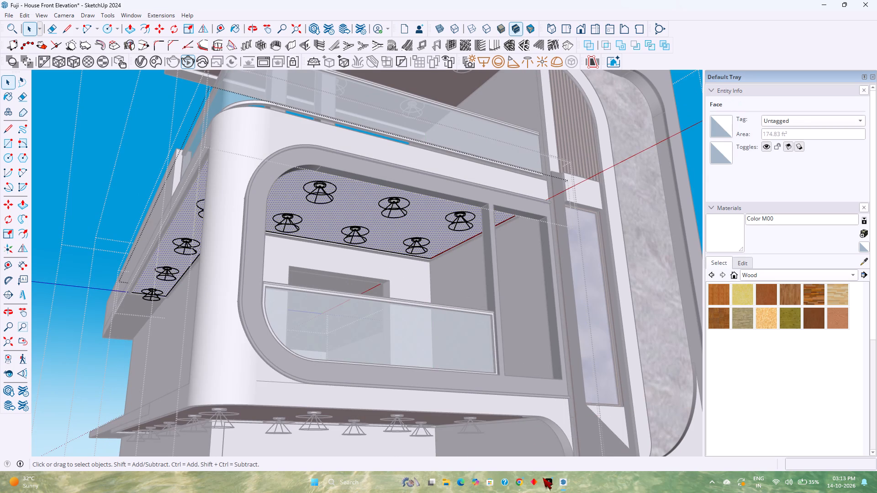
click(562, 483)
click(591, 444)
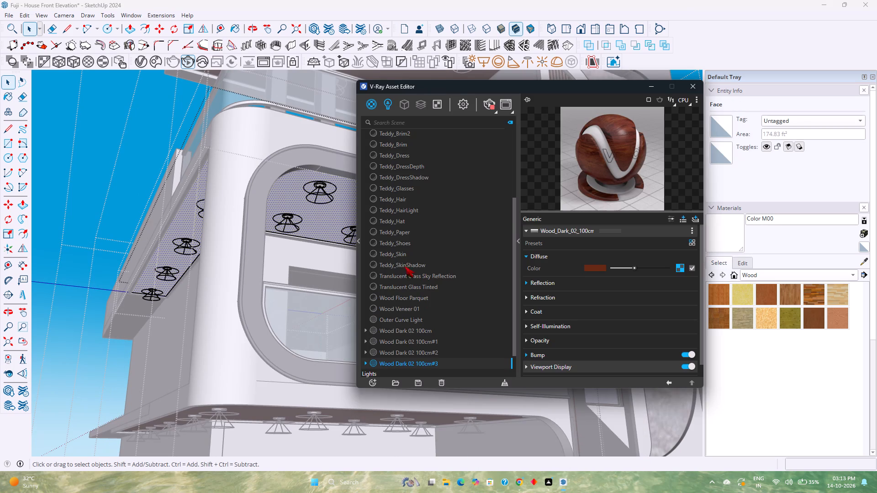
right_click(401, 365)
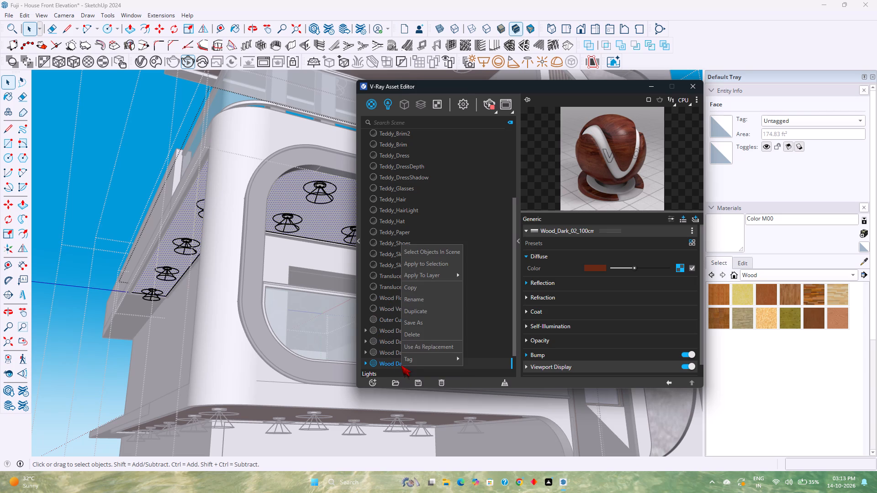
click(439, 259)
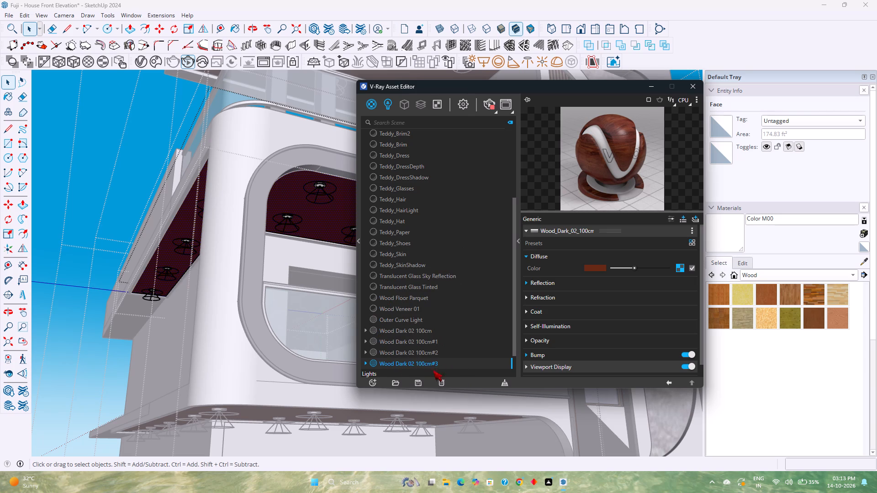
Rename the Wood Dark 02 100cm#3 material as False Ceiling.
right_click(432, 363)
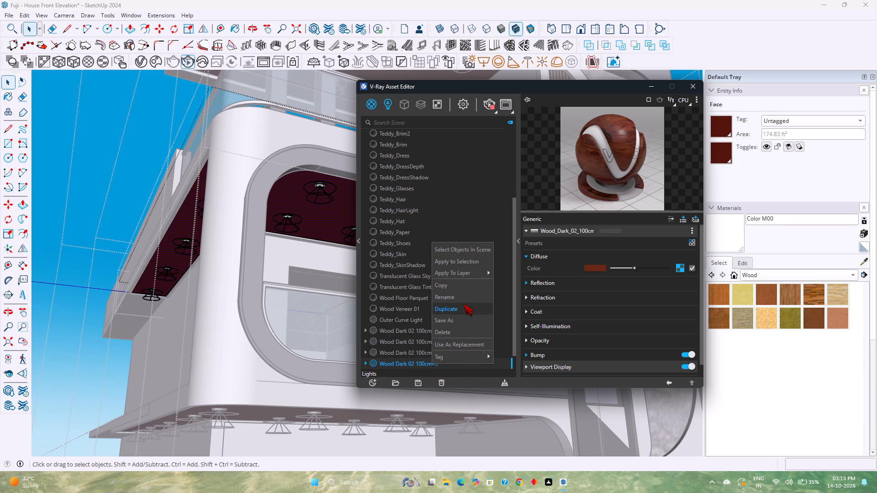
click(465, 298)
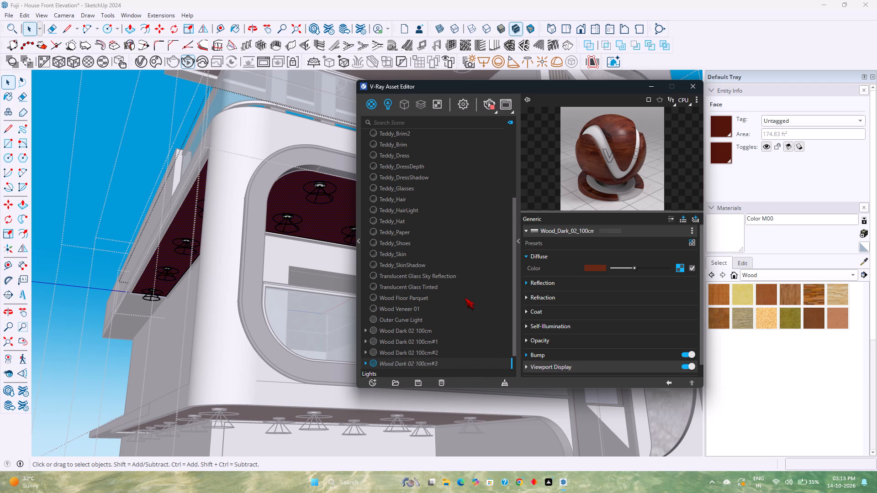
key(BackSpace)
key(BackSpace)
key(BackSpace)
key(BackSpace)
key(BackSpace)
key(BackSpace)
key(BackSpace)
key(BackSpace)
key(BackSpace)
key(BackSpace)
key(BackSpace)
key(BackSpace)
key(BackSpace)
key(BackSpace)
key(BackSpace)
key(BackSpace)
key(BackSpace)
key(BackSpace)
key(BackSpace)
key(BackSpace)
text(False cei)
key(BackSpace)
key(BackSpace)
key(BackSpace)
text(Ceiling)
key(Return)
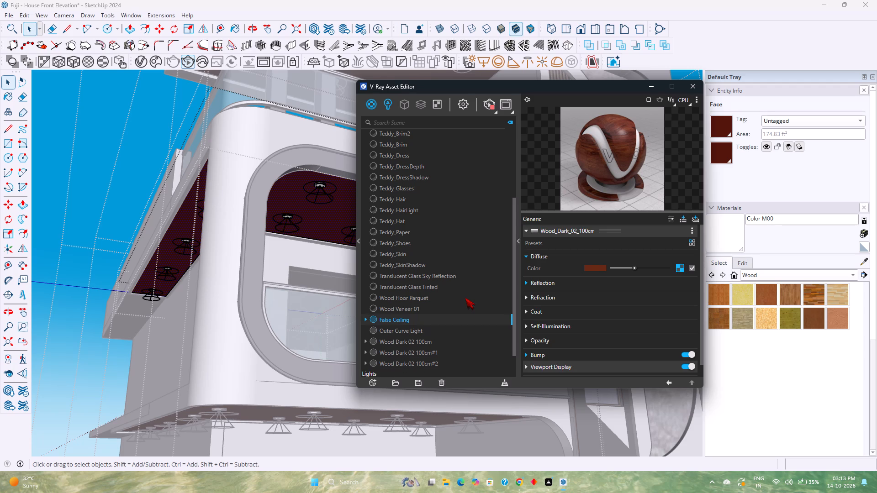
Set the False Ceiling material's Reflection Glossiness to 0.86.
click(587, 284)
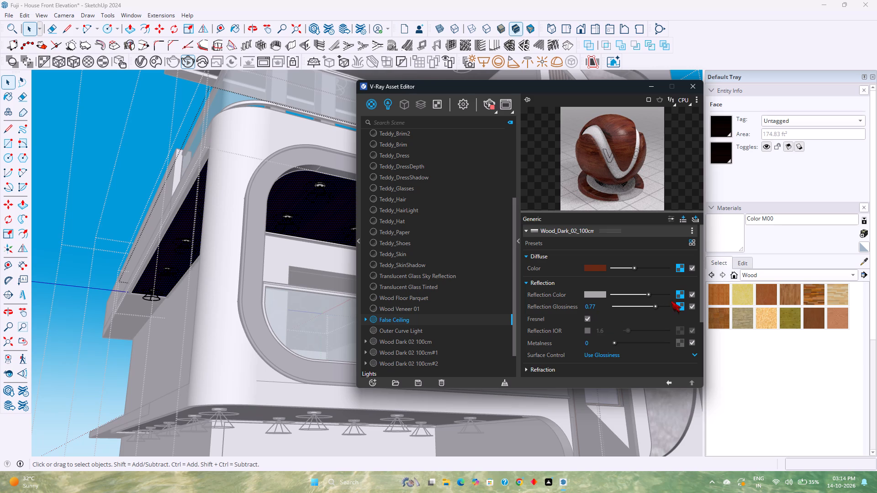
click(660, 306)
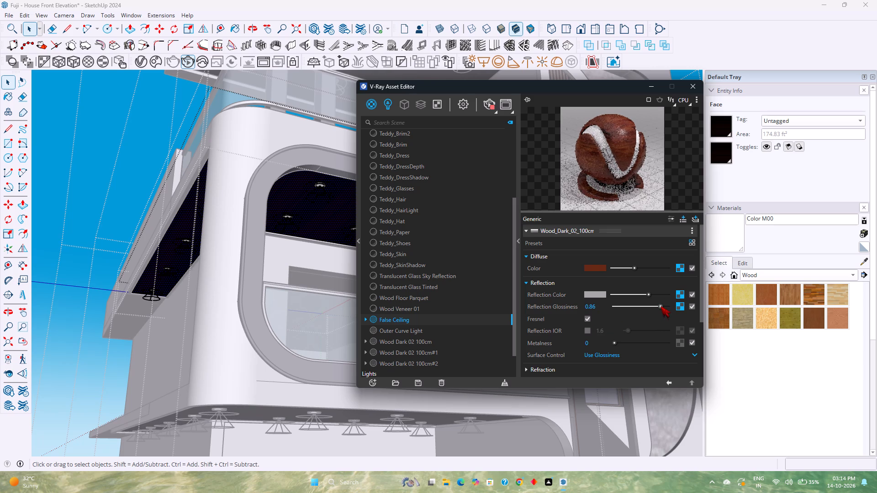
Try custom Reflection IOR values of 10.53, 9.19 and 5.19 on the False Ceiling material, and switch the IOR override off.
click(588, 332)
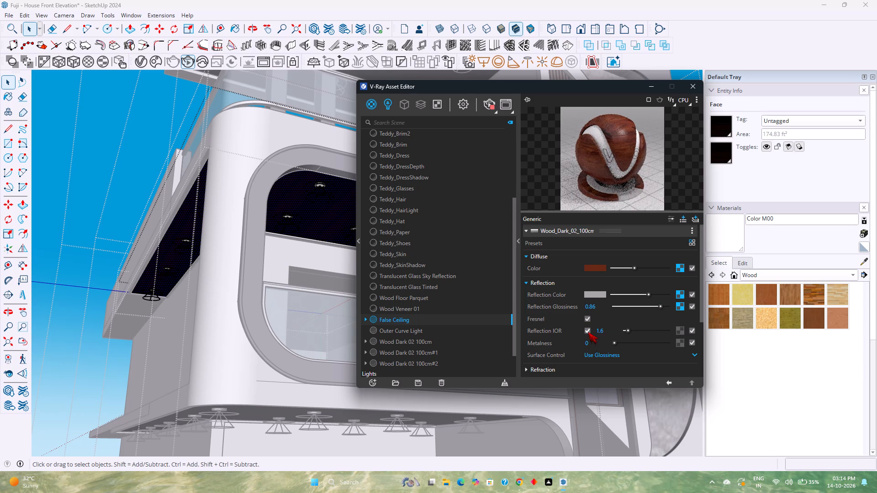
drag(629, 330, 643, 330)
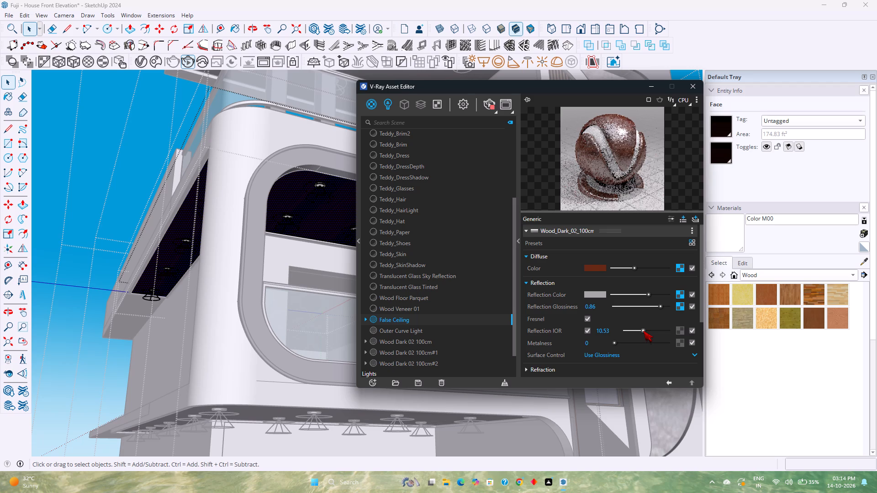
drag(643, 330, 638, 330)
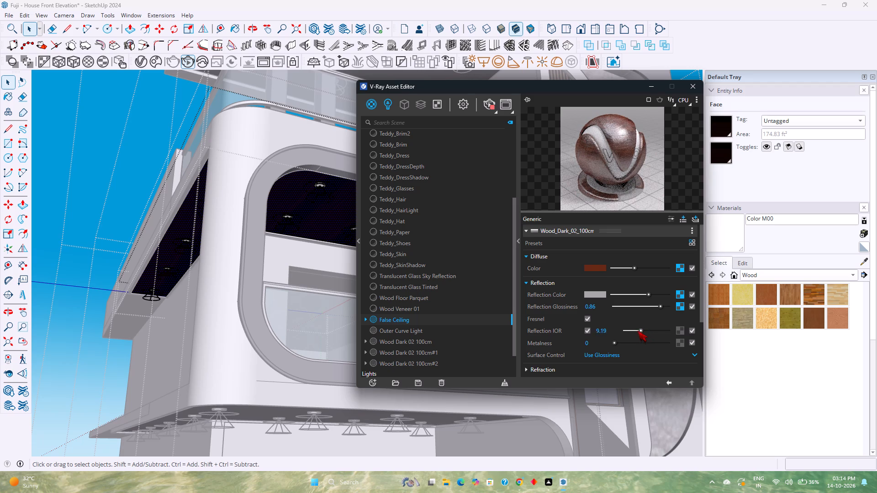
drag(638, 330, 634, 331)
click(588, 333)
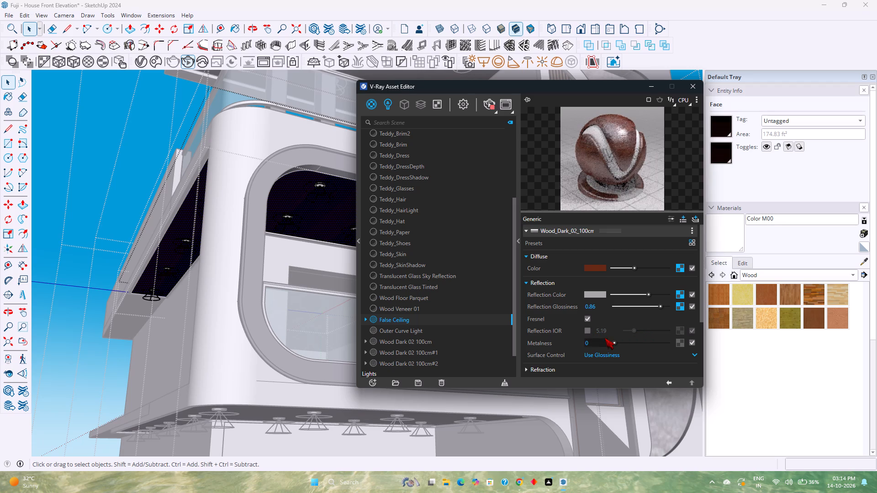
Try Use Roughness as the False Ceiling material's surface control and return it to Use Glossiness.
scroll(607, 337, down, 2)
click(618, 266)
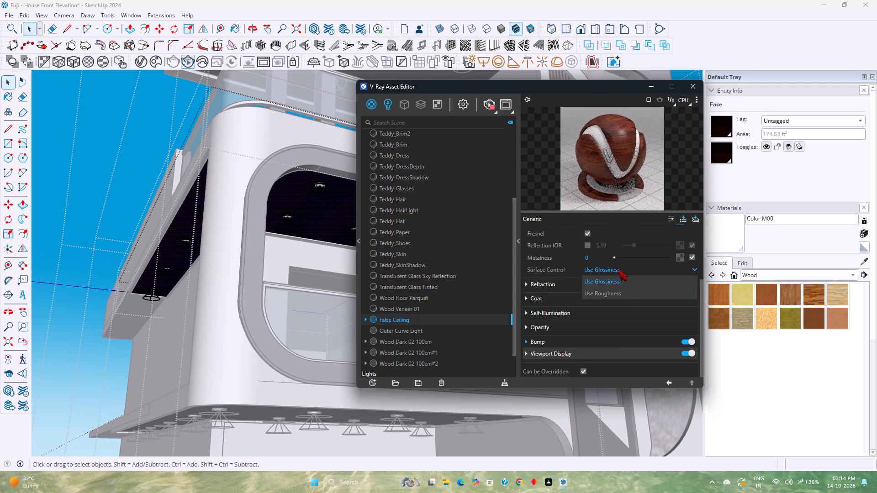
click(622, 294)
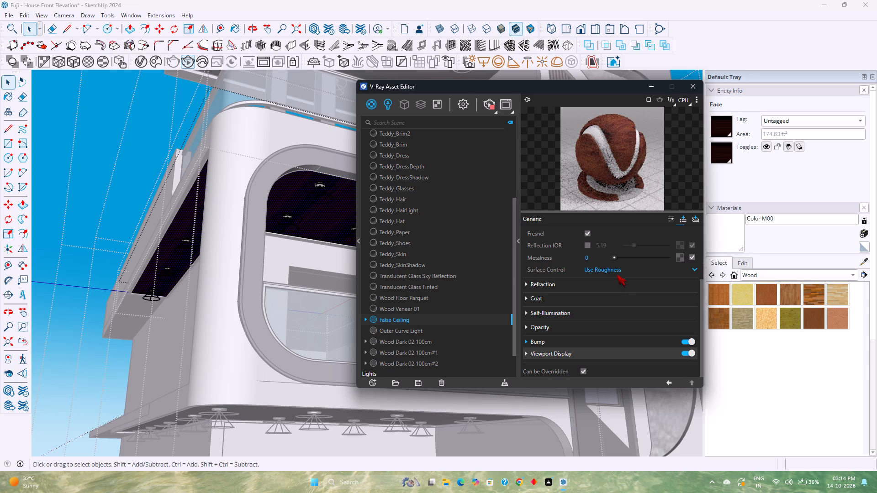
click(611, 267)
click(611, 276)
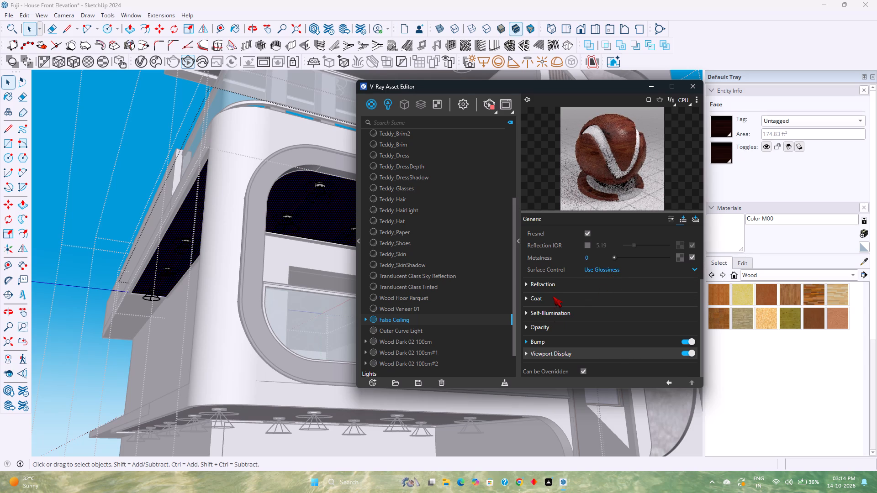
Set the False Ceiling material's Coat Amount to 0.17.
scroll(553, 296, up, 2)
scroll(553, 296, down, 3)
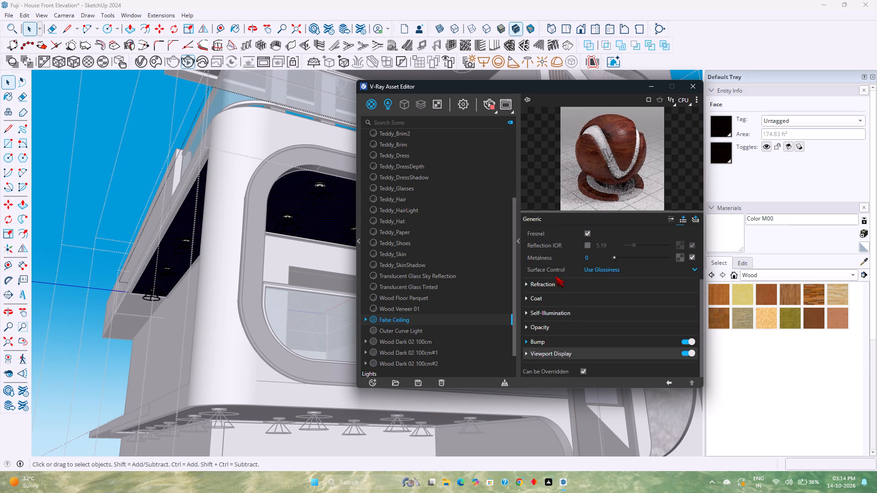
click(557, 294)
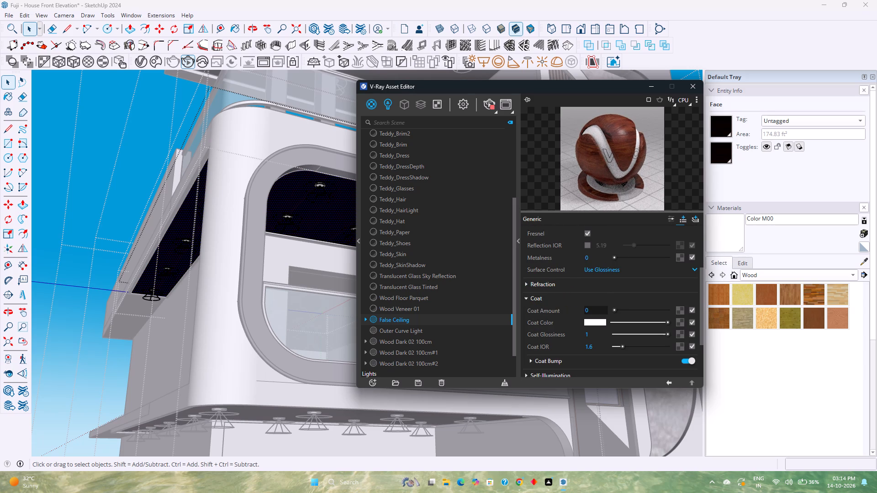
drag(615, 310, 637, 313)
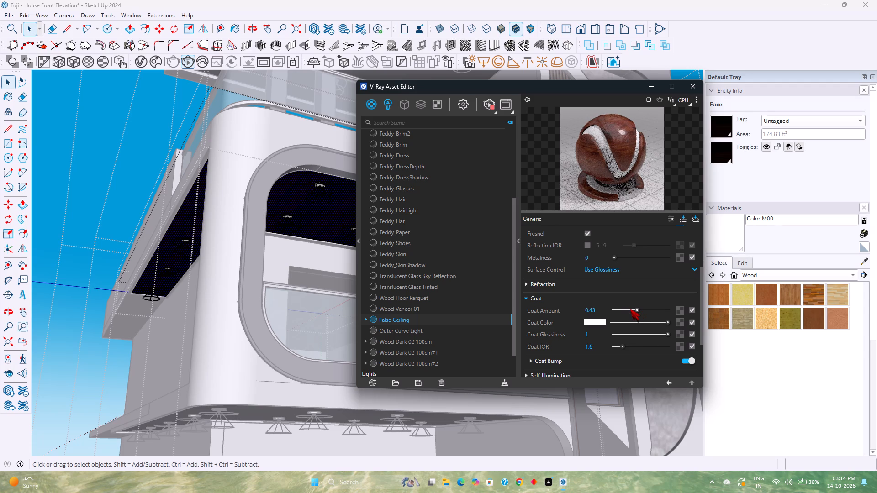
drag(630, 309, 623, 310)
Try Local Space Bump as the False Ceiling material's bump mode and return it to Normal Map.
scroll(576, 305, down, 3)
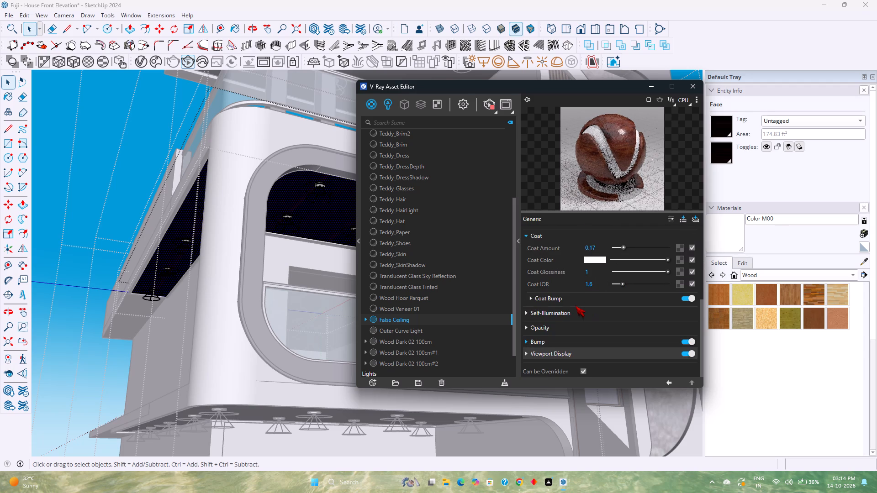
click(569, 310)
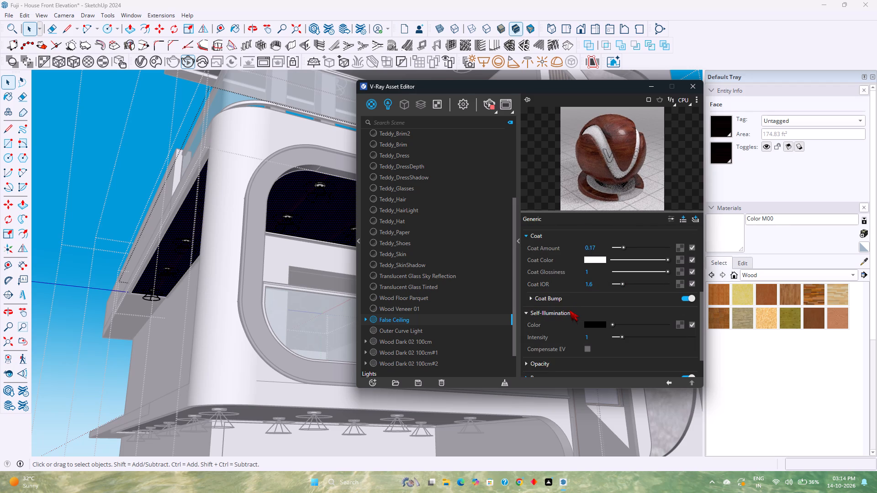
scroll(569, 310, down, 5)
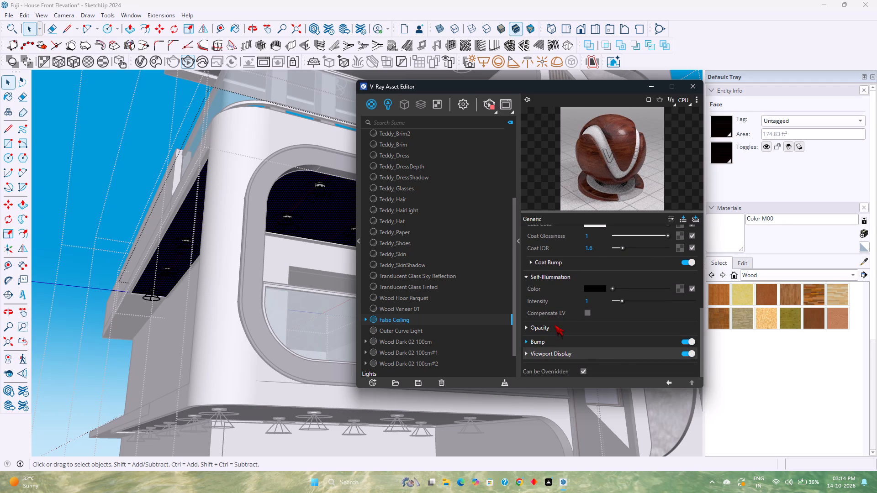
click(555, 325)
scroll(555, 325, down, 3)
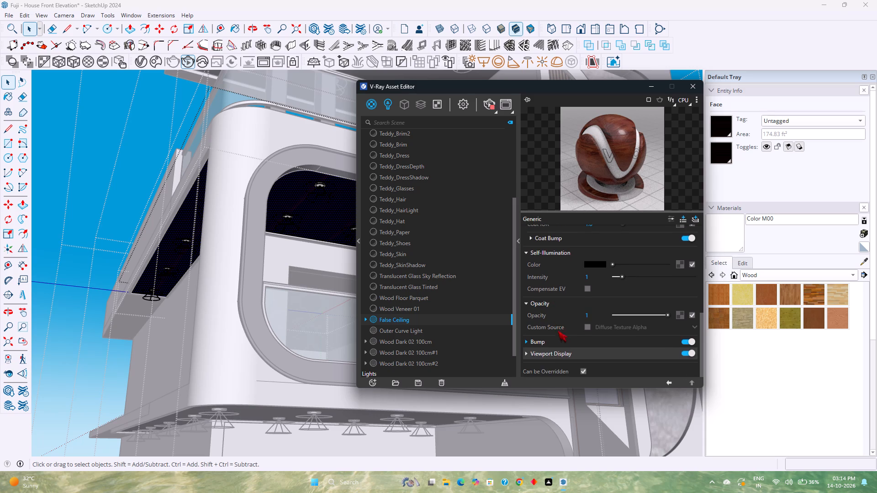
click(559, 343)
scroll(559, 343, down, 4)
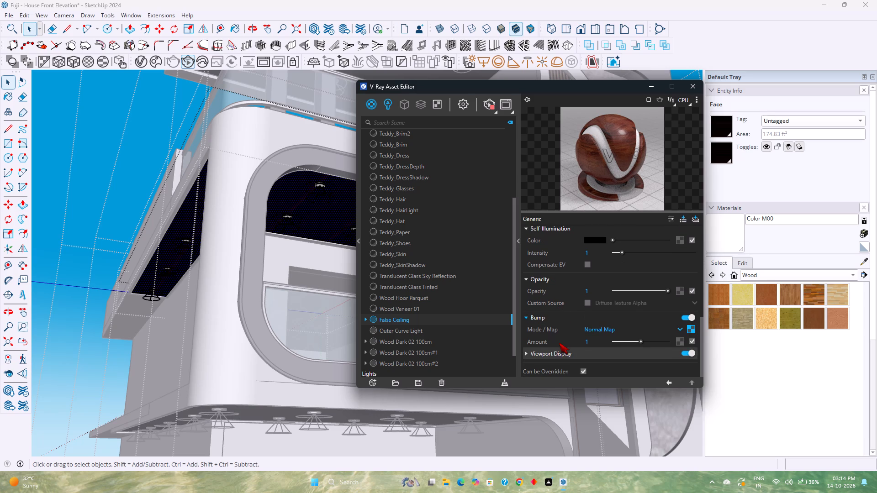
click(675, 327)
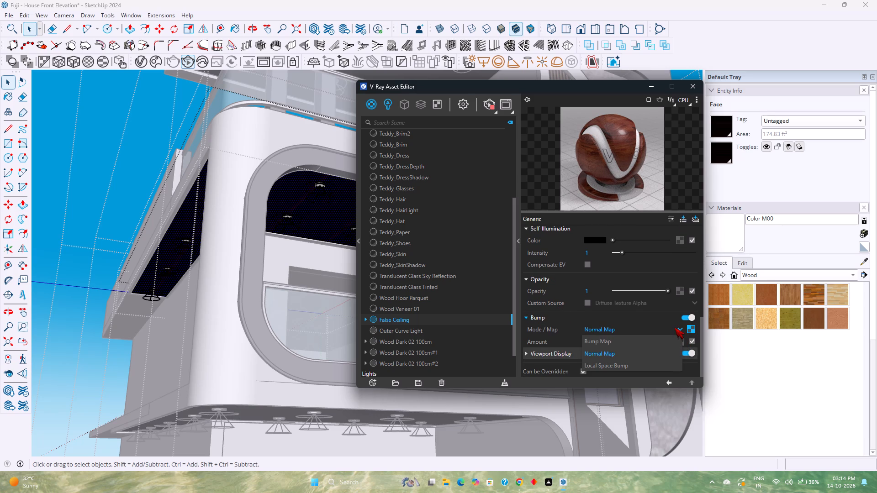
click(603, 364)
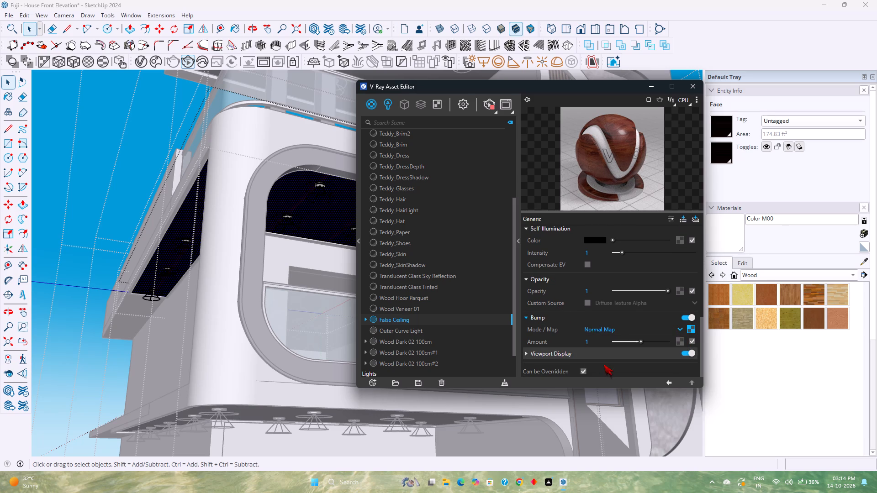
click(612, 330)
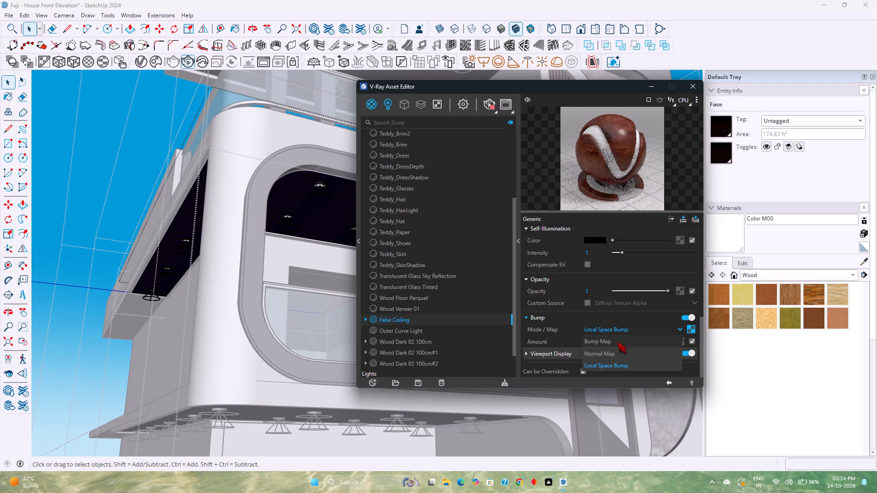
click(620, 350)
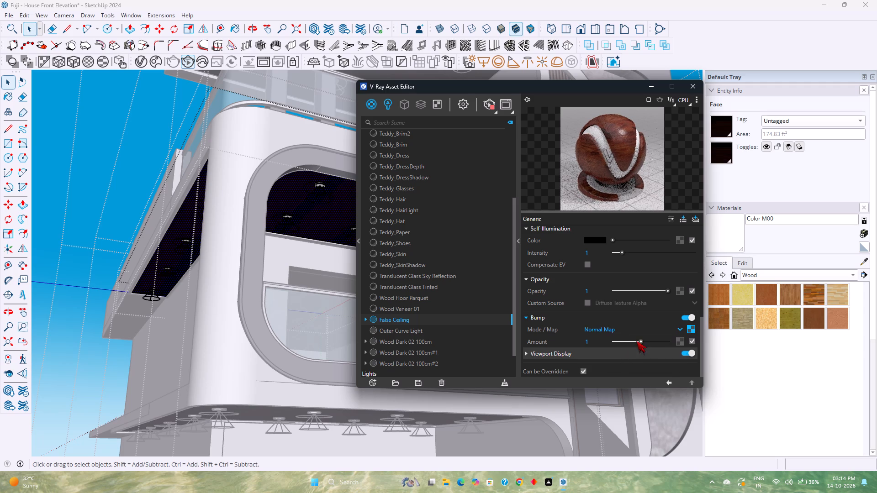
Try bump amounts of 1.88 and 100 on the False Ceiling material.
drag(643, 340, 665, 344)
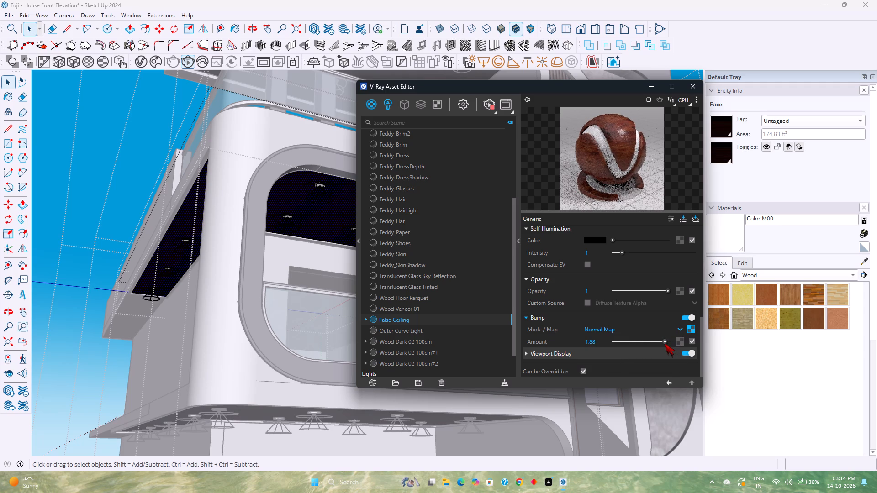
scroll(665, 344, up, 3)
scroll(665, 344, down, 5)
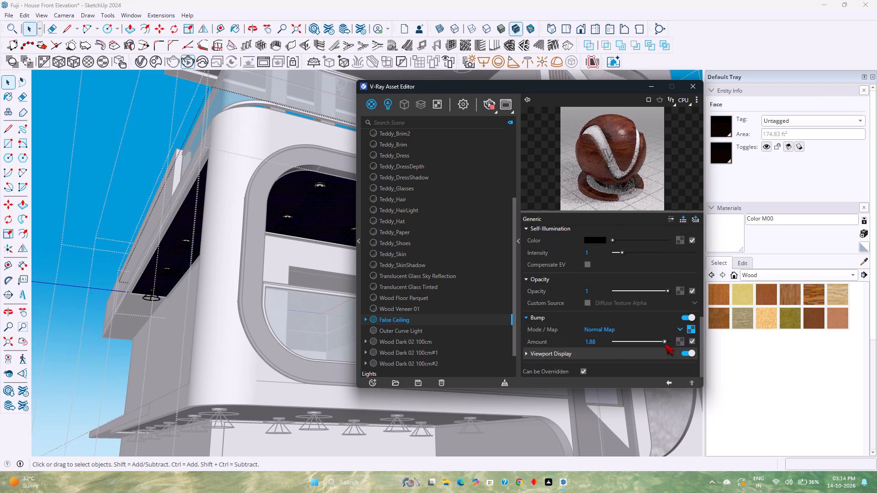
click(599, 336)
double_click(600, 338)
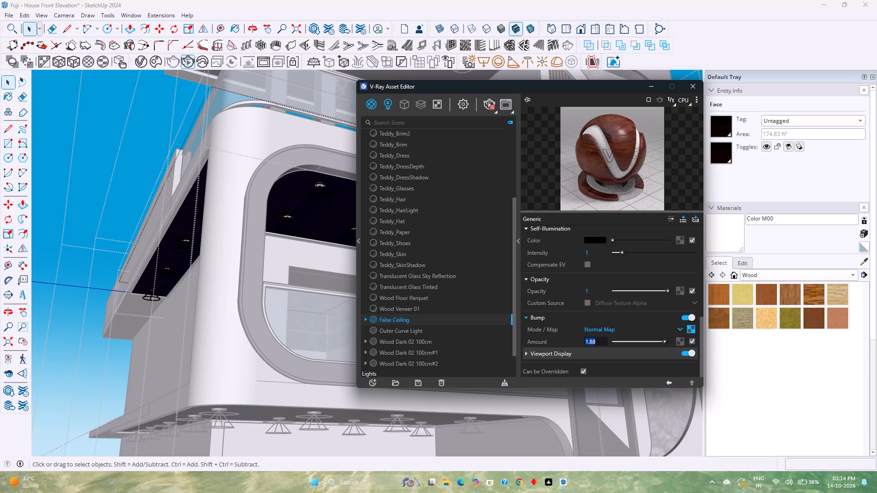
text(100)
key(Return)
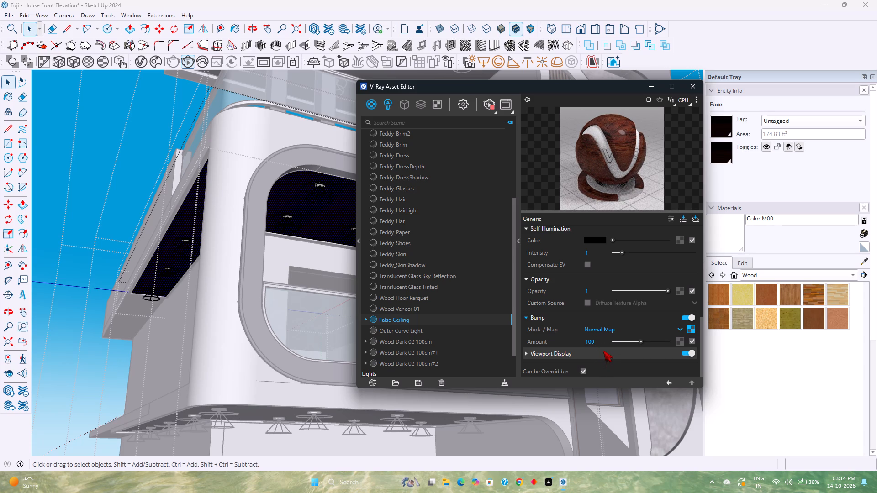
Set the False Ceiling material's bump Amount to 1000.
double_click(601, 342)
text(1000)
key(Return)
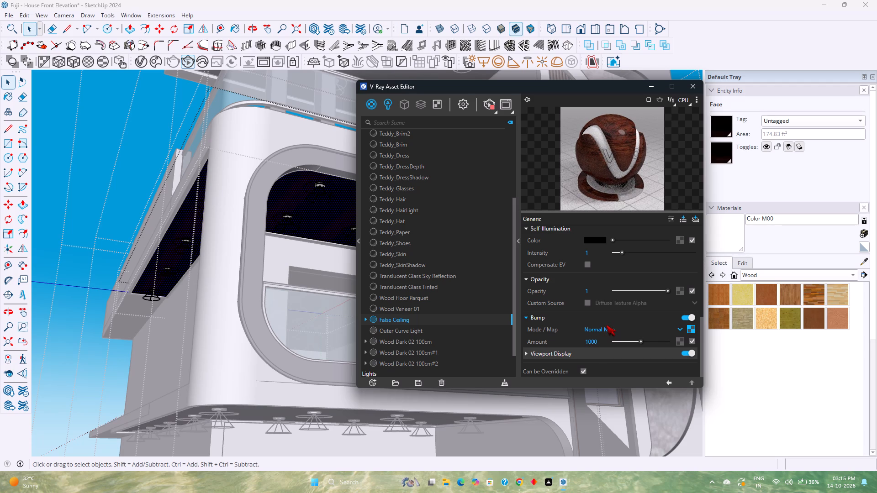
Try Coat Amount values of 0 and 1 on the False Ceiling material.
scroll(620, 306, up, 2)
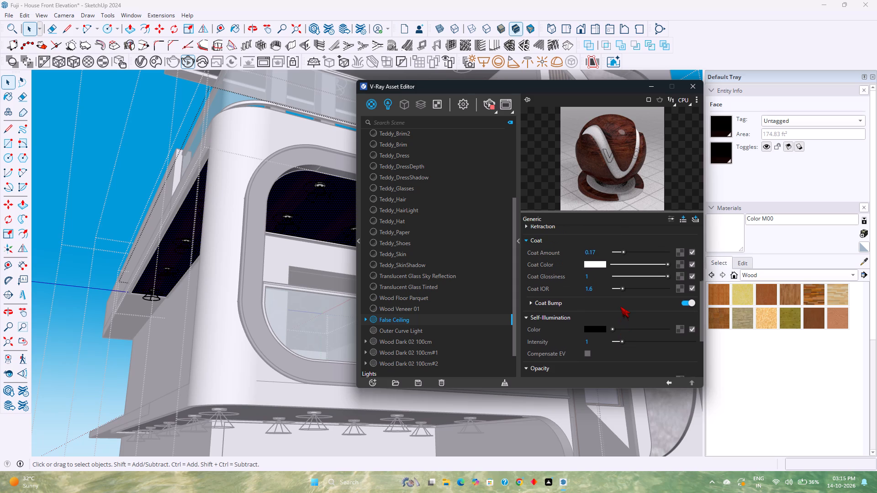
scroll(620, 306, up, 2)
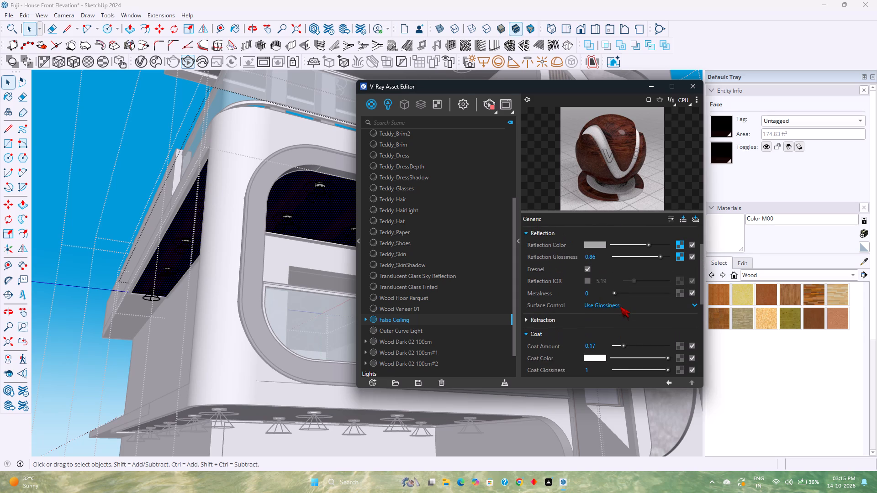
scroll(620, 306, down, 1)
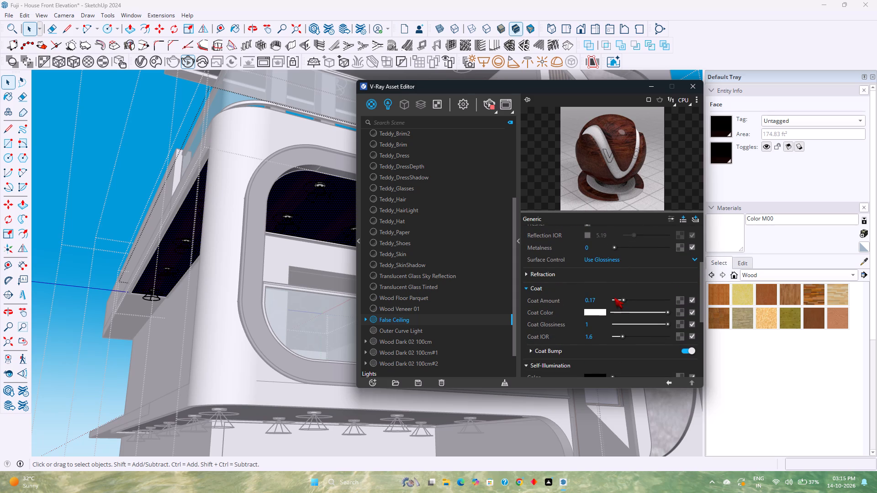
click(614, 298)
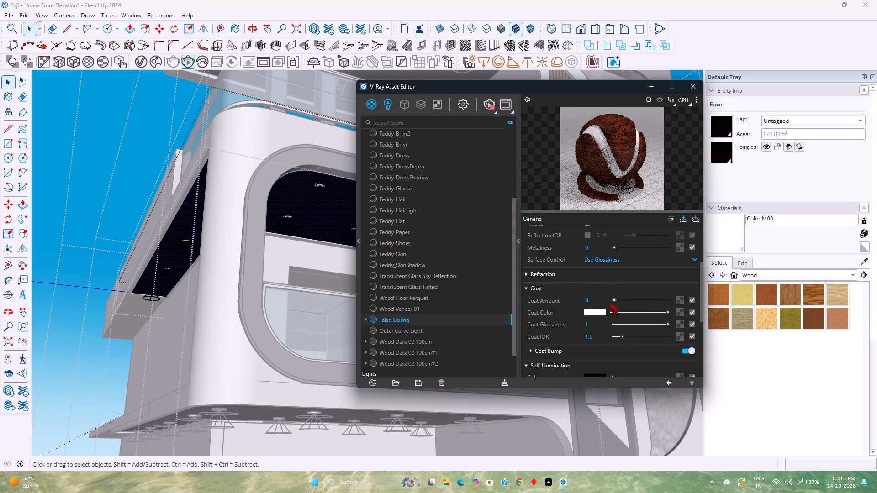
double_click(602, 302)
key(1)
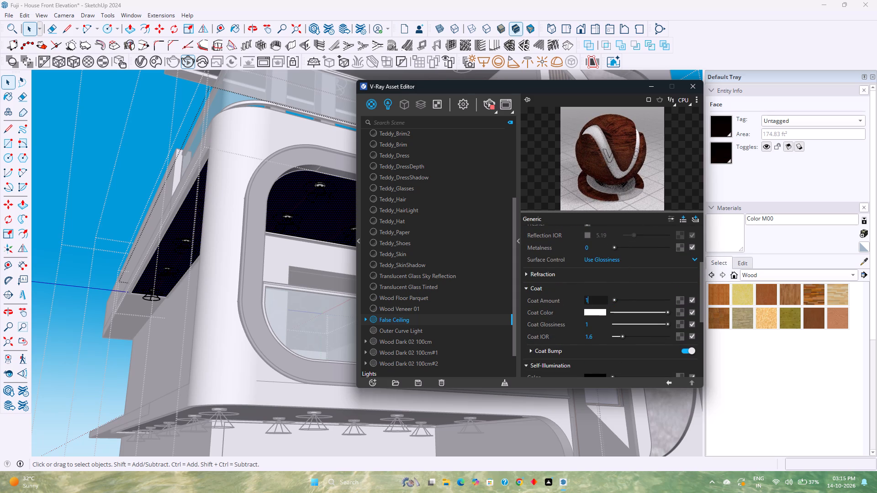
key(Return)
Set the False Ceiling material's Coat Amount to 0.1.
click(602, 302)
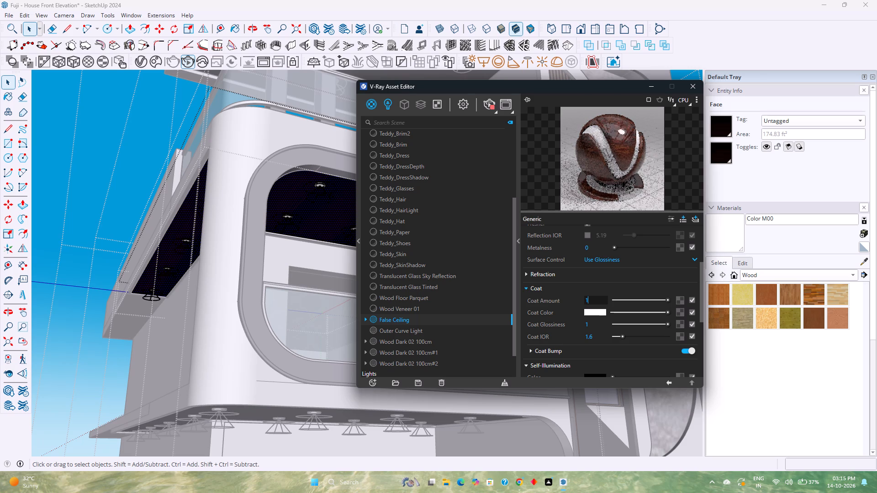
key(BackSpace)
text(0.1)
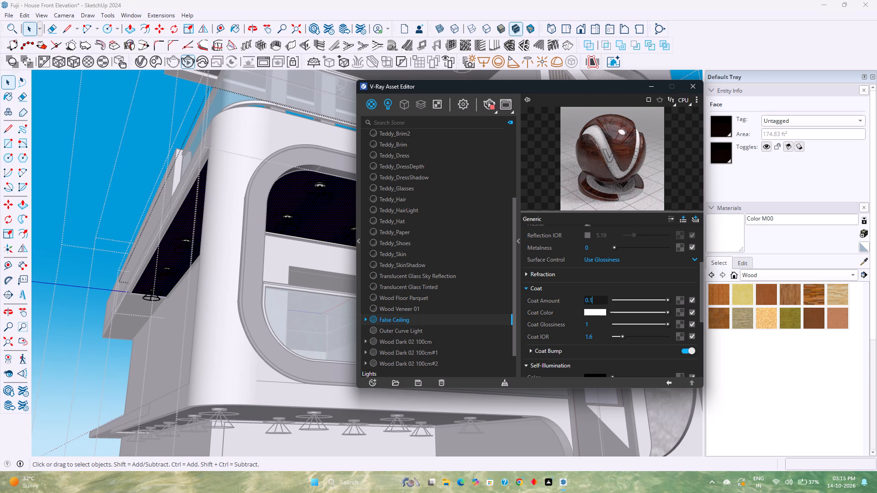
key(Return)
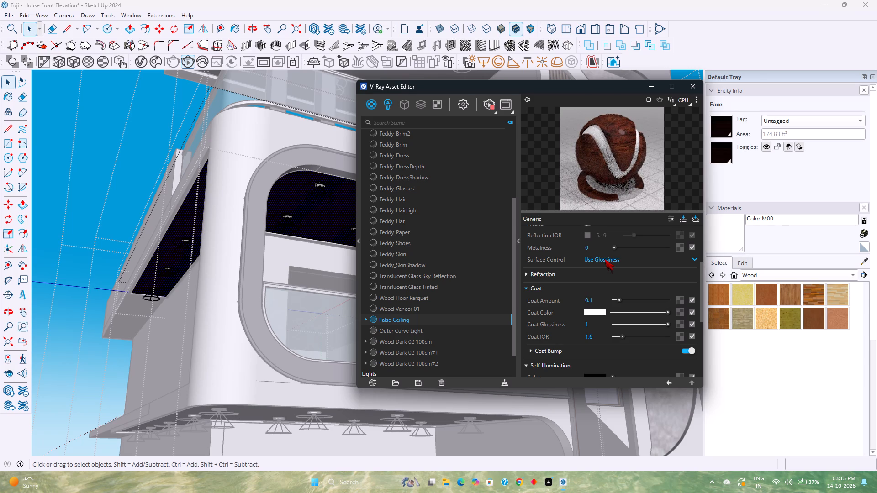
Set the False Ceiling material's Coat IOR to 0.5.
scroll(605, 259, down, 2)
scroll(605, 259, up, 1)
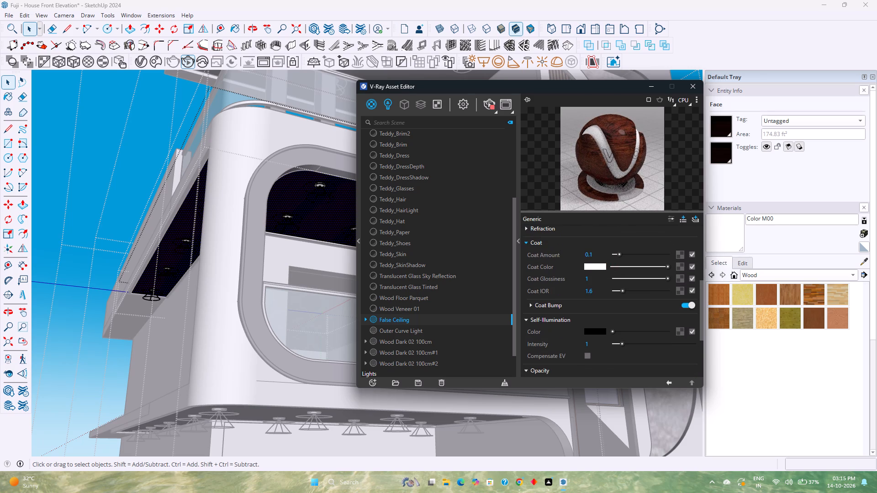
click(598, 295)
double_click(601, 290)
text(0.5)
key(Return)
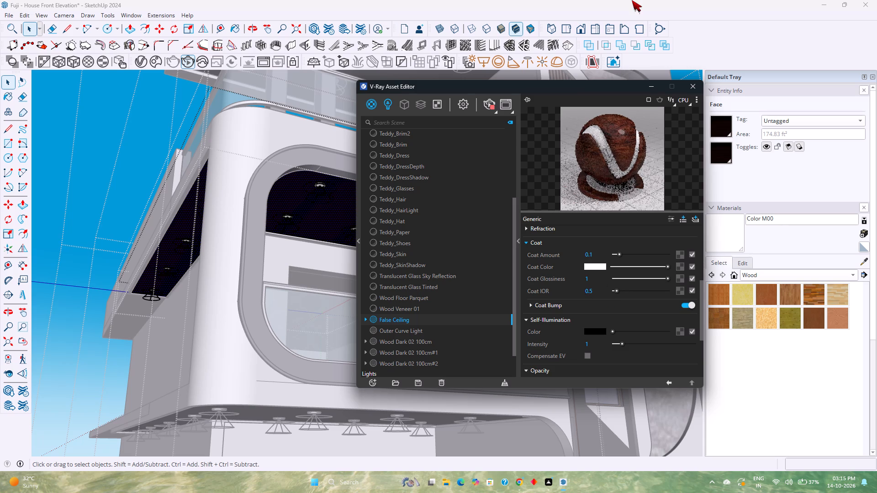
Brighten the False Ceiling material's diffuse color from dark brown to a medium orange-brown.
scroll(609, 244, up, 2)
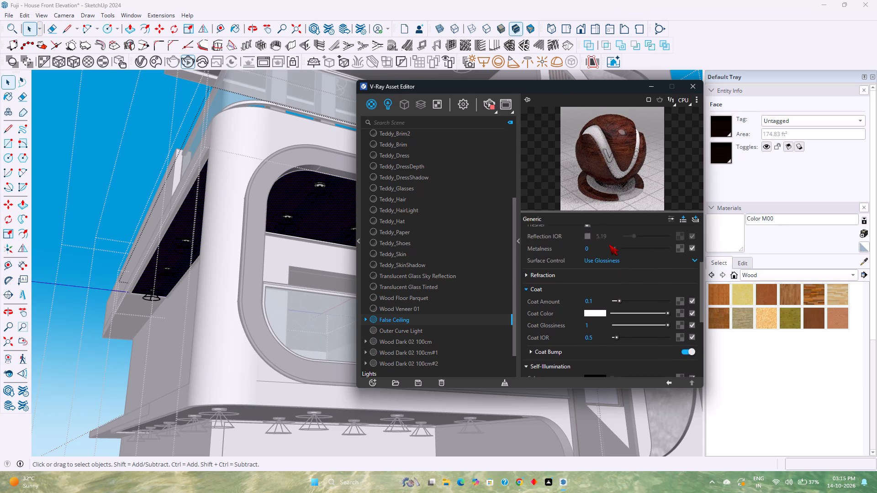
scroll(609, 244, down, 10)
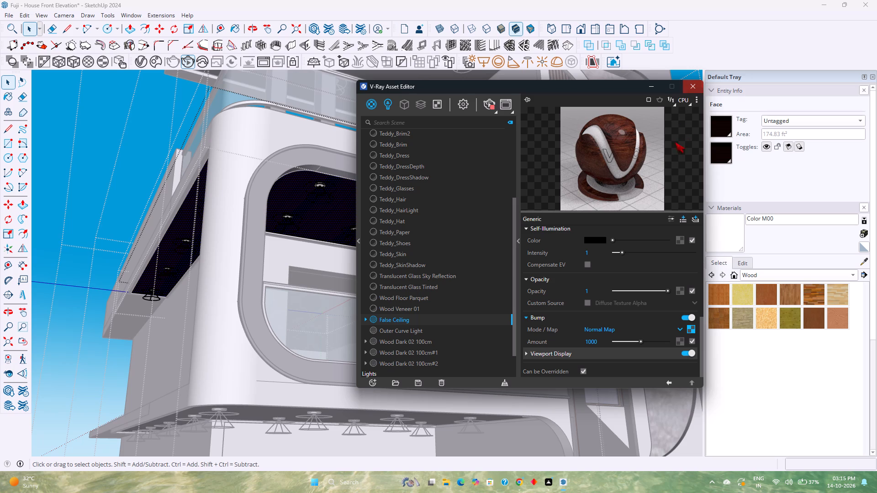
scroll(591, 270, up, 8)
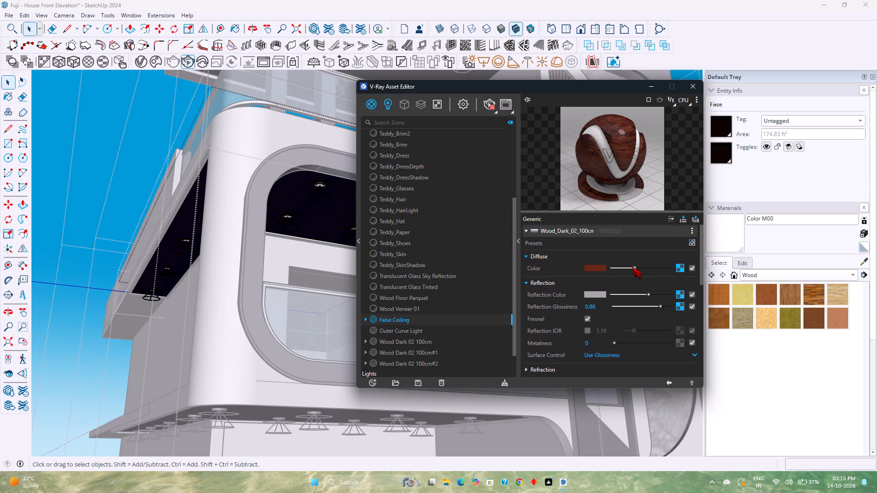
drag(633, 267, 638, 266)
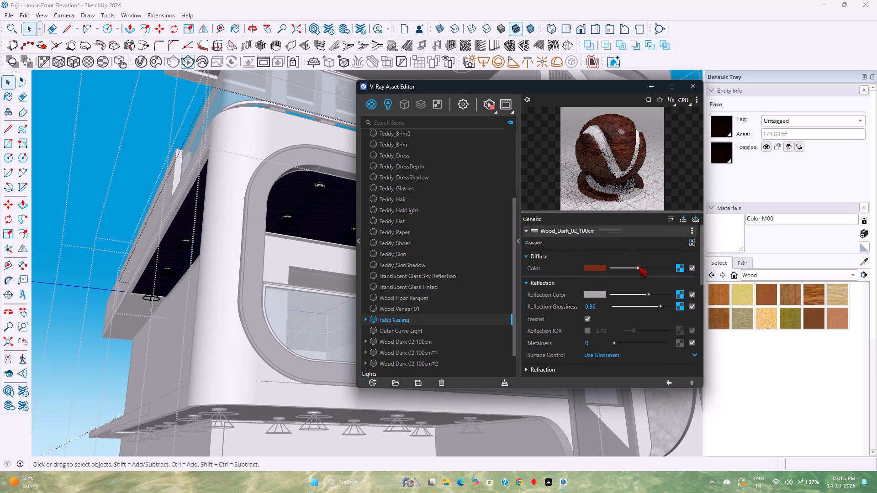
drag(638, 266, 656, 265)
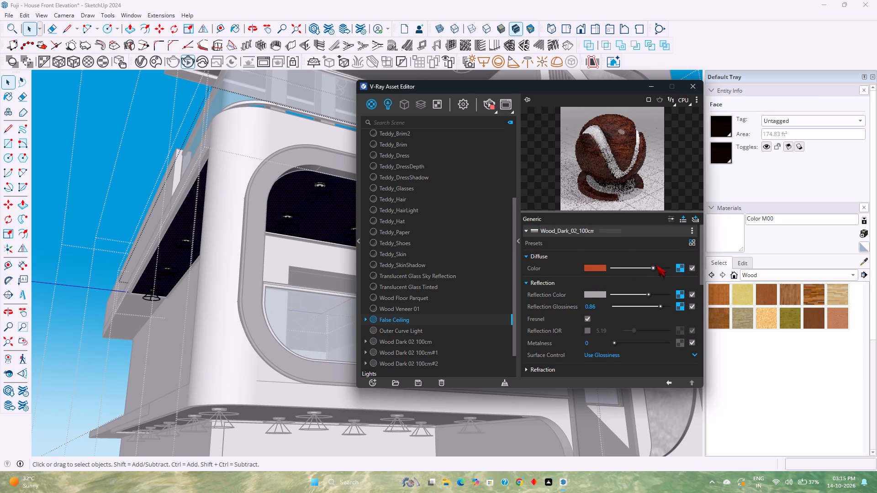
drag(656, 265, 671, 266)
drag(666, 267, 666, 267)
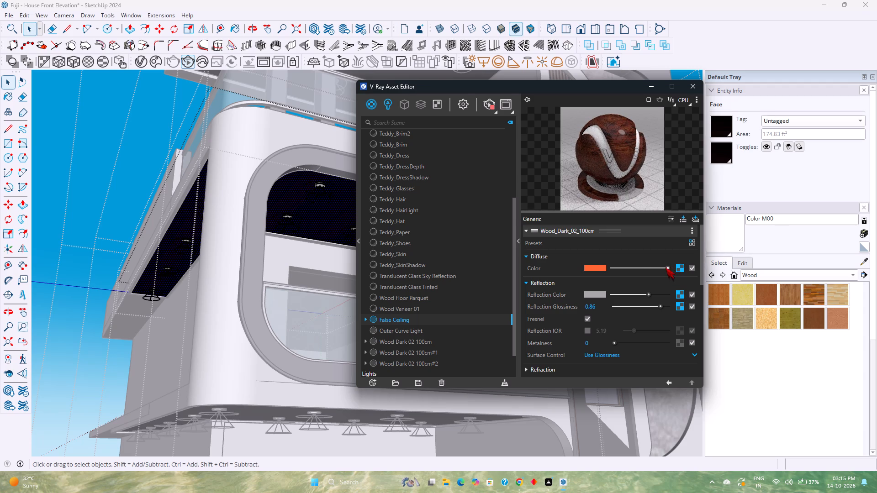
drag(666, 267, 650, 267)
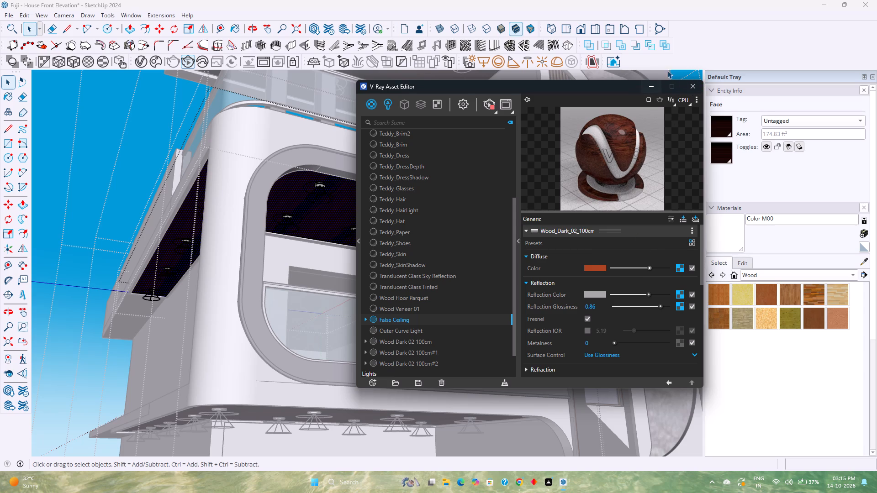
Stop the running render and restart it with V-Ray Interactive to preview the wood ceilings.
click(488, 106)
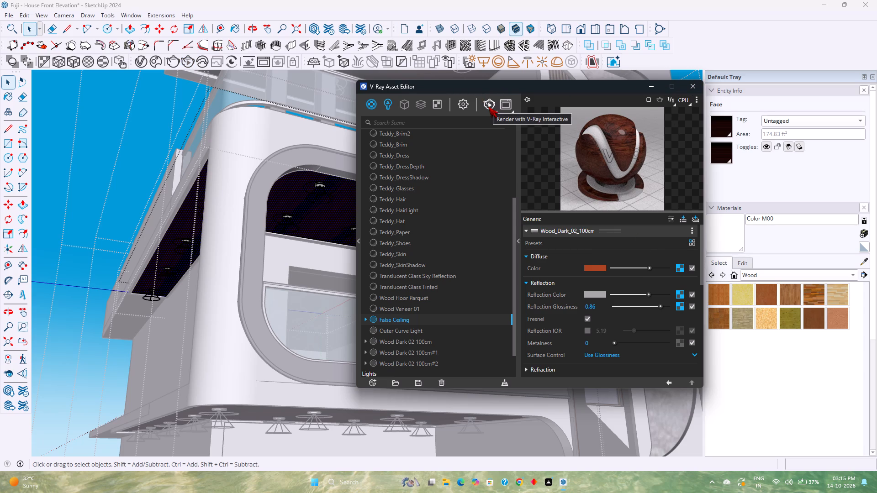
click(488, 106)
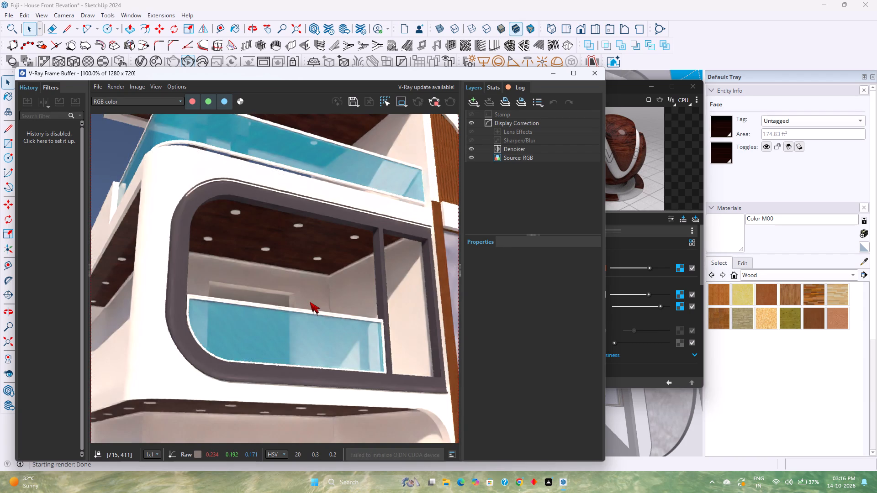
Examine the balcony's dark wood false ceiling up close in the rendered image.
scroll(310, 256, up, 5)
scroll(310, 256, down, 5)
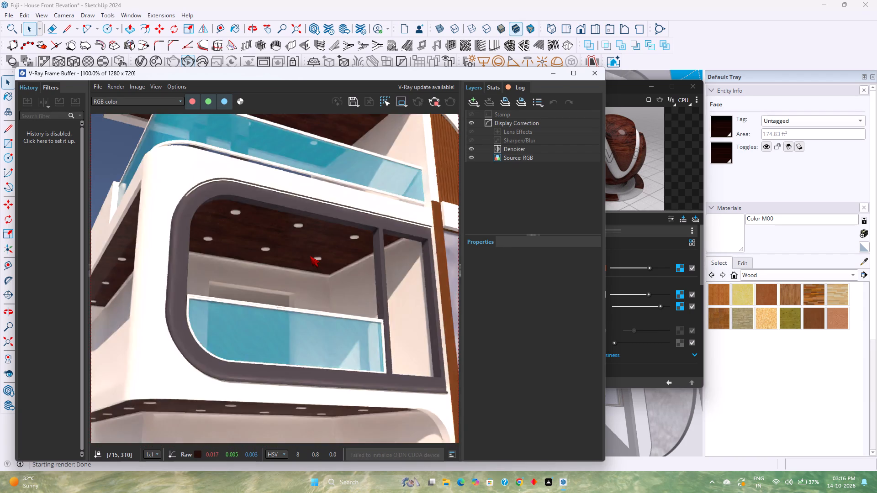
scroll(310, 256, down, 1)
scroll(314, 253, up, 2)
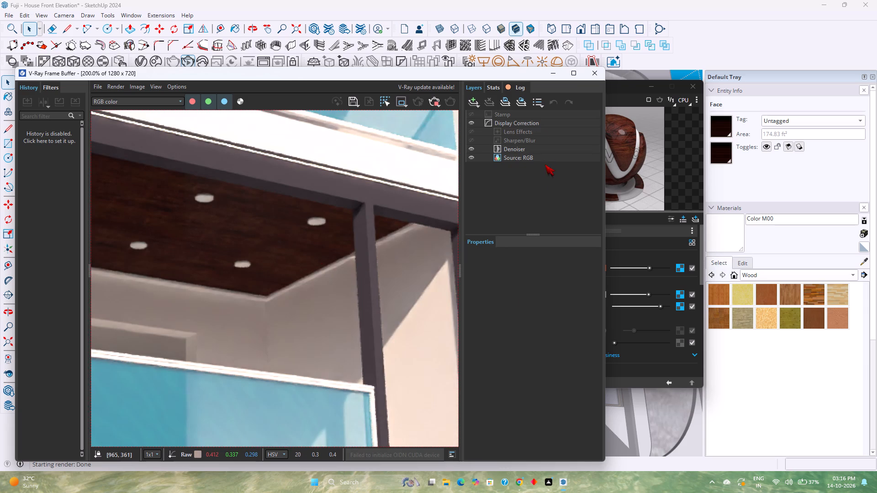
Bring the model view up close under the balcony's false ceiling and inspect the wood finish in the interactive render.
click(556, 76)
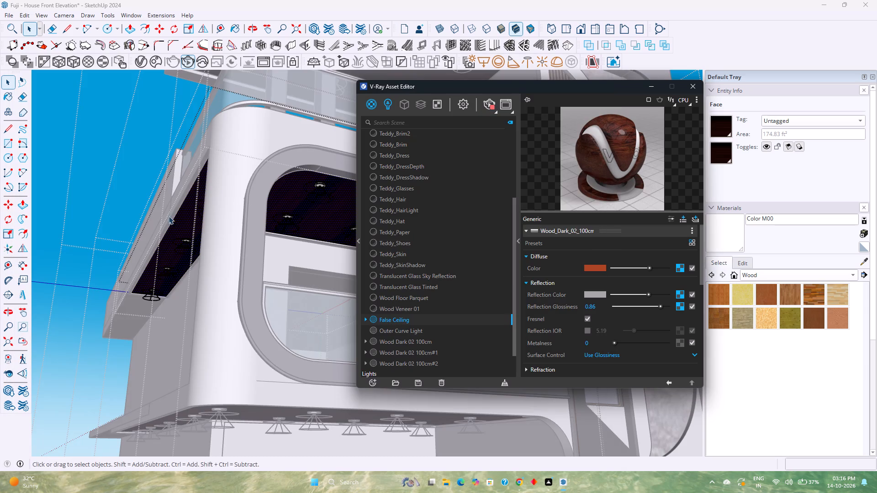
scroll(320, 167, up, 4)
scroll(270, 177, up, 3)
scroll(252, 242, up, 4)
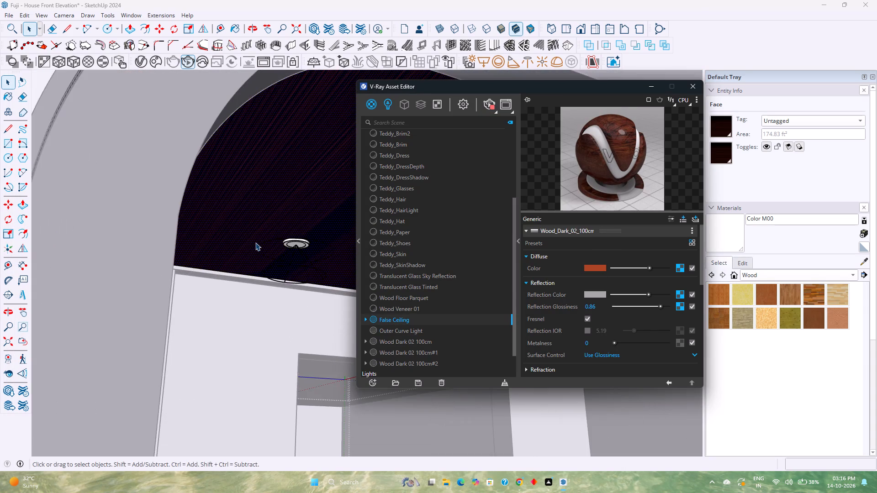
scroll(255, 242, up, 1)
middle_drag(248, 236, 240, 219)
middle_click(240, 219)
middle_click(240, 217)
middle_drag(240, 217, 243, 213)
middle_click(243, 213)
scroll(243, 213, down, 10)
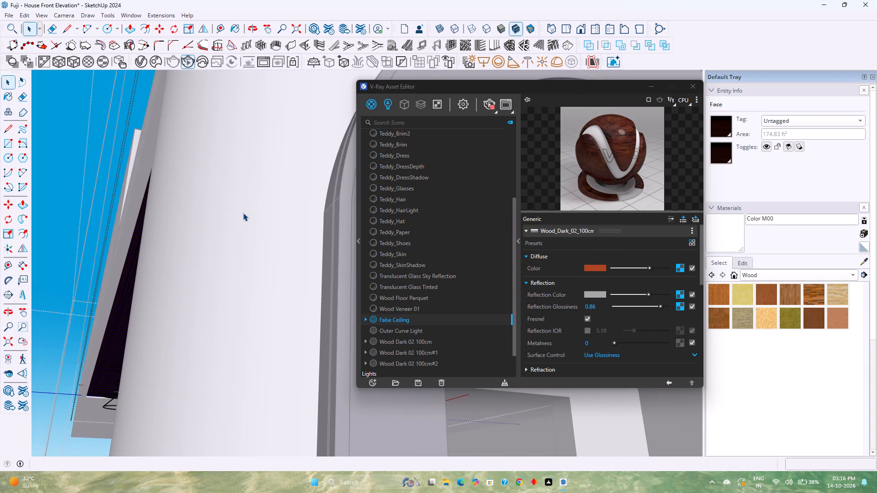
scroll(243, 213, down, 1)
shift+middle_drag(261, 234, 11, 262)
shift+middle_click(11, 262)
scroll(229, 274, up, 5)
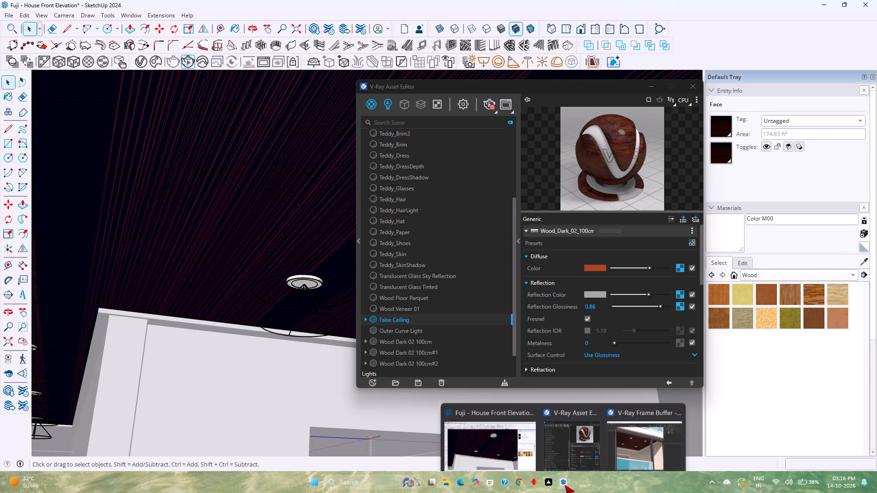
click(645, 446)
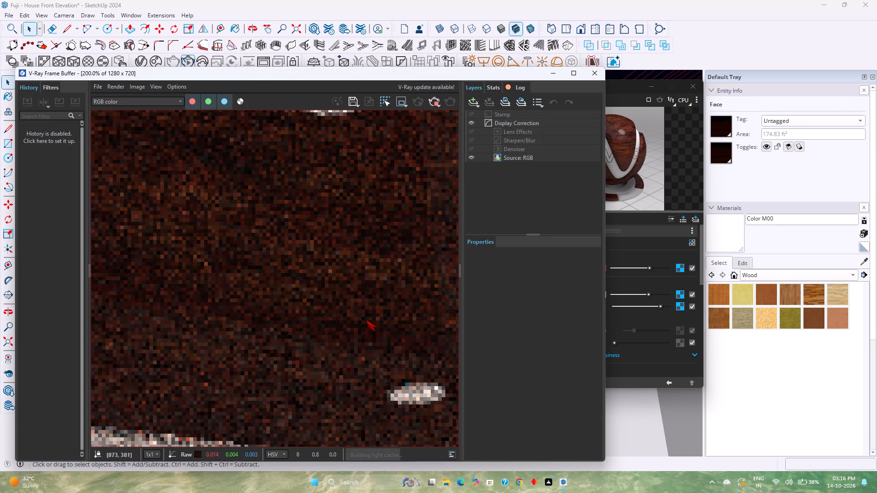
drag(636, 92, 682, 86)
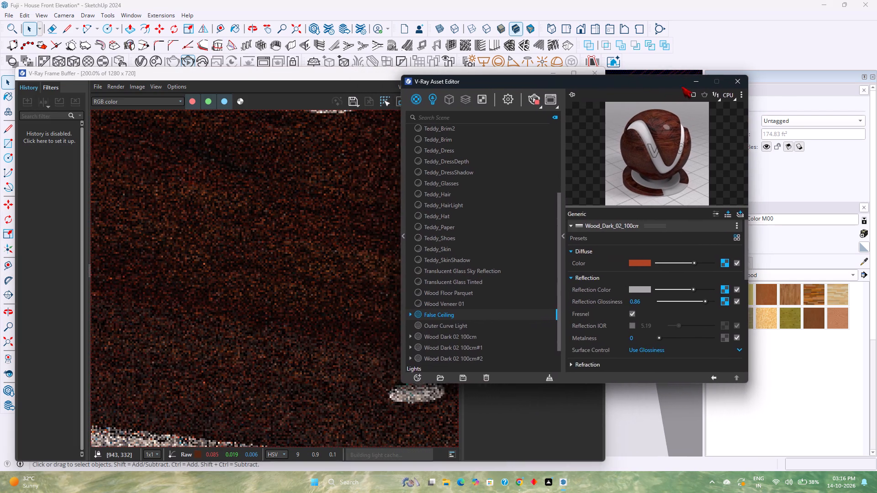
drag(682, 86, 738, 83)
scroll(286, 291, down, 2)
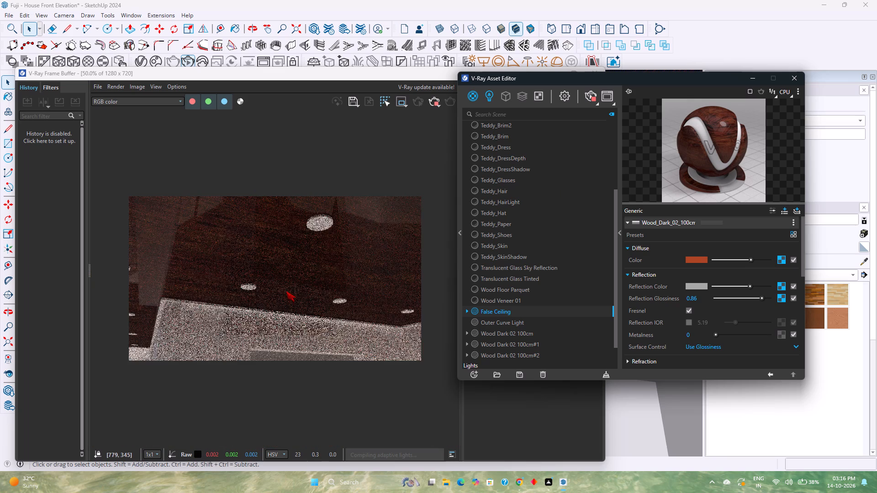
scroll(286, 291, up, 1)
scroll(286, 291, down, 1)
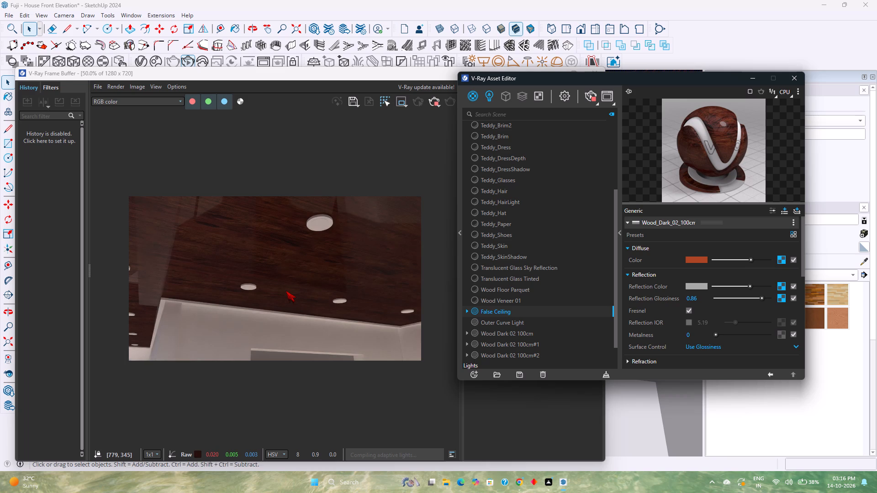
Set the False Ceiling material's Reflection Glossiness to 0.1.
double_click(707, 295)
text(0.1)
key(Return)
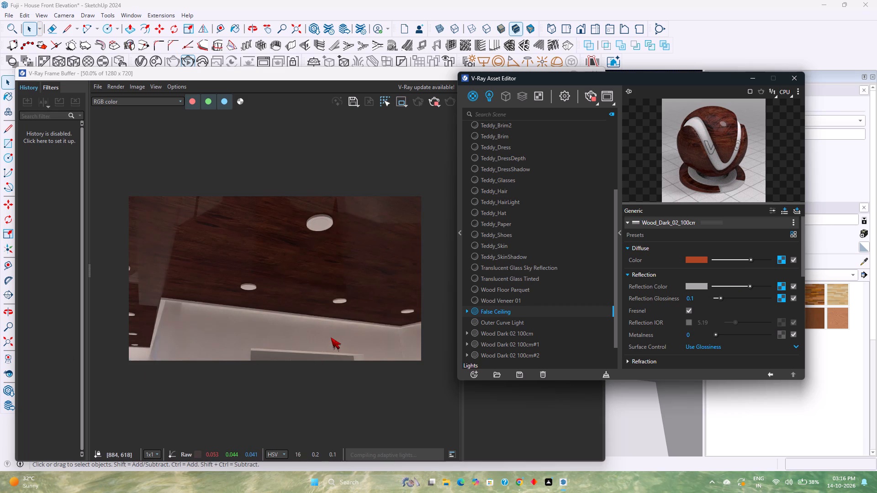
Switch the model to the front view and check the elevation's wood surfaces in the interactive render.
scroll(331, 337, down, 3)
scroll(331, 337, up, 3)
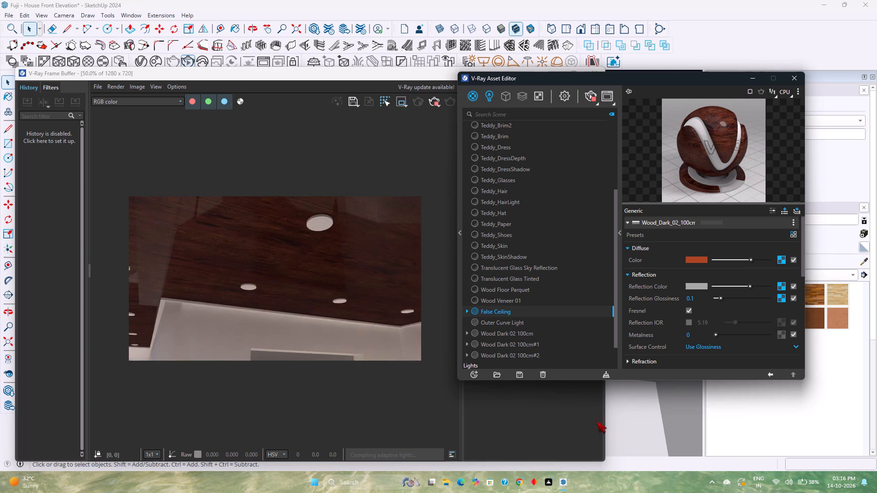
scroll(630, 421, down, 14)
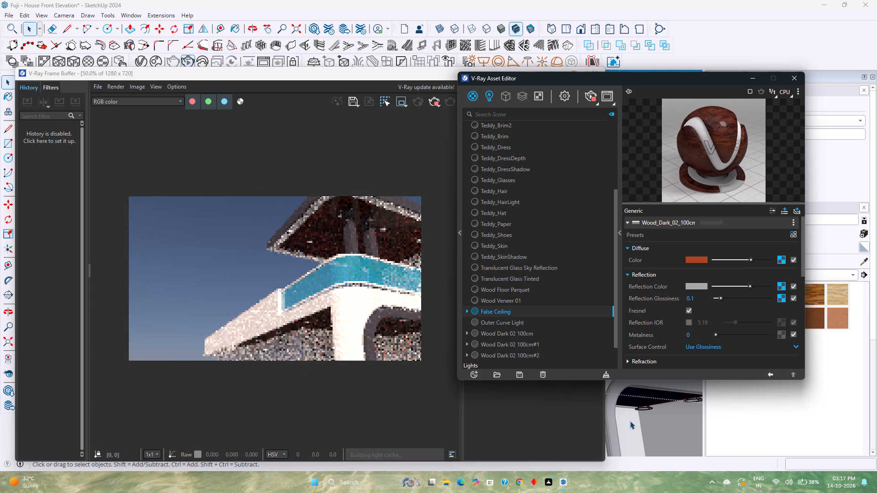
click(577, 29)
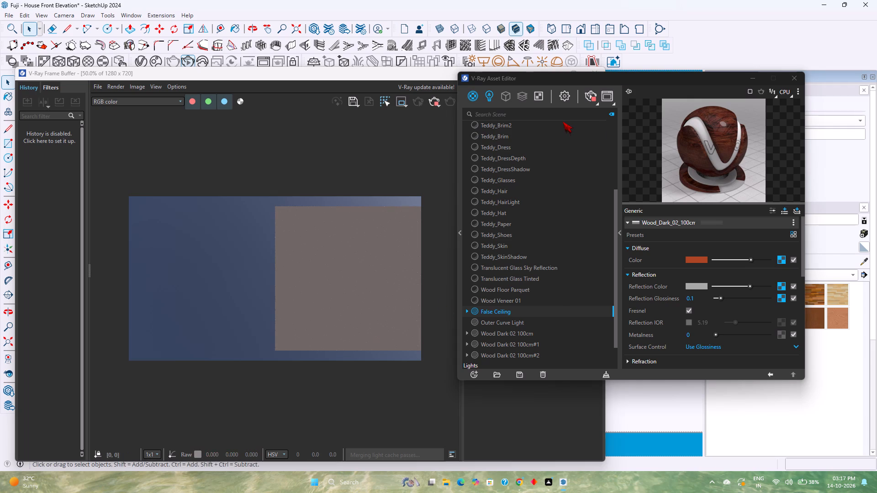
key(Escape)
click(576, 30)
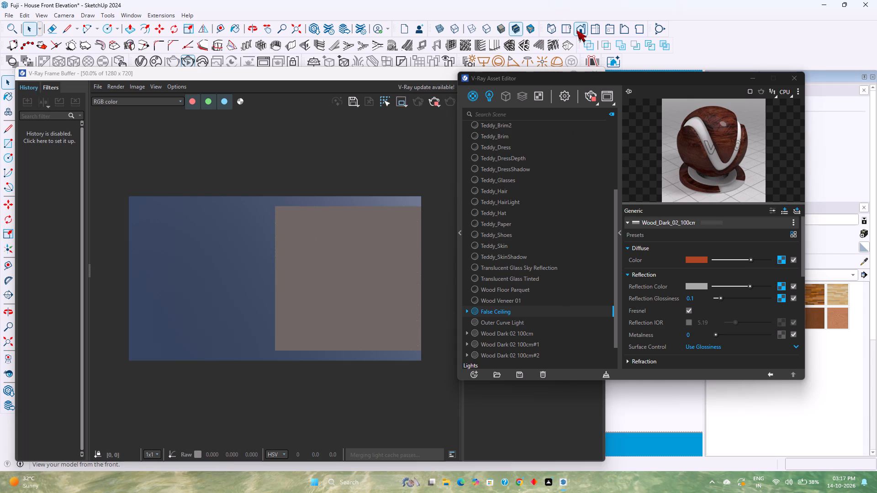
key(Escape)
key(Escape)
click(576, 30)
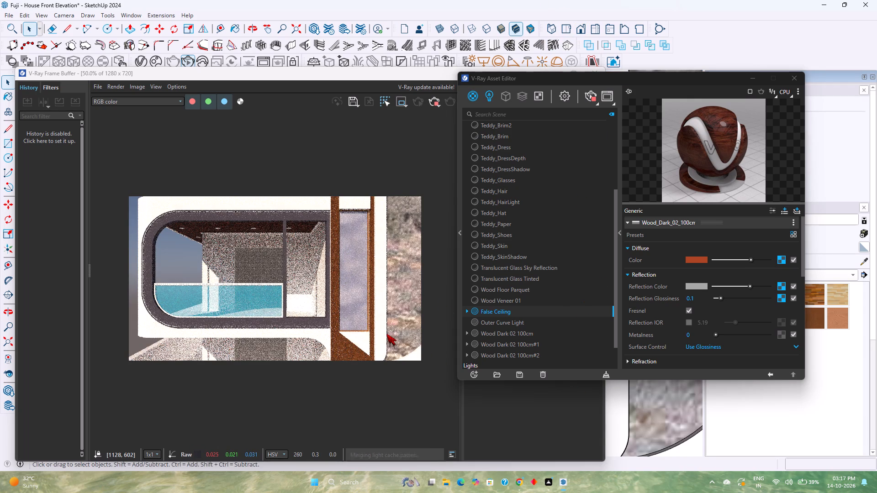
scroll(434, 395, down, 2)
scroll(434, 395, up, 2)
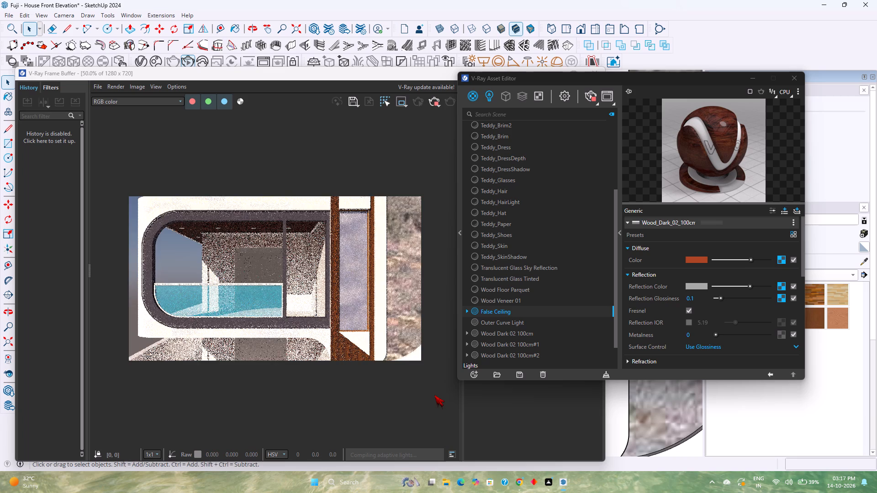
scroll(656, 416, down, 6)
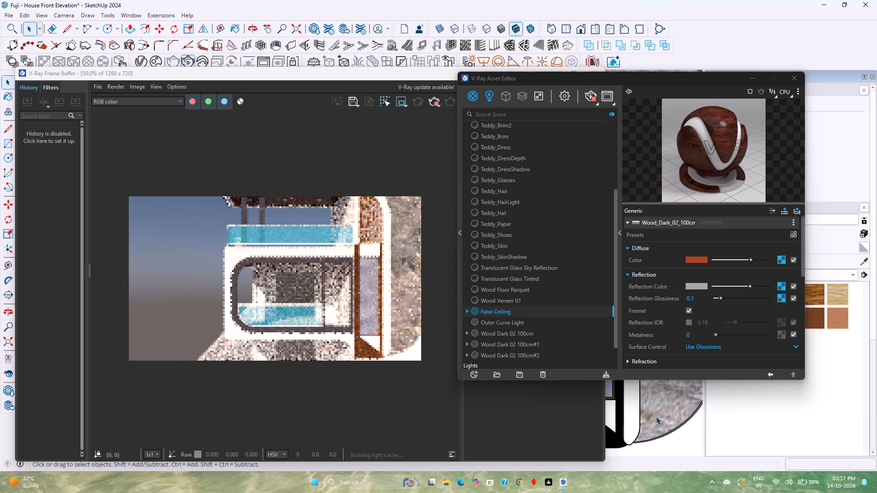
shift+middle_drag(656, 417, 655, 476)
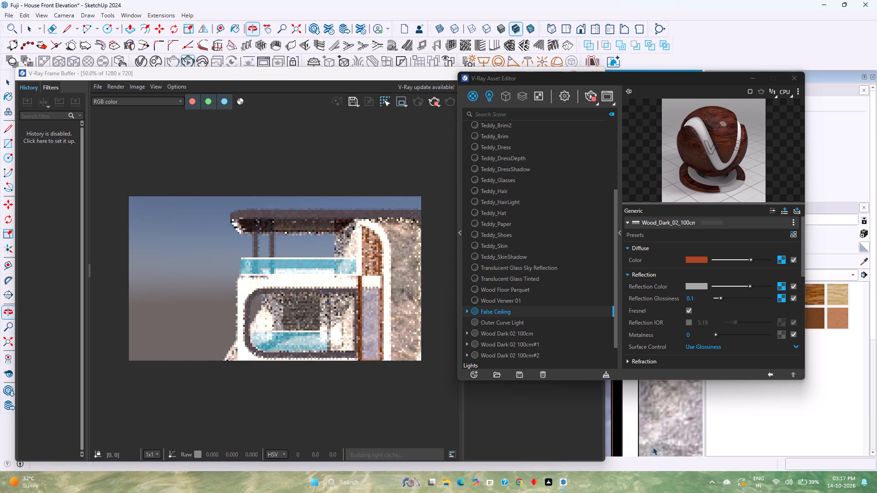
middle_drag(655, 432, 648, 418)
middle_click(648, 418)
middle_drag(648, 418, 645, 408)
middle_click(645, 408)
scroll(645, 408, up, 1)
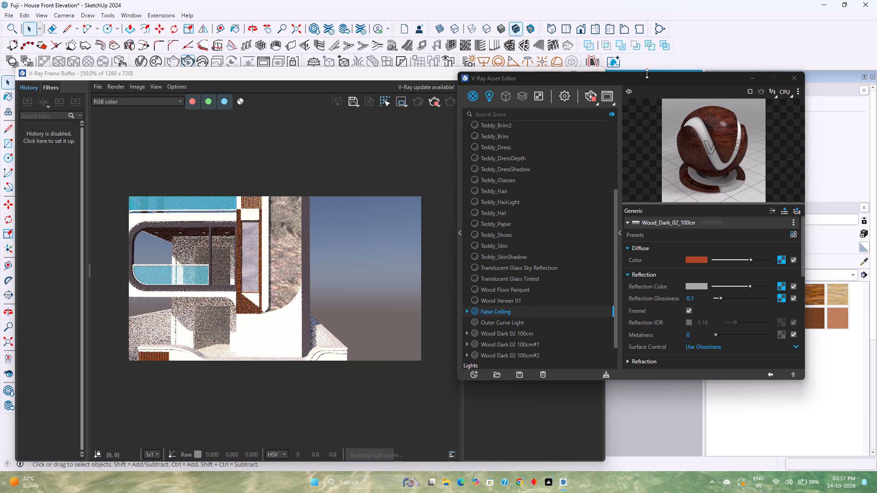
click(587, 30)
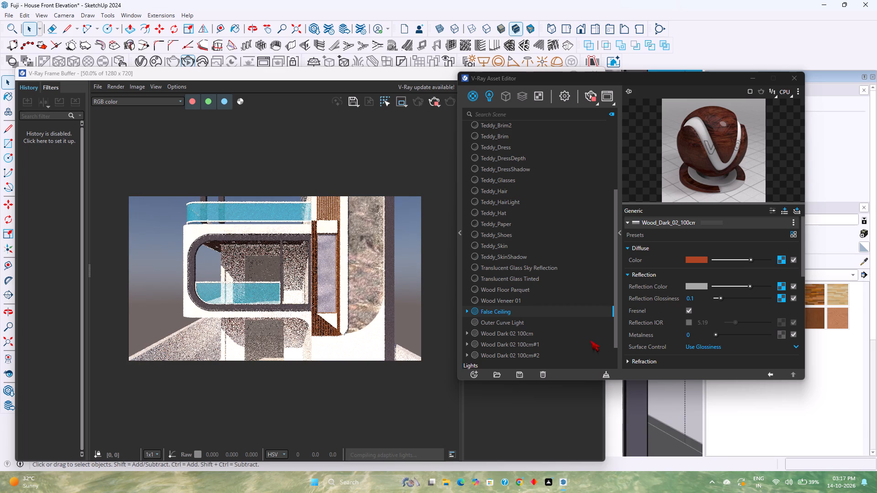
Clear the render and asset windows away and examine the top-floor canopy's wood ceiling in the model from below.
click(756, 82)
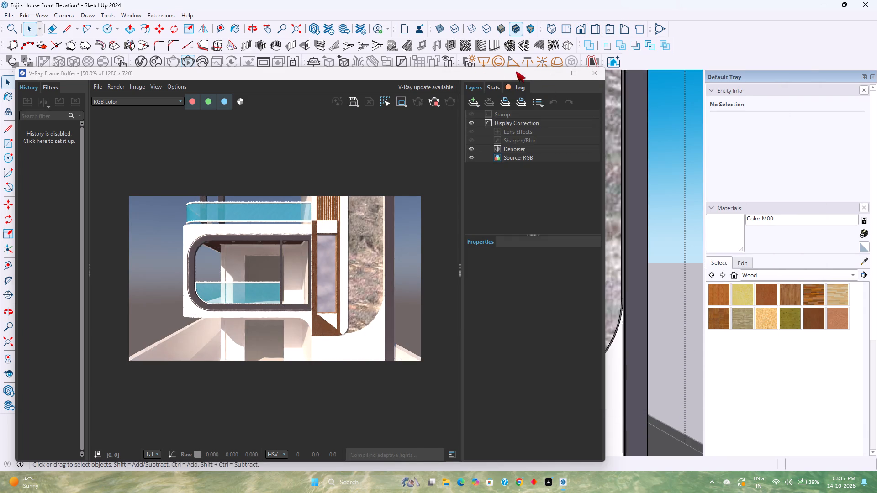
click(549, 74)
scroll(462, 161, down, 4)
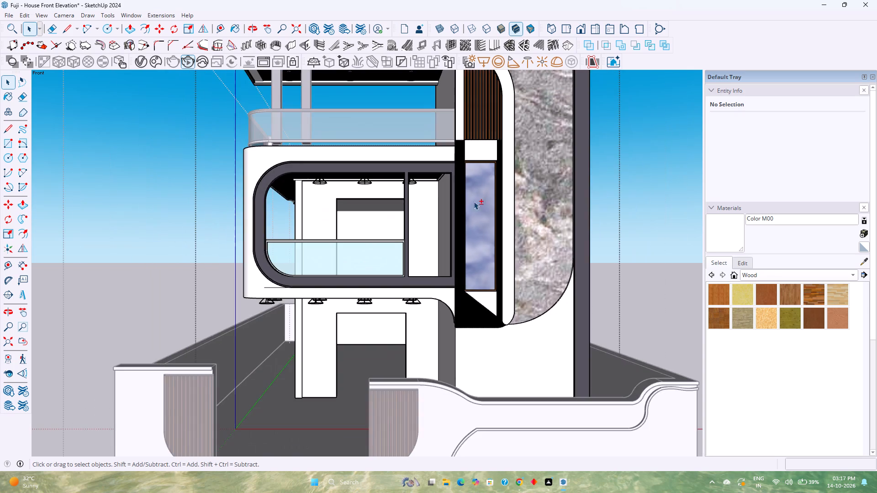
shift+middle_drag(478, 205, 443, 282)
scroll(444, 264, down, 3)
shift+middle_click(451, 270)
shift+middle_drag(451, 270, 440, 238)
middle_drag(392, 260, 391, 260)
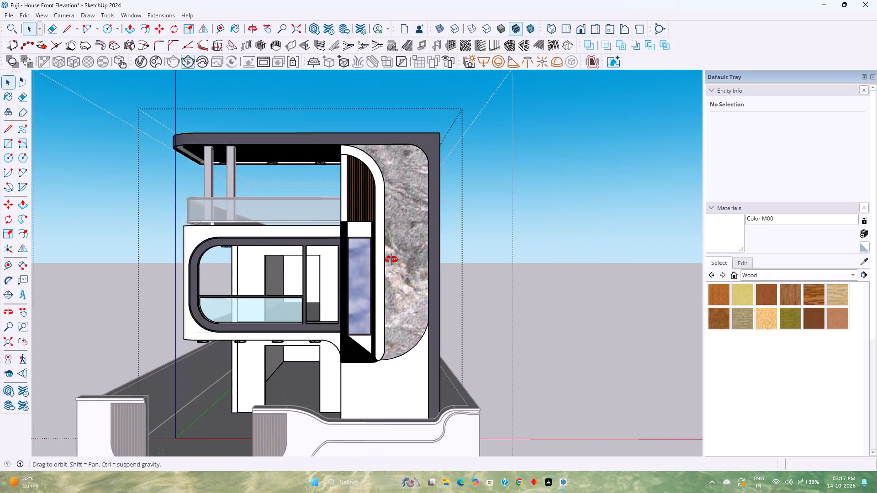
middle_drag(391, 260, 426, 238)
middle_click(426, 238)
scroll(308, 115, up, 9)
middle_drag(324, 135, 337, 115)
middle_click(338, 115)
middle_drag(338, 115, 351, 108)
middle_click(351, 108)
scroll(330, 285, up, 1)
middle_drag(330, 285, 335, 251)
middle_click(335, 251)
scroll(335, 251, down, 1)
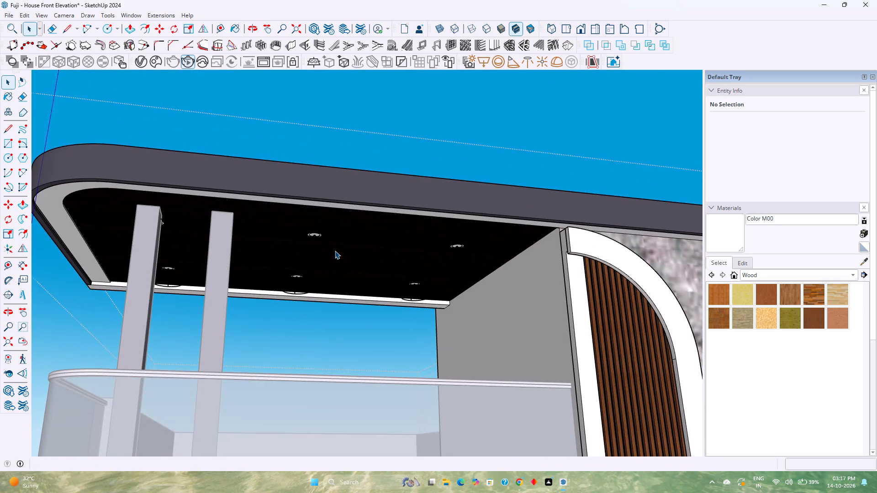
scroll(335, 251, down, 2)
middle_click(309, 239)
middle_click(310, 237)
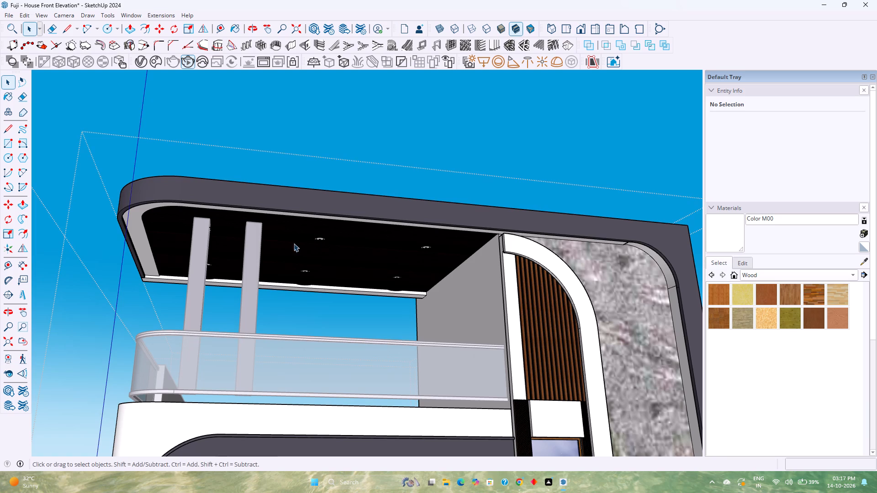
key(Escape)
scroll(144, 280, up, 6)
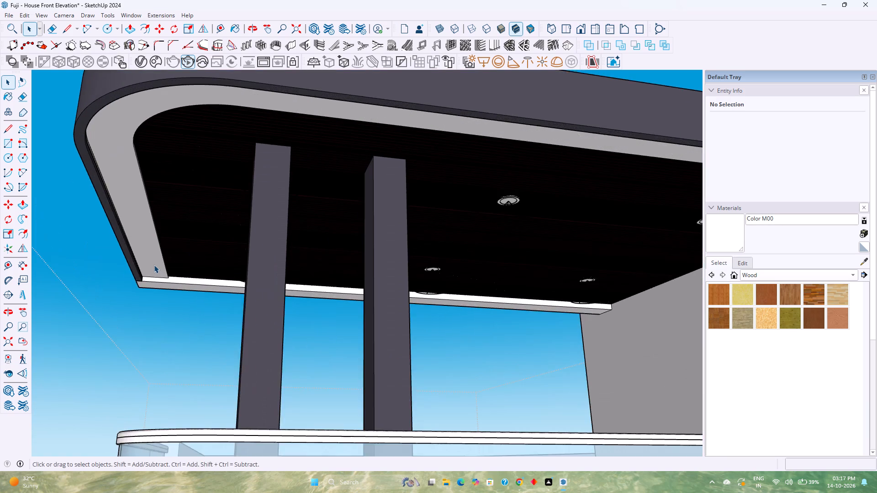
scroll(154, 265, up, 1)
middle_drag(156, 265, 130, 288)
scroll(131, 284, down, 3)
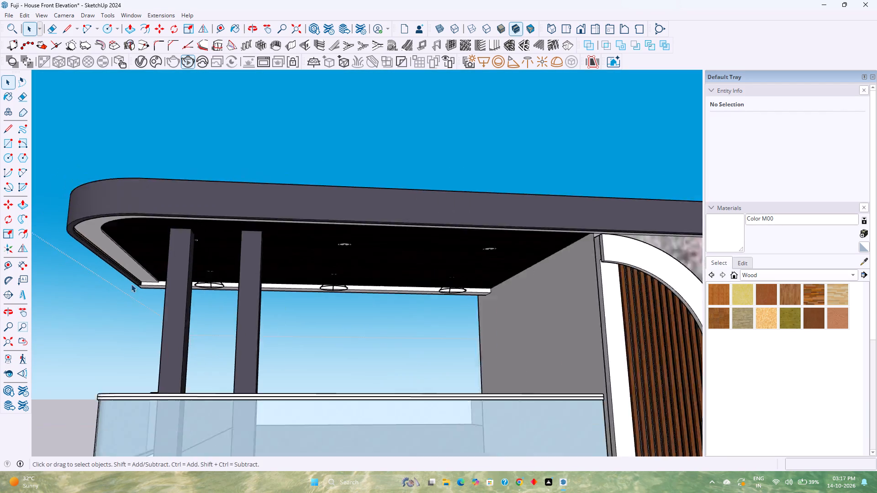
scroll(131, 284, down, 2)
middle_drag(131, 284, 138, 271)
middle_click(144, 268)
middle_drag(144, 267, 150, 264)
key(Escape)
scroll(174, 257, down, 8)
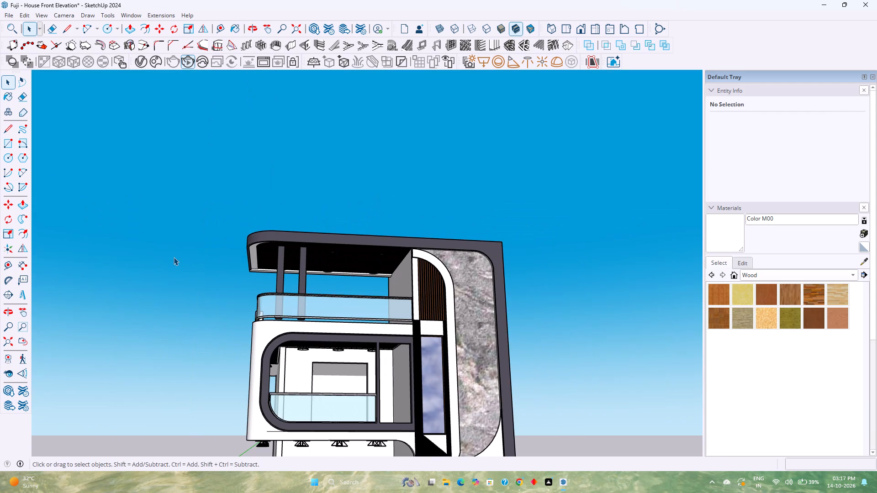
View the house front from a low angle that shows the false ceilings of both upper levels.
key(Escape)
click(517, 215)
scroll(509, 228, down, 3)
middle_drag(489, 288, 486, 286)
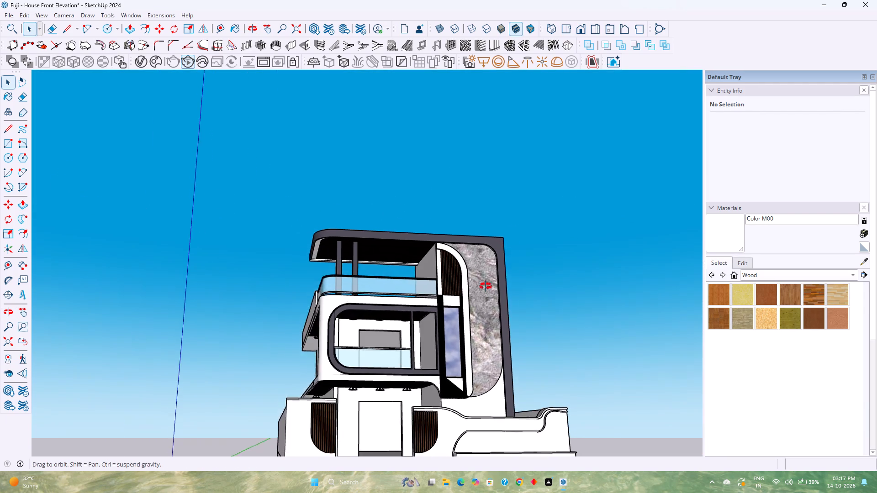
middle_drag(486, 286, 467, 248)
scroll(455, 247, up, 6)
middle_drag(455, 247, 460, 258)
middle_click(460, 269)
middle_click(460, 269)
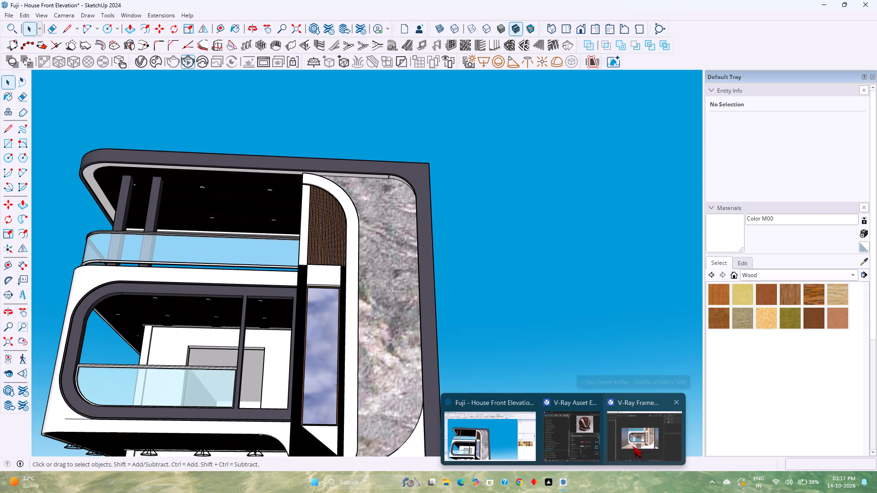
Raise the False Ceiling material's diffuse color to its brightest orange and close the asset editor.
click(592, 437)
drag(755, 258, 776, 260)
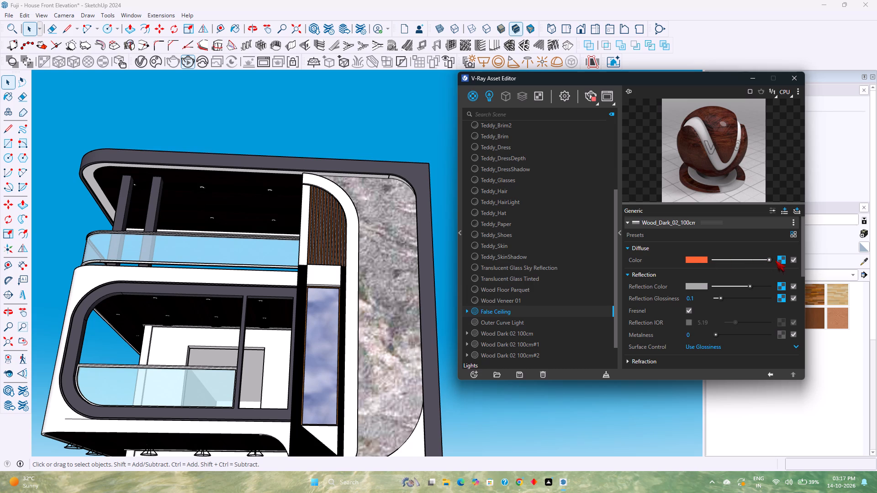
drag(776, 260, 777, 260)
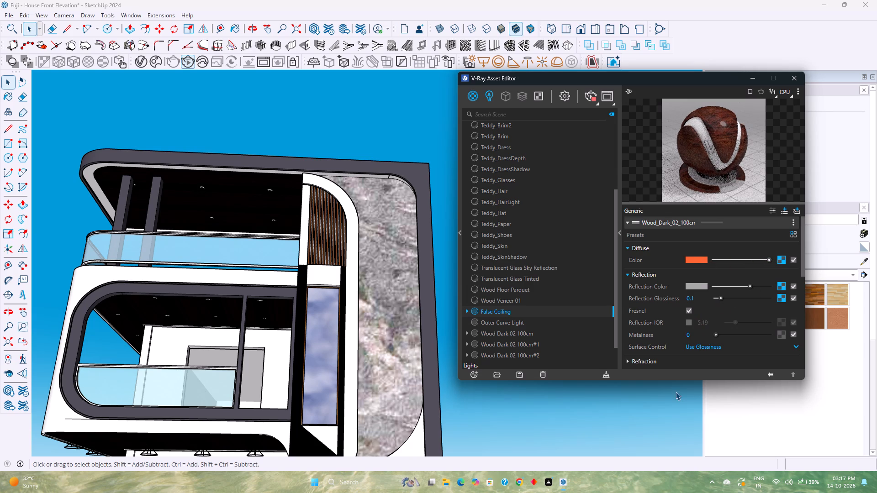
click(649, 410)
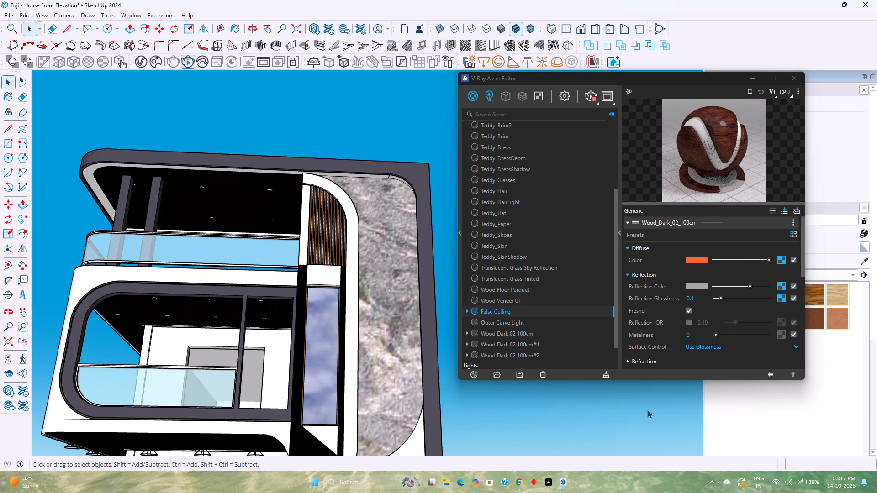
click(793, 81)
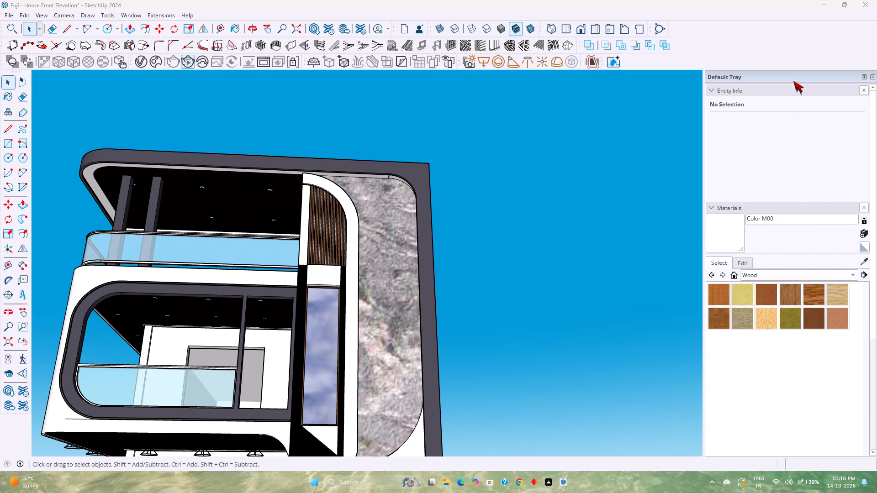
Frame the upper balconies and their wood ceilings from a low angle and restart the interactive render.
scroll(230, 218, up, 13)
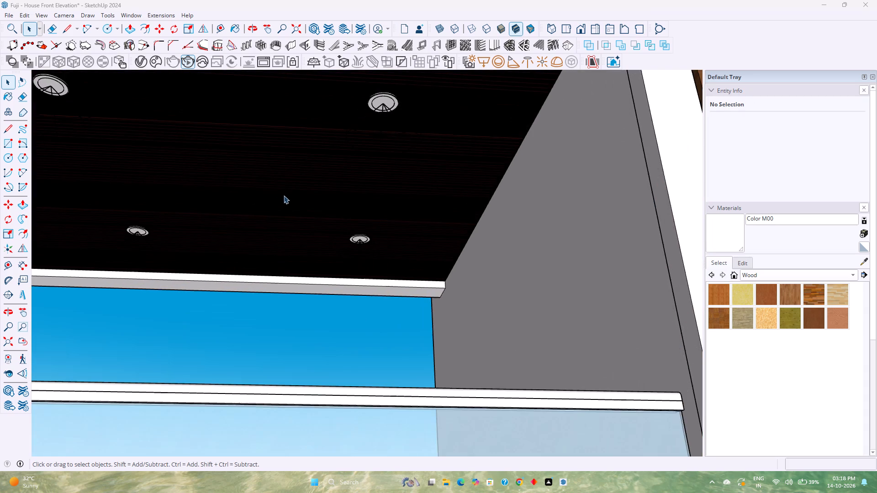
middle_drag(306, 194, 344, 188)
middle_click(344, 188)
scroll(344, 188, down, 9)
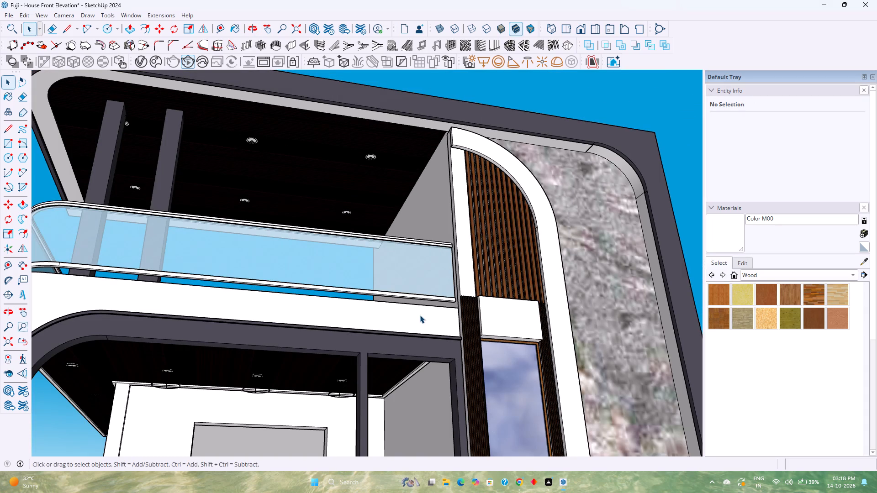
click(567, 483)
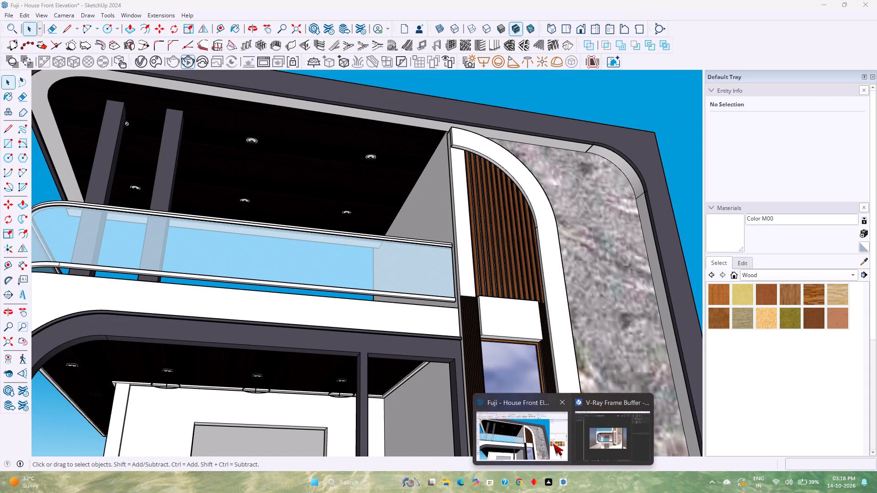
click(553, 444)
click(187, 61)
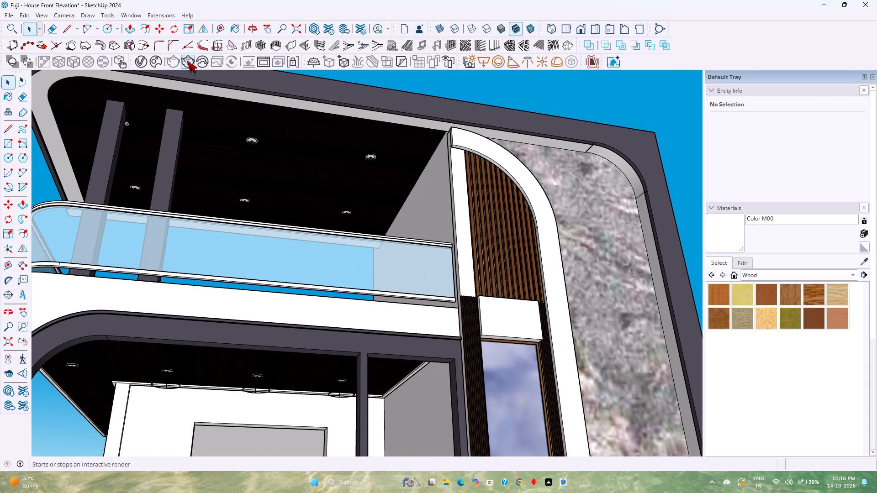
click(189, 63)
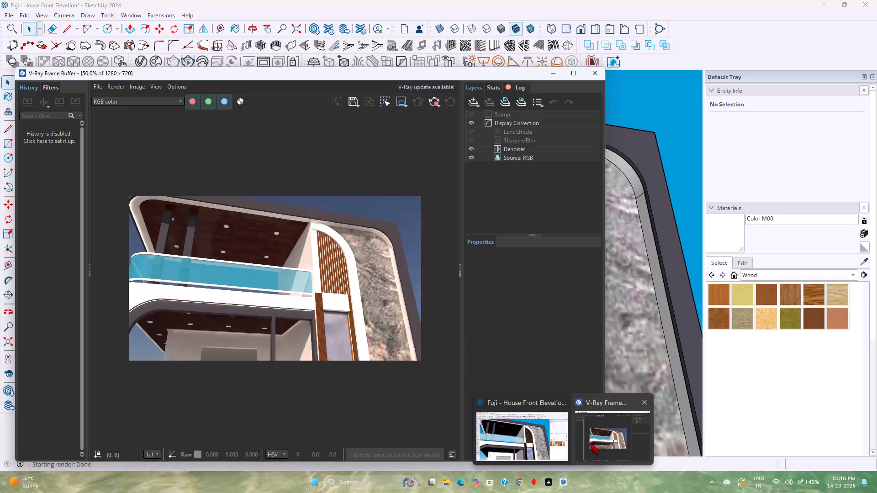
Reopen the False Ceiling material's settings and test its diffuse color brightness, finishing at the maximum.
click(156, 64)
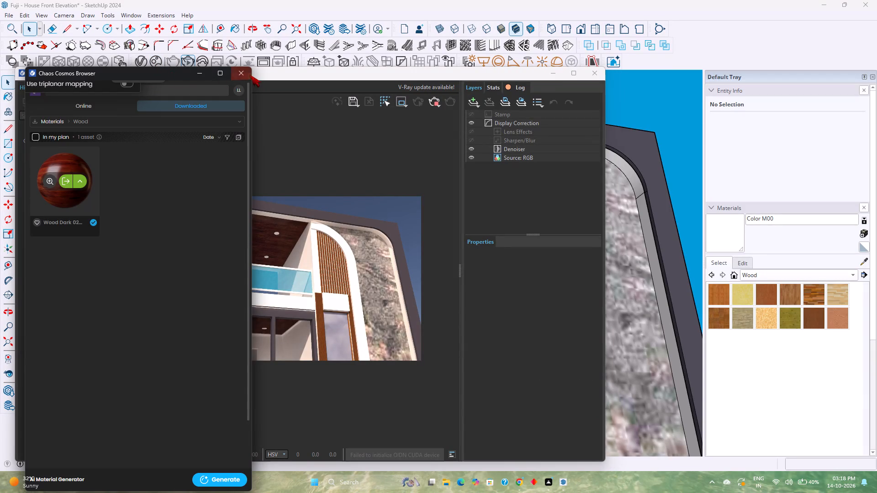
click(249, 74)
click(139, 57)
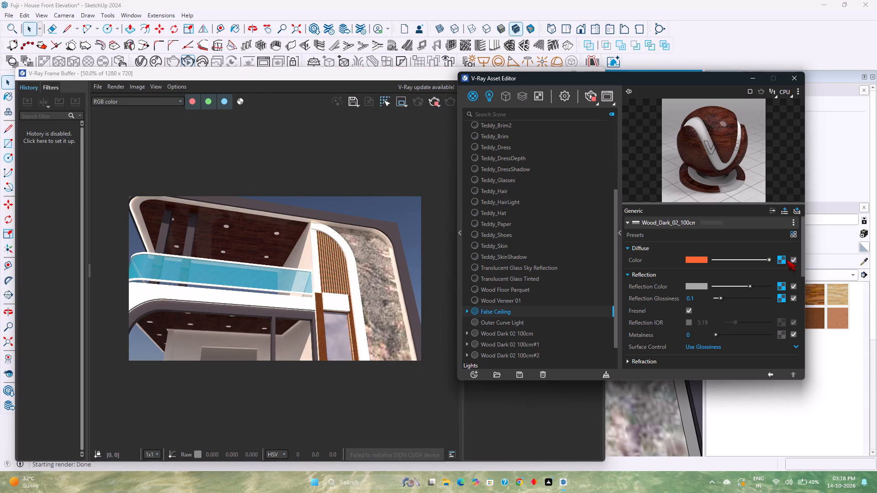
drag(770, 257, 715, 257)
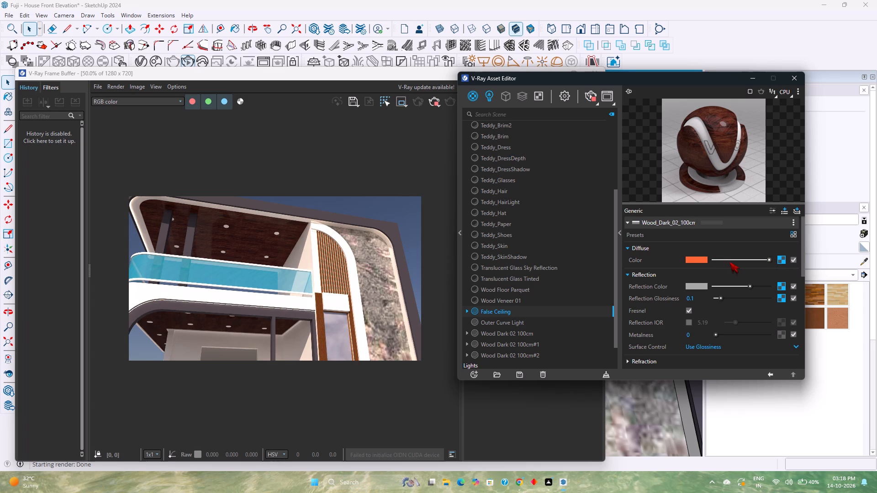
click(729, 262)
drag(726, 258, 800, 252)
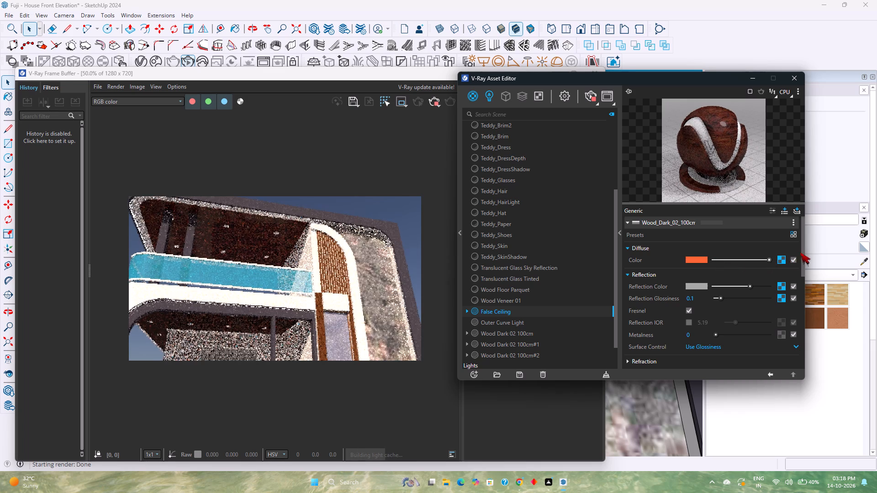
drag(800, 252, 804, 252)
Pick a more saturated orange as the False Ceiling diffuse color, about R 0.941, G 0.315, B 0.109.
click(698, 259)
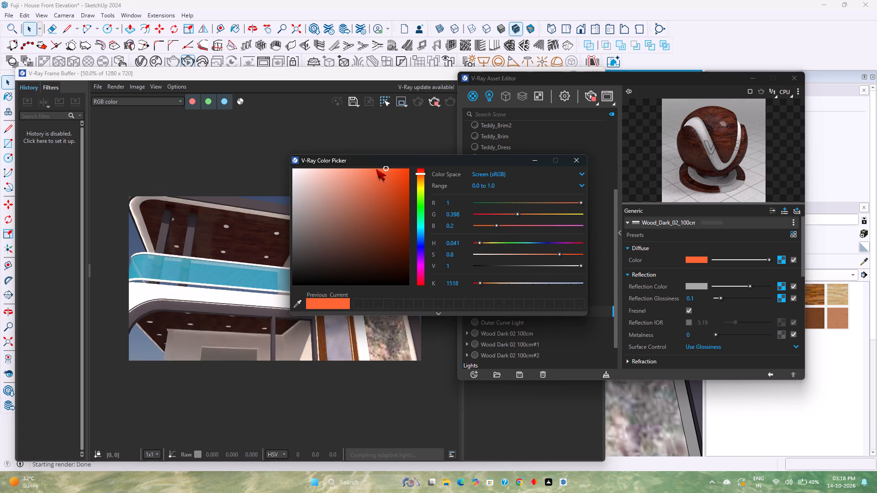
drag(385, 169, 390, 172)
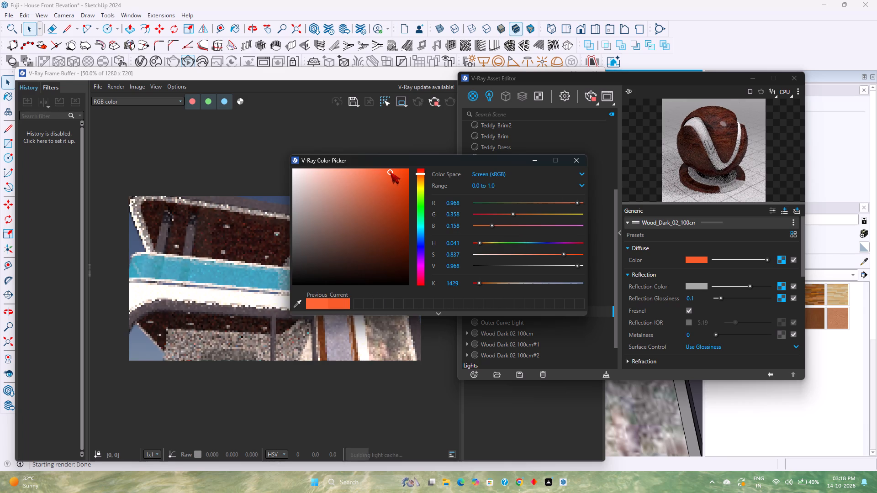
drag(390, 172, 390, 171)
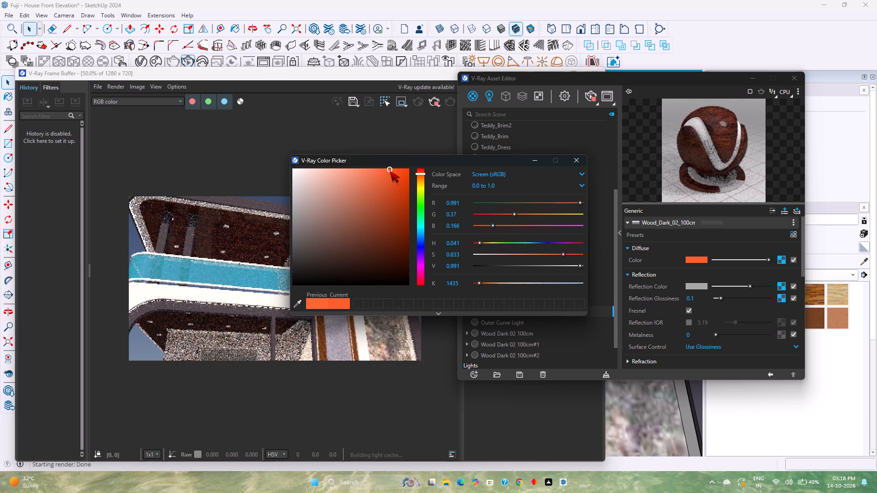
drag(390, 171, 390, 201)
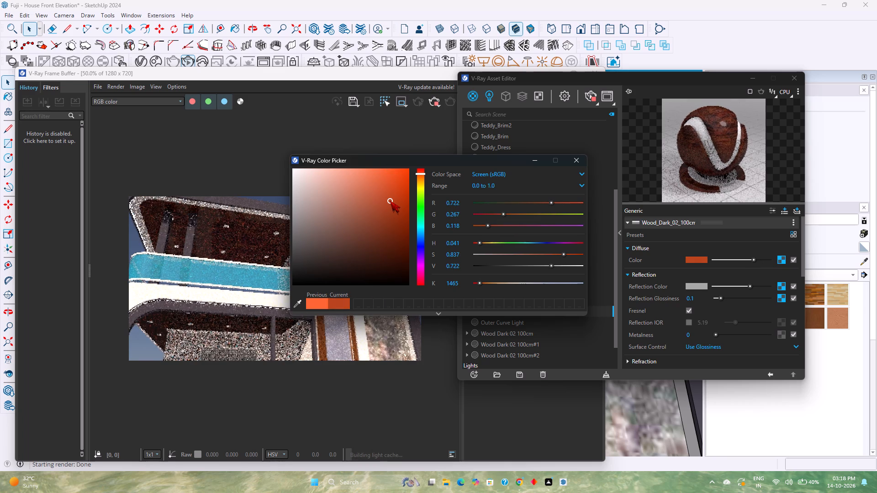
drag(390, 201, 394, 173)
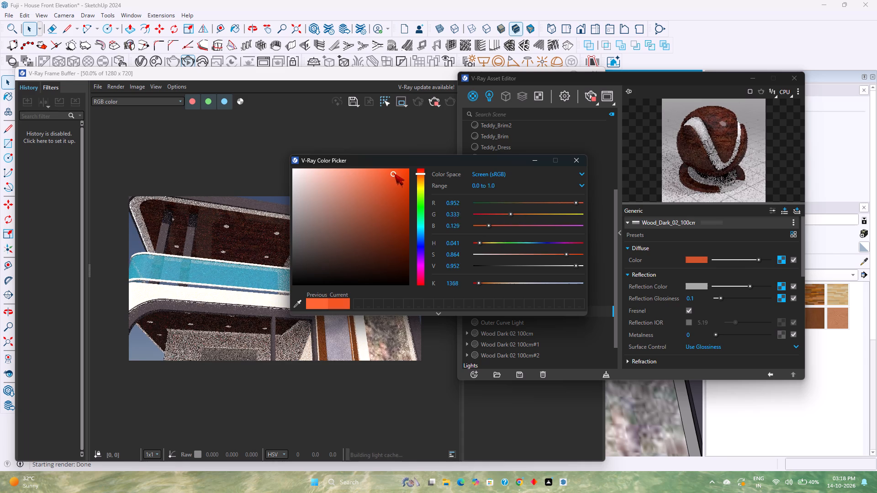
drag(394, 173, 402, 167)
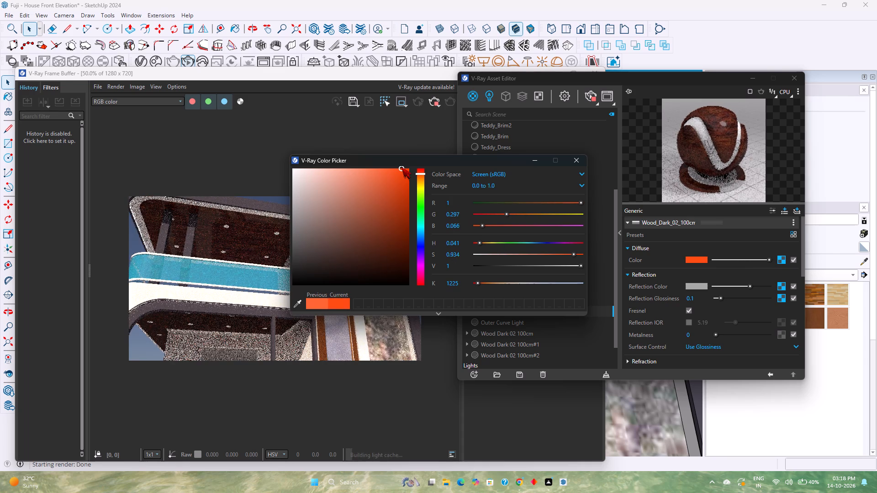
drag(402, 167, 411, 168)
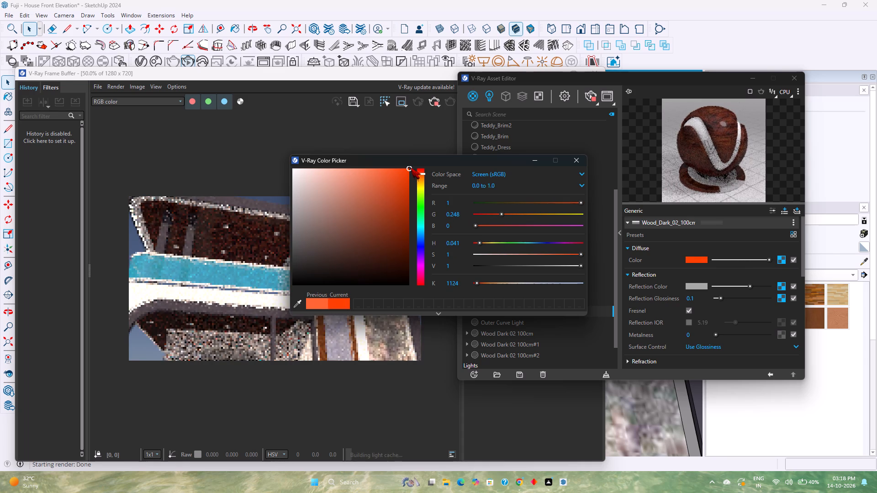
drag(411, 168, 396, 175)
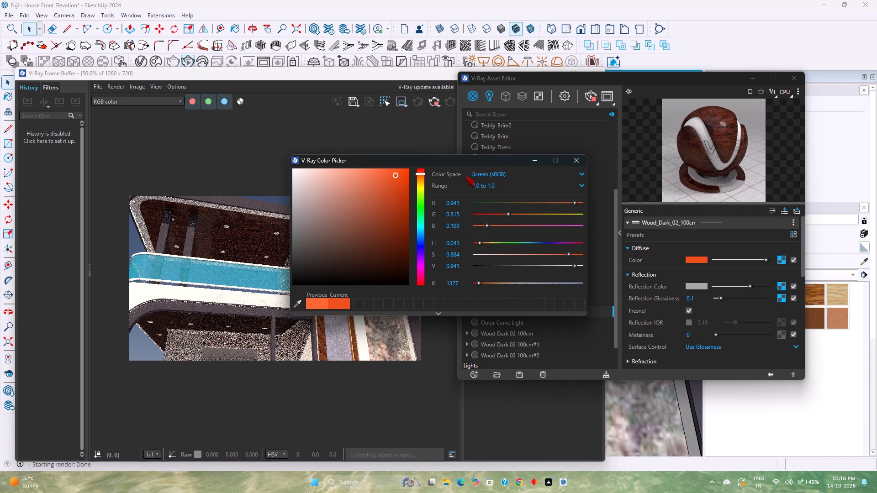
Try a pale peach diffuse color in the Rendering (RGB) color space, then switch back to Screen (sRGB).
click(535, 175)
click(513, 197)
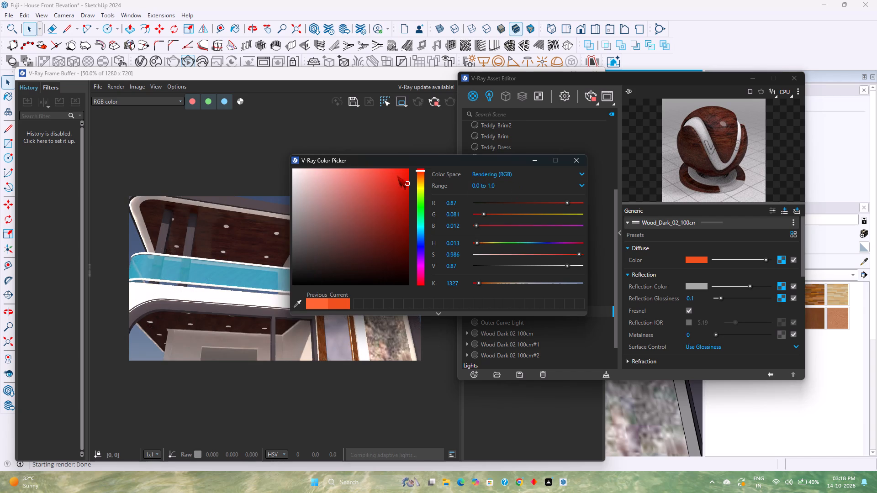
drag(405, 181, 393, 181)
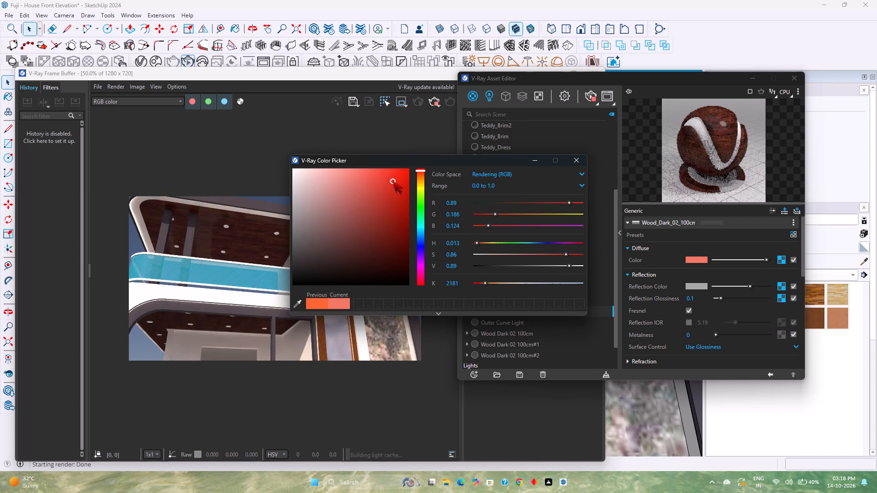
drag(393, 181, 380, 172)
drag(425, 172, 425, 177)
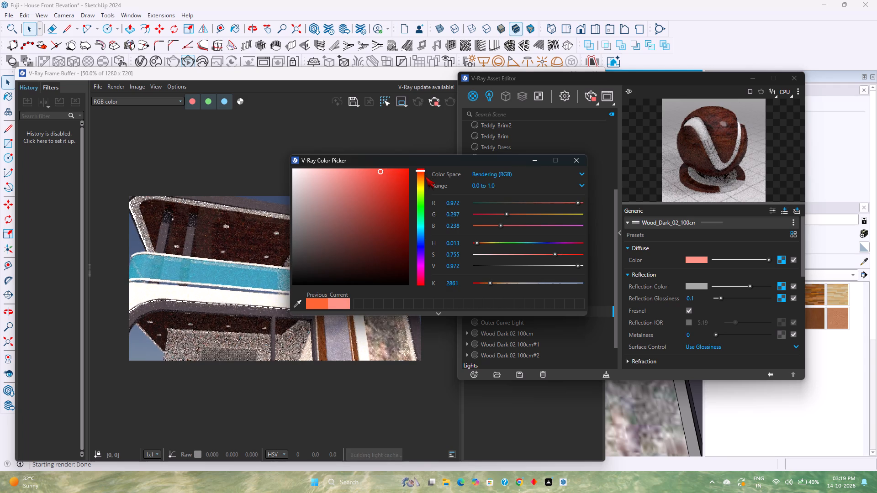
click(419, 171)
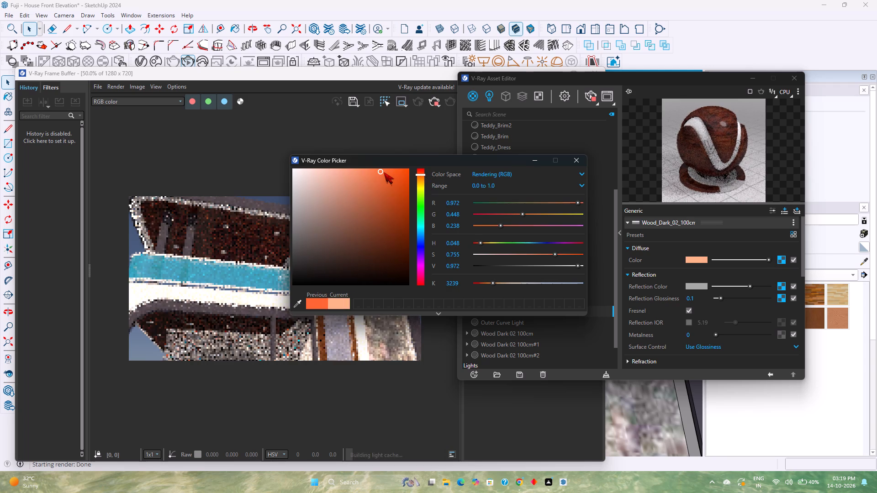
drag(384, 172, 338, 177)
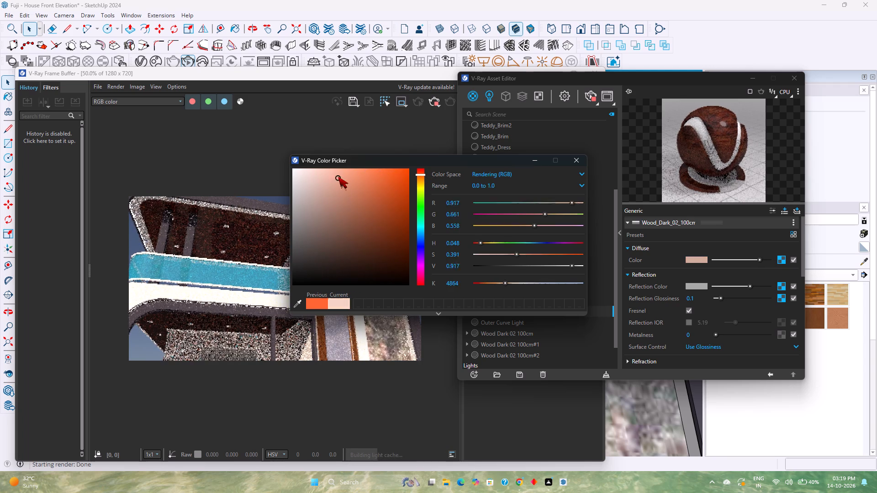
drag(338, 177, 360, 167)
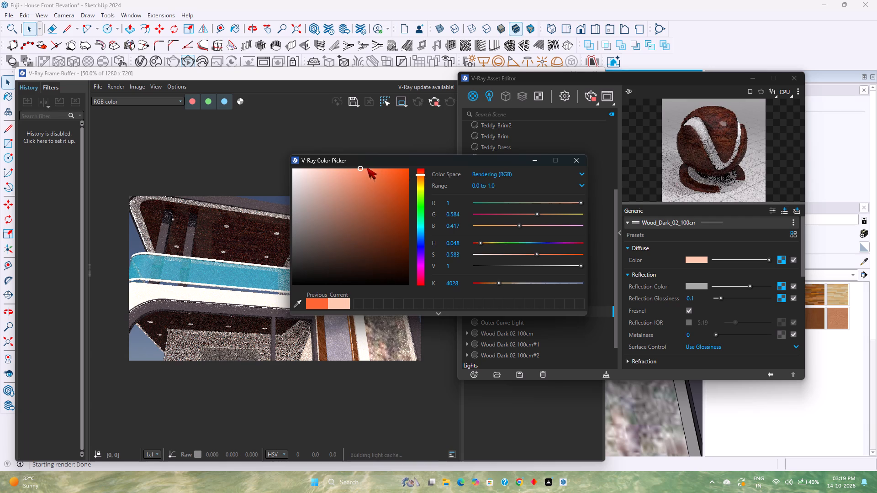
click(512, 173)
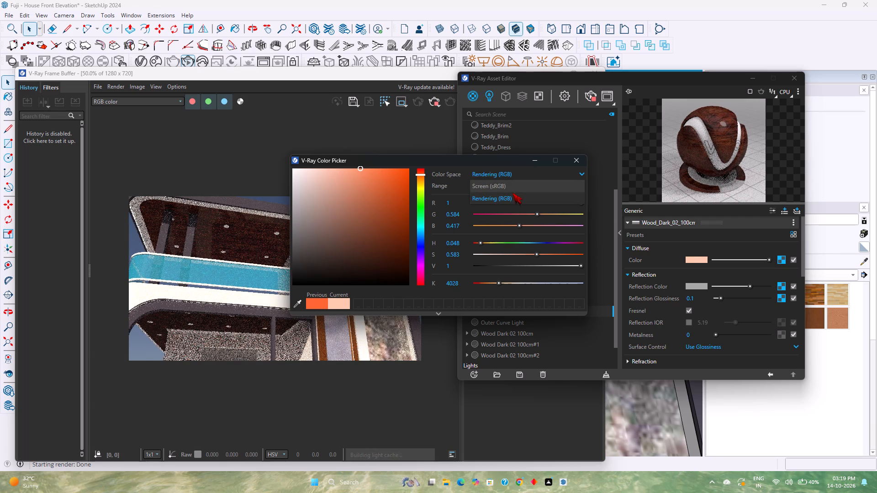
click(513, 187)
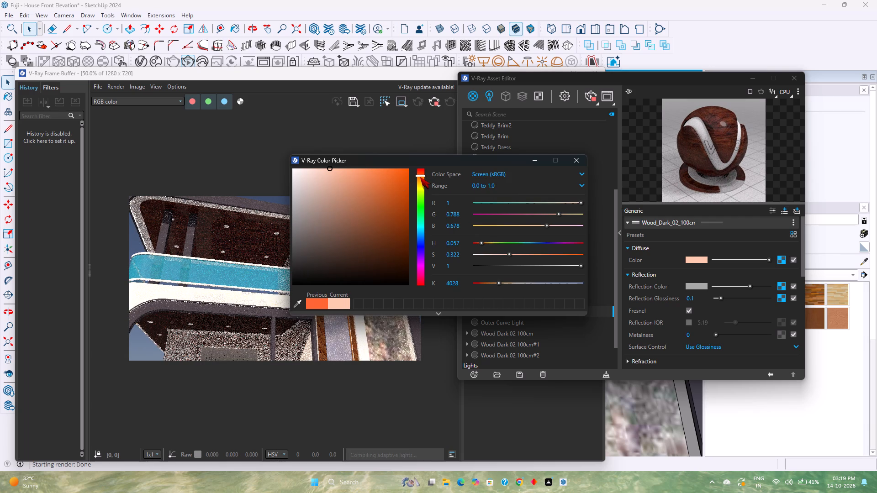
Set the diffuse color to vivid orange, about R 0.972, G 0.356, B 0.049, then raise its brightness to maximum.
click(420, 177)
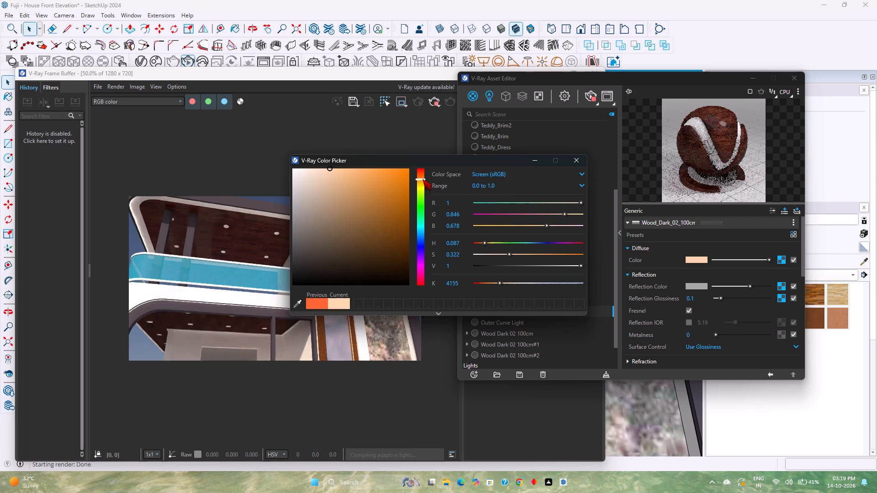
drag(371, 172, 394, 172)
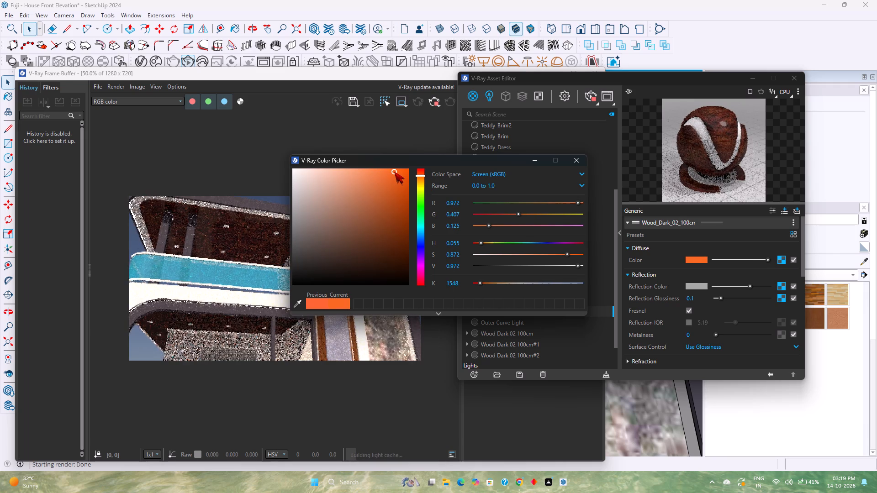
drag(394, 172, 403, 172)
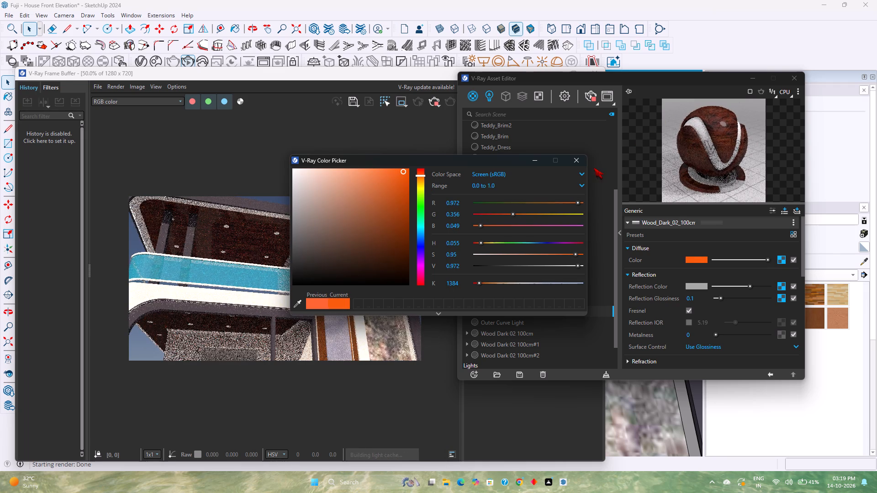
click(583, 163)
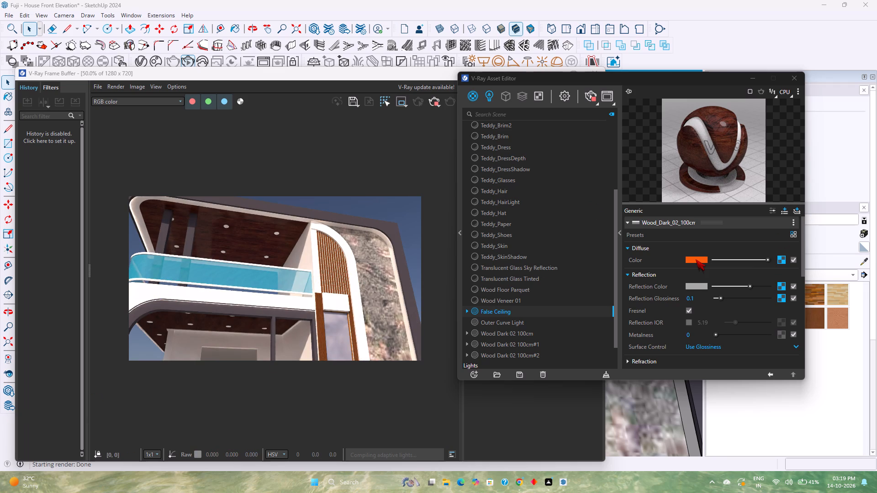
scroll(696, 259, up, 2)
drag(771, 261, 785, 255)
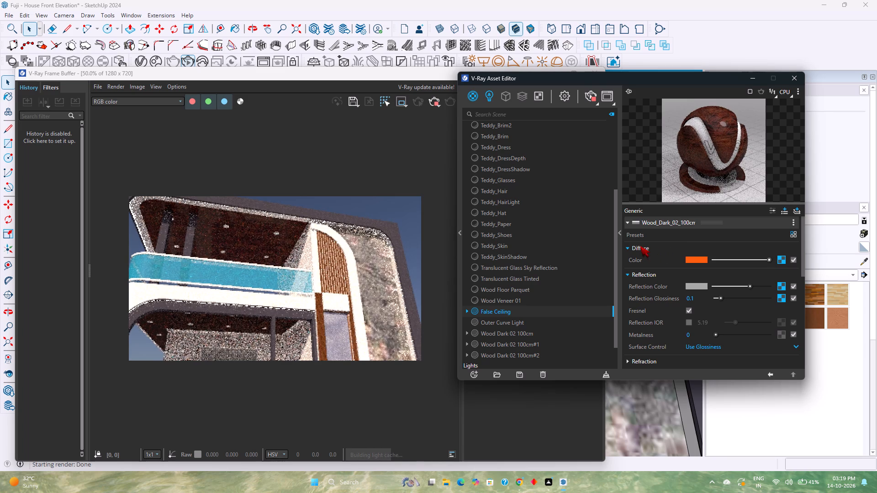
Set the blend of the False Ceiling diffuse color's Tri-Planar texture to 0.25.
click(783, 258)
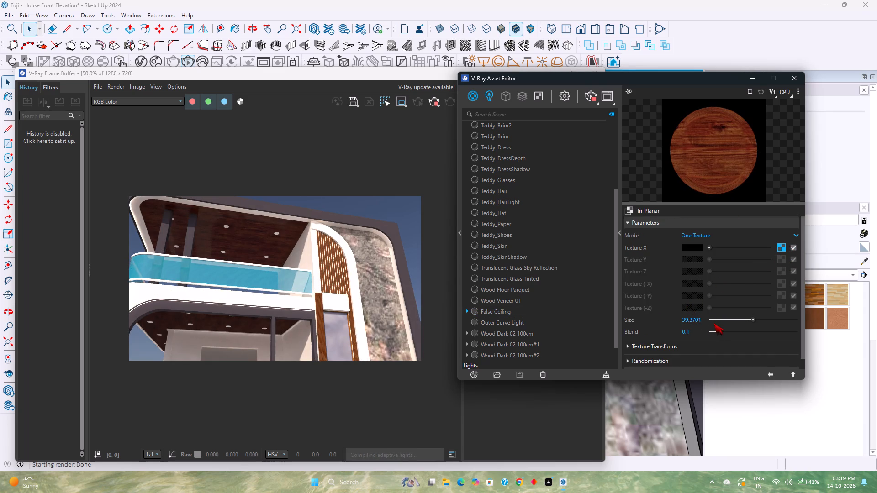
drag(716, 330, 728, 329)
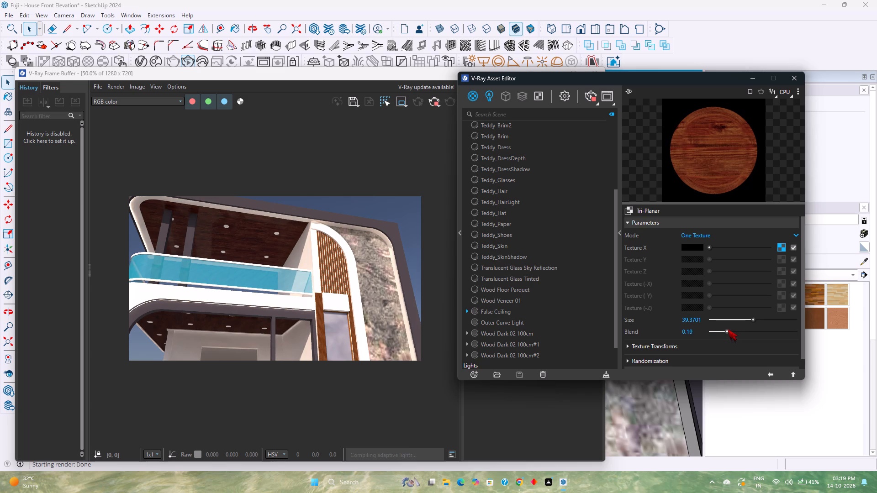
drag(728, 329, 732, 330)
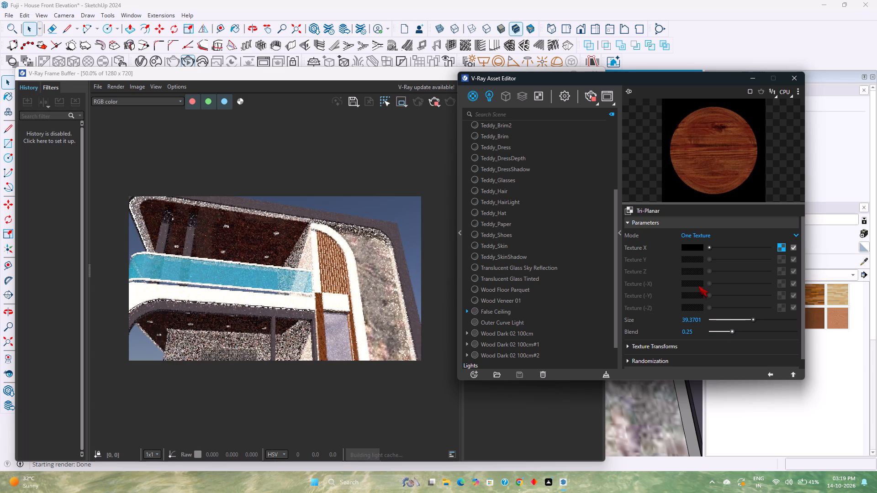
Set the Texture X color of the False Ceiling's Tri-Planar texture to a dark grey.
drag(709, 249, 719, 248)
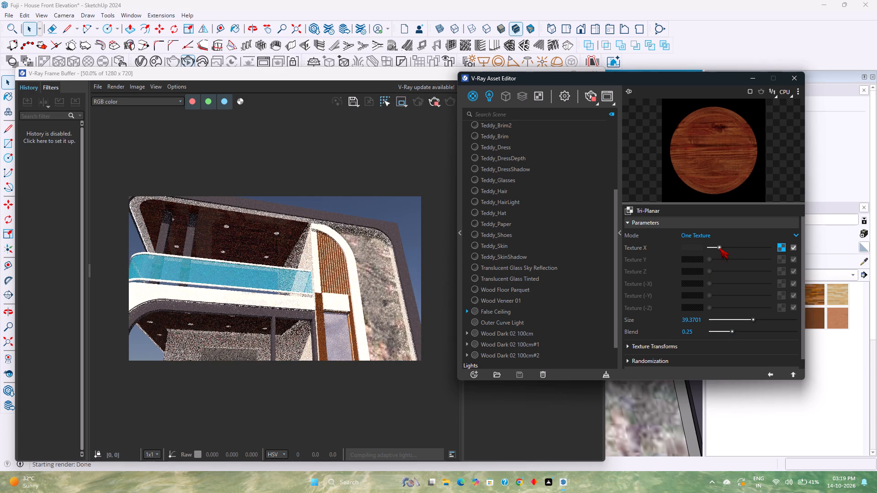
drag(719, 248, 733, 247)
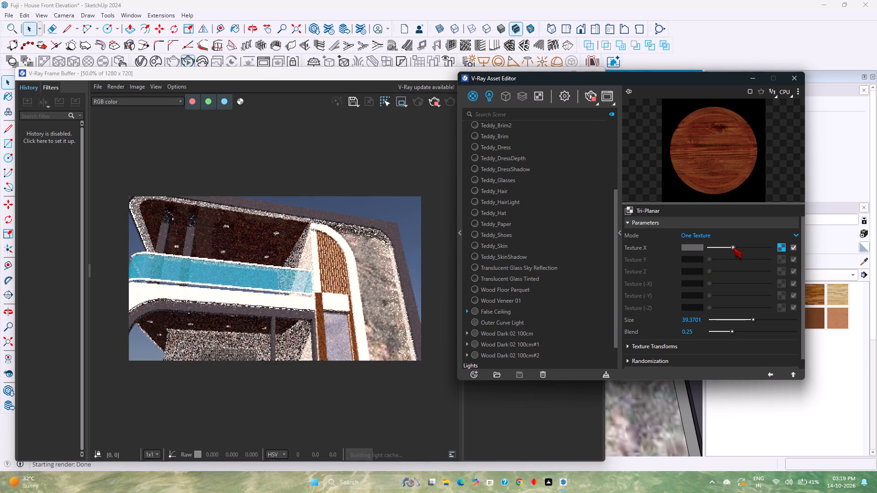
drag(733, 247, 728, 247)
Examine the Texture Transforms and Randomization settings of the Tri-Planar texture, including the available randomization modes.
scroll(685, 317, down, 2)
click(655, 335)
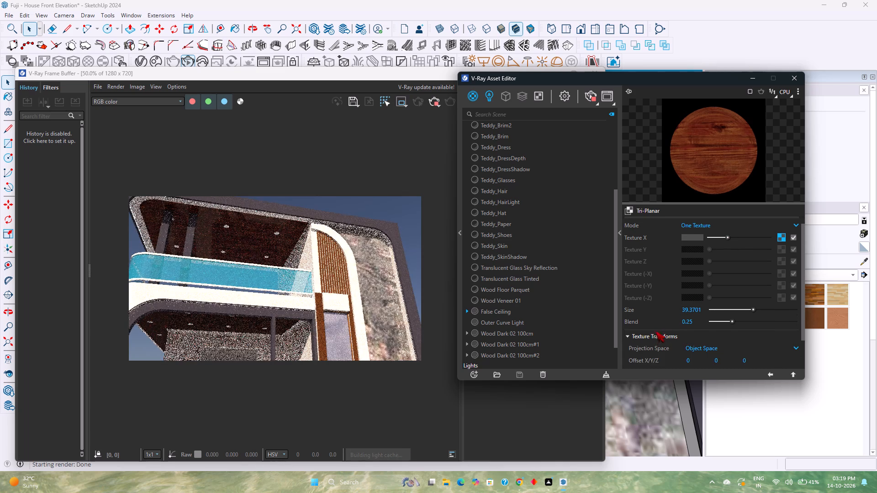
scroll(657, 320, down, 6)
click(645, 350)
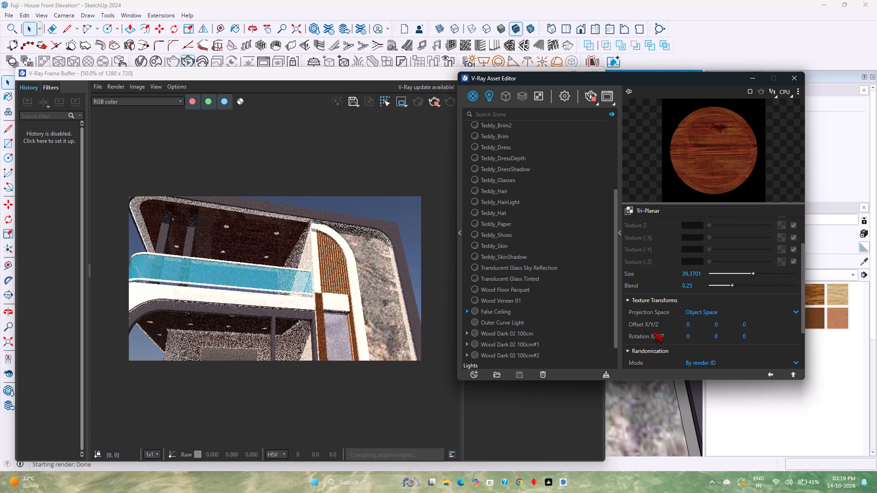
scroll(654, 330, down, 10)
click(717, 305)
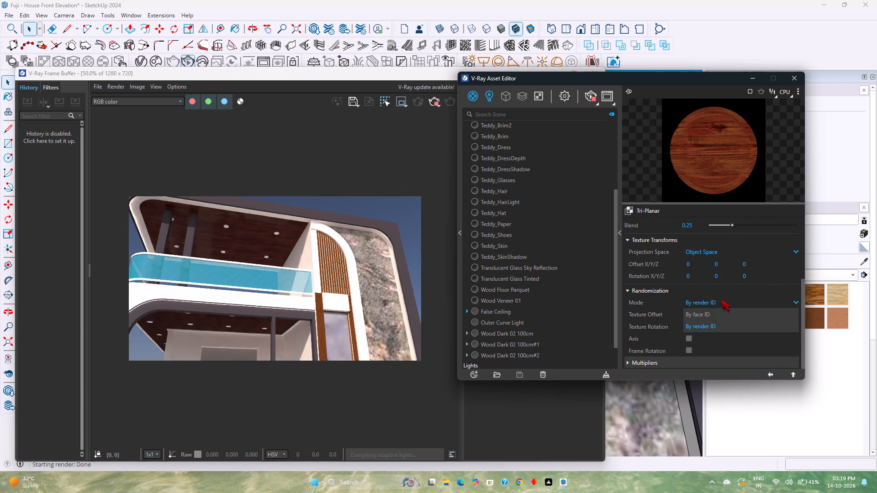
click(720, 300)
scroll(703, 306, down, 5)
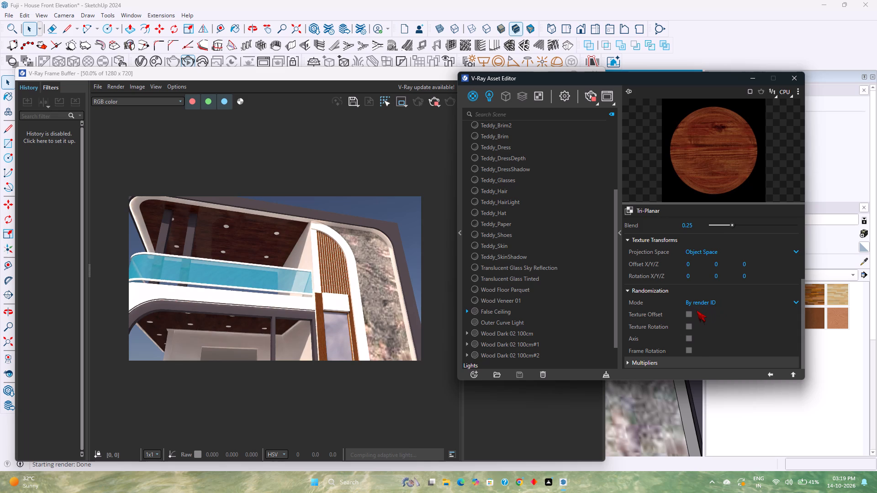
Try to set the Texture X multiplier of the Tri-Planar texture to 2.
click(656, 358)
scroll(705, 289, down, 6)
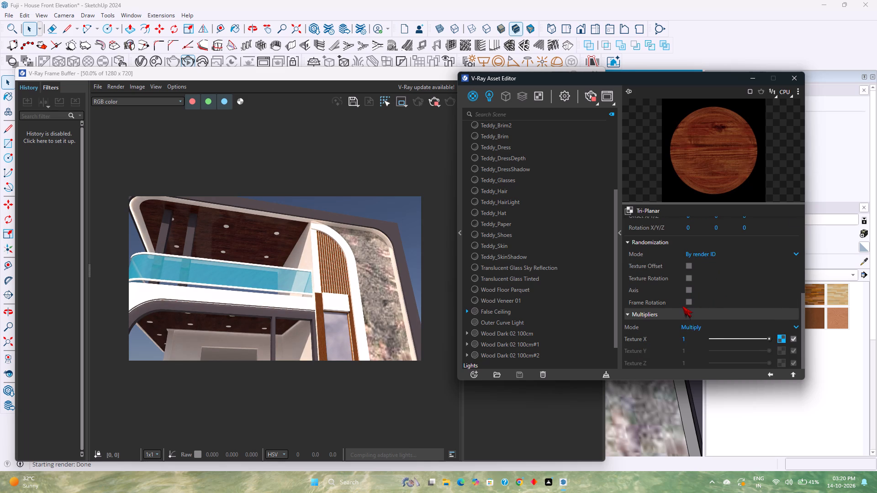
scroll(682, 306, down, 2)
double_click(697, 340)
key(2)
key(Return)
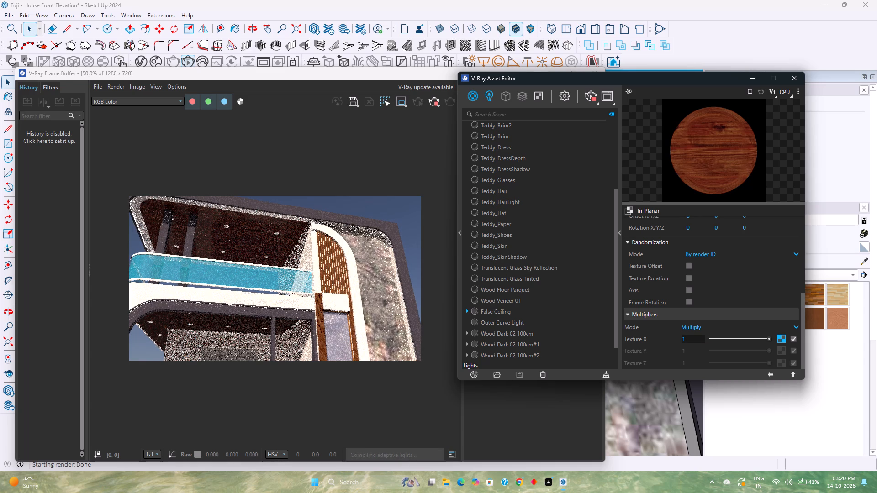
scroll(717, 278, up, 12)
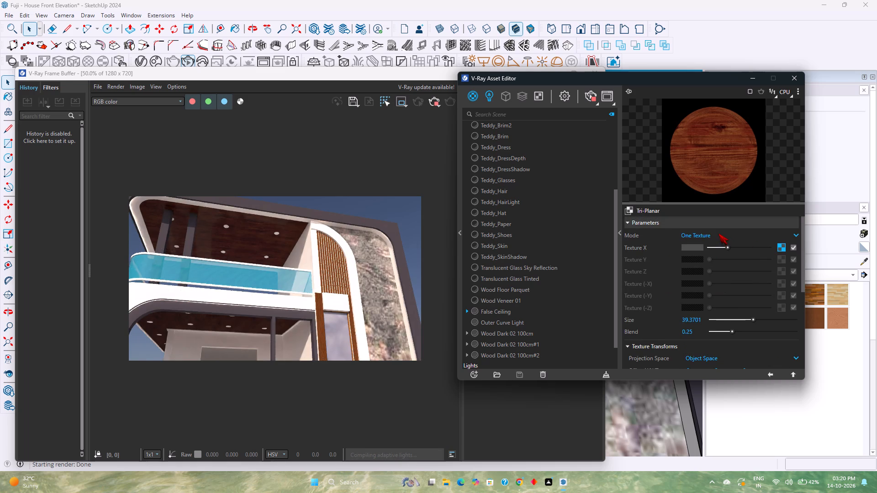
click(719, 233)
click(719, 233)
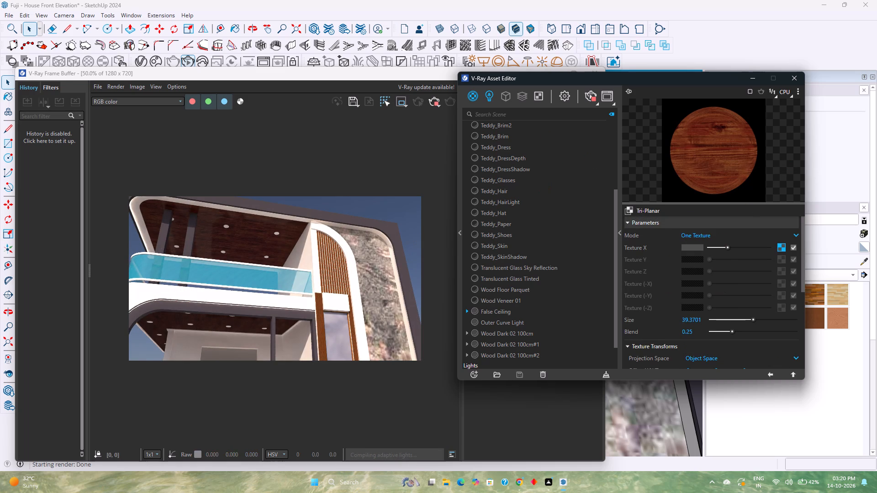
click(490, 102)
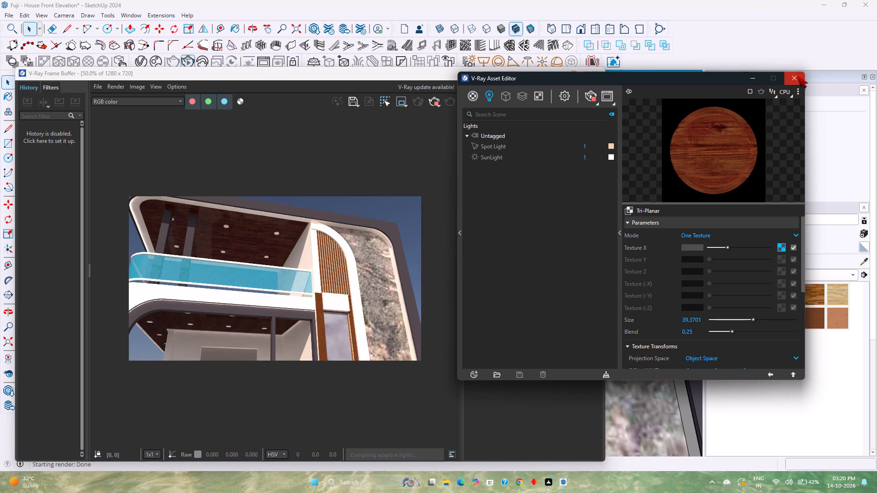
Close the V-Ray Asset Editor, inspect the wood ceilings up close in the render, and close the Frame Buffer.
click(798, 77)
scroll(227, 233, up, 2)
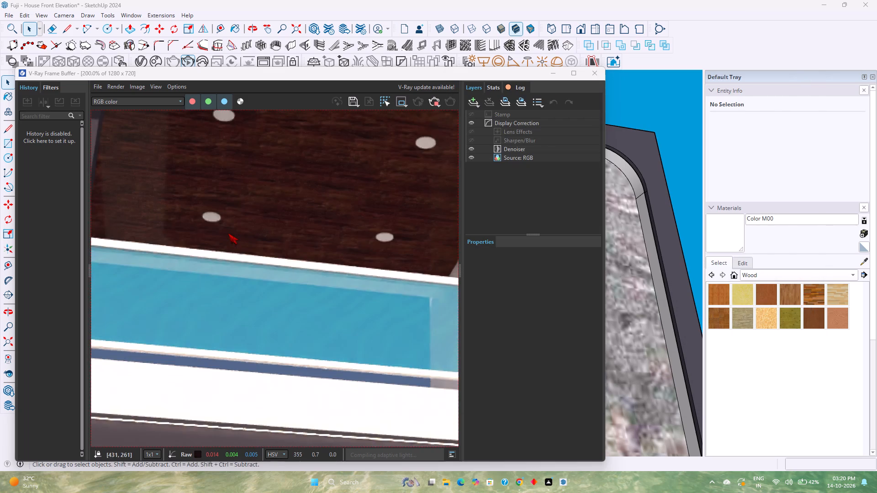
scroll(228, 233, down, 1)
middle_drag(228, 233, 354, 196)
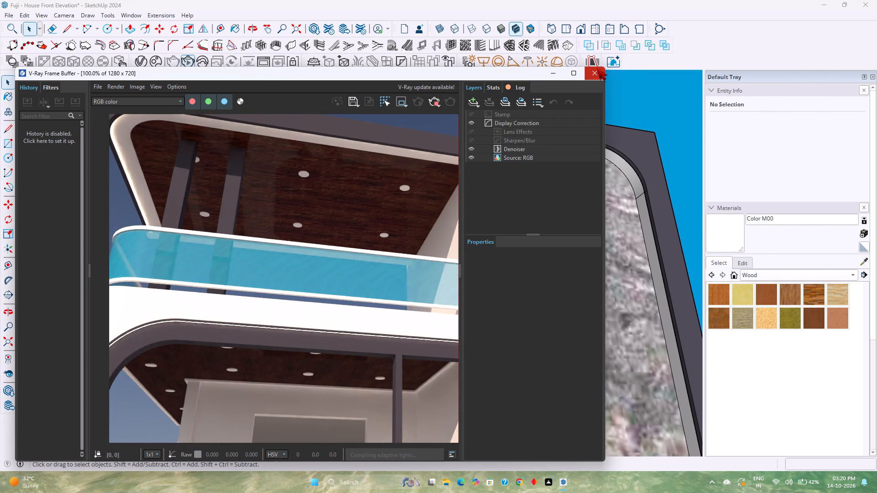
click(597, 68)
Switch the model to the standard Front view showing the whole house elevation.
scroll(448, 207, down, 8)
middle_drag(396, 272, 391, 253)
middle_click(391, 251)
middle_click(392, 247)
scroll(394, 244, down, 4)
scroll(394, 244, up, 1)
middle_drag(394, 244, 377, 258)
scroll(379, 257, down, 1)
middle_click(346, 289)
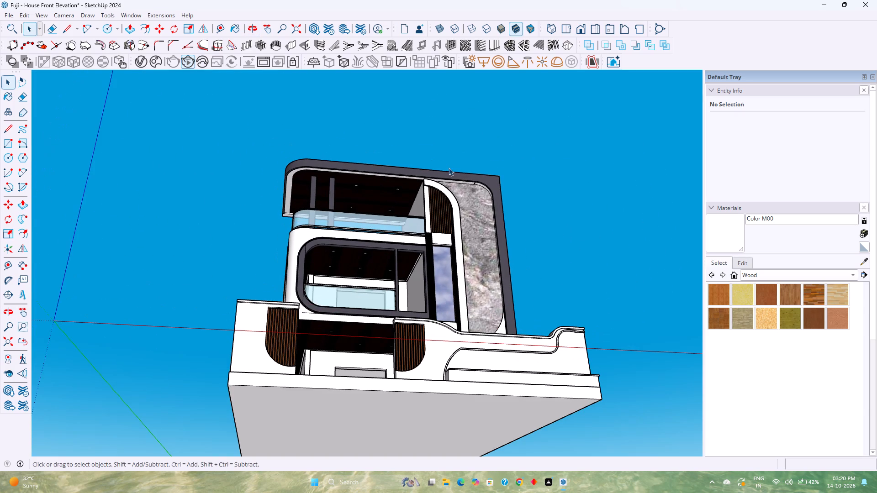
click(586, 26)
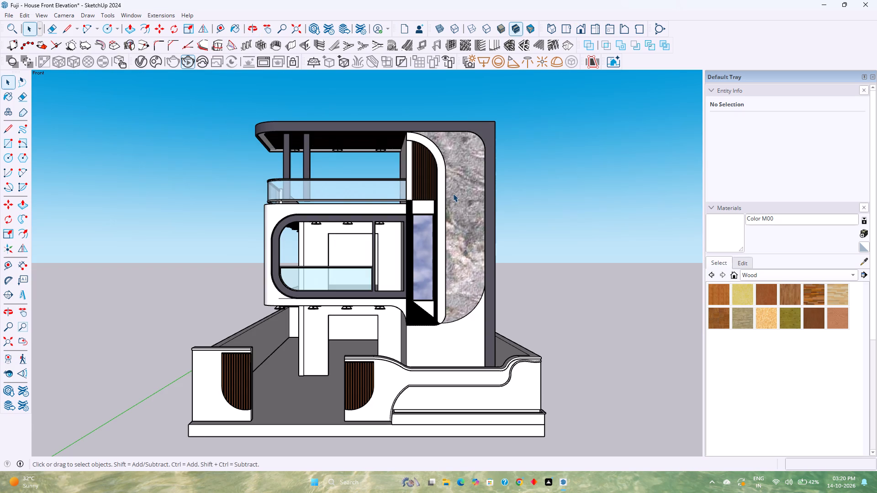
Save the house front elevation model.
key(ctrl+s)
Open the house group for editing and select all wall geometry connected to the face beside the ground-floor door opening.
double_click(317, 333)
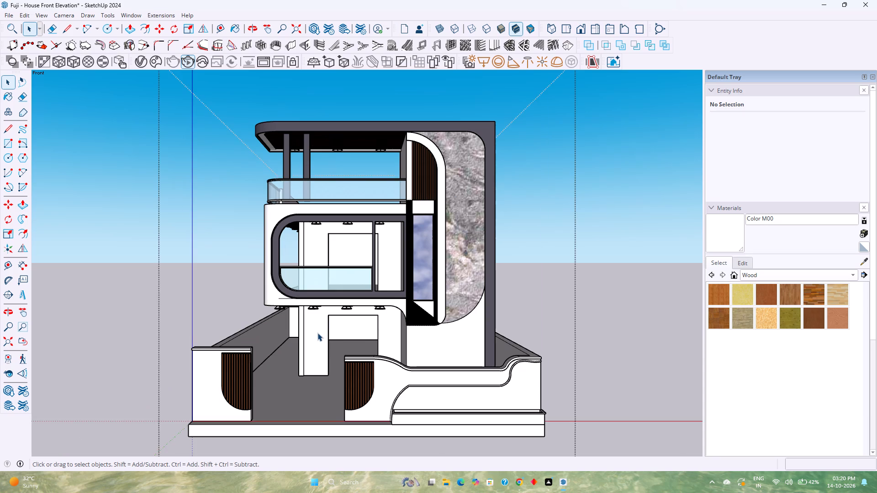
scroll(317, 333, up, 3)
click(317, 333)
double_click(317, 333)
scroll(317, 333, up, 2)
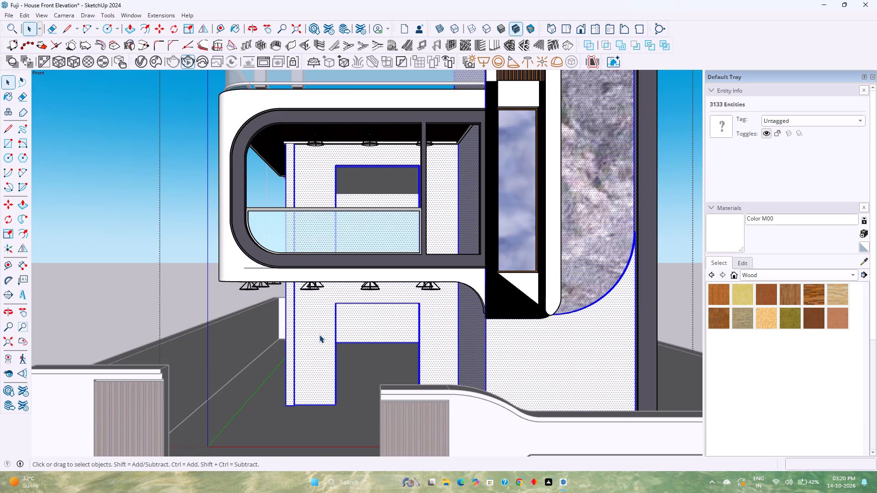
middle_drag(326, 341, 376, 353)
shift+middle_drag(486, 388, 421, 379)
shift+middle_click(414, 378)
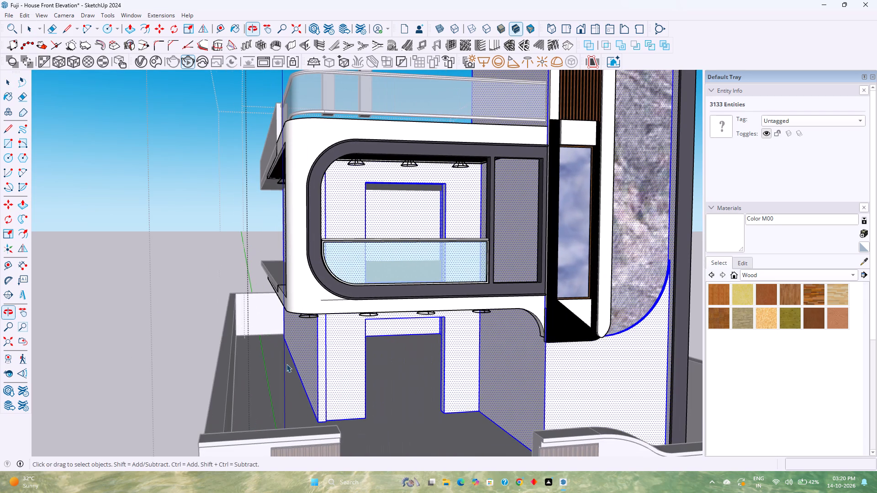
Search the 3D Warehouse for "door".
click(134, 10)
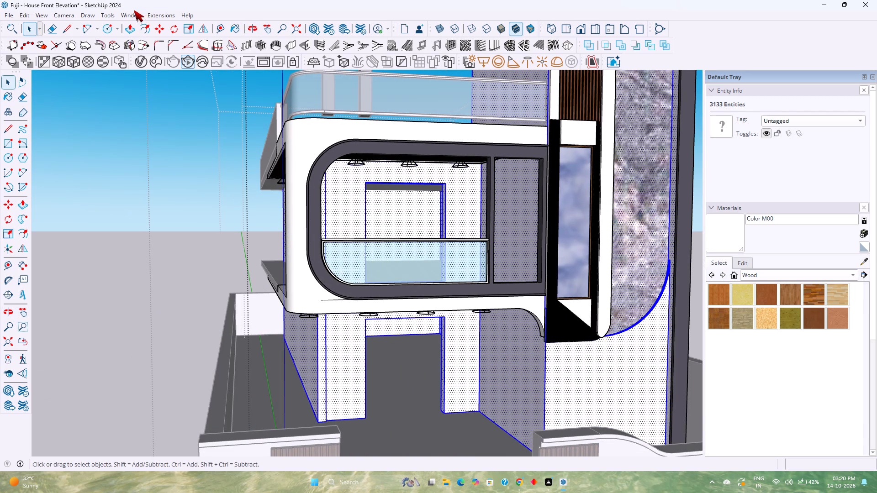
click(131, 13)
click(140, 81)
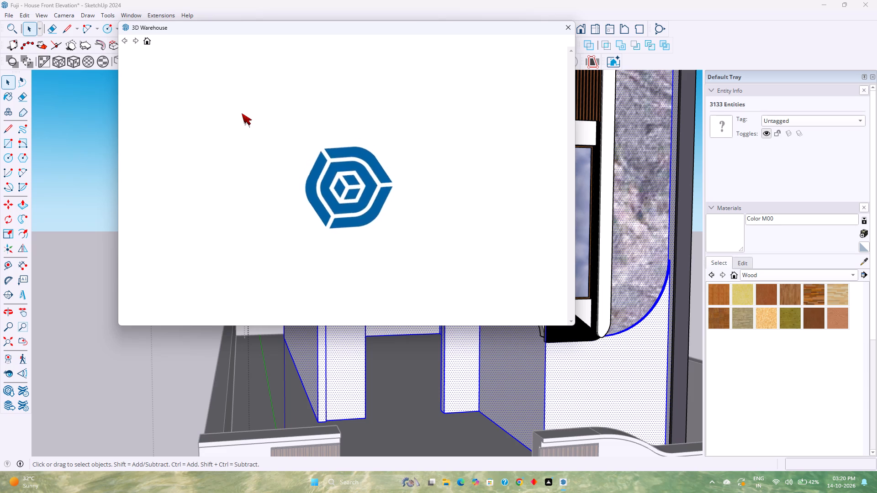
click(347, 63)
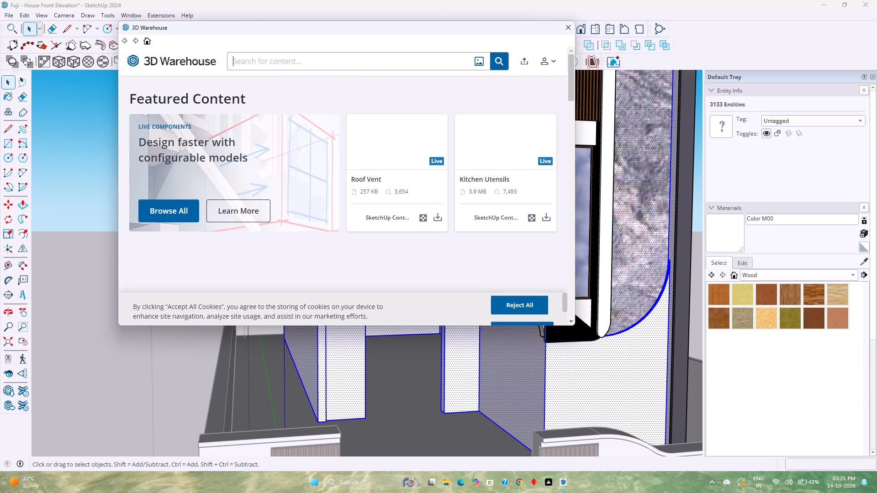
text(dooe)
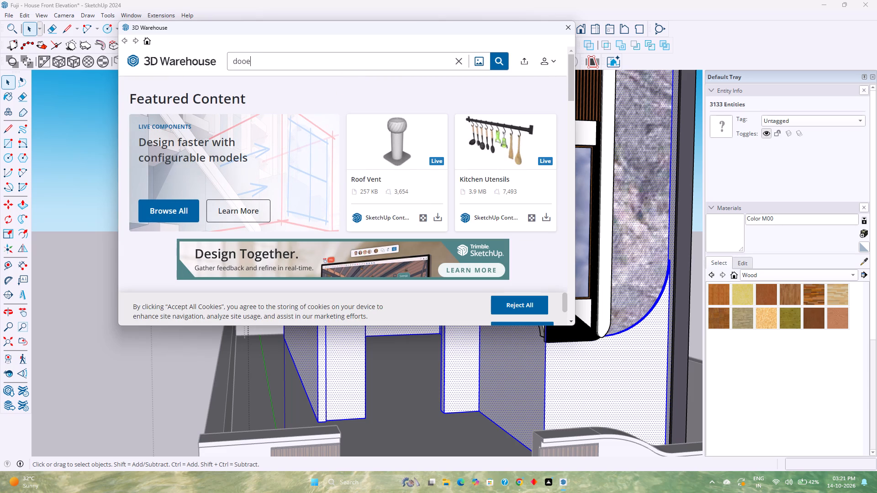
key(BackSpace)
key(r)
key(Return)
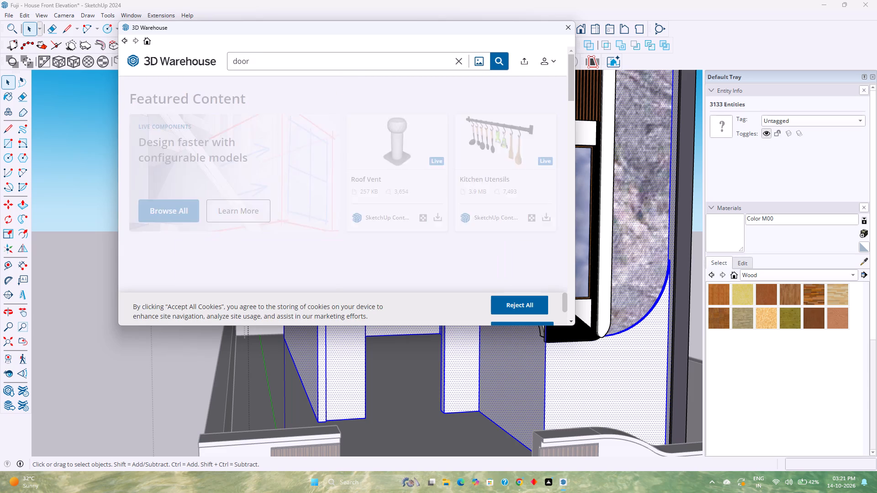
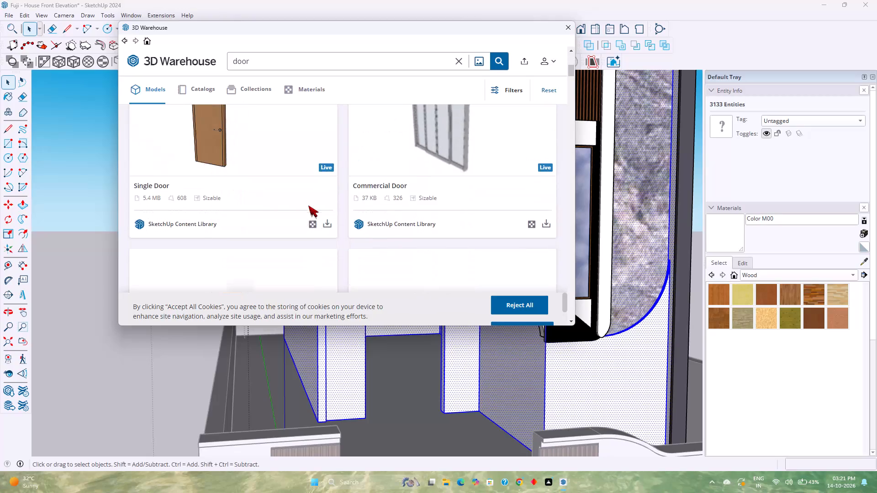
Import the "#Kit Porta Pivotante Envernizada Luxury." door from the 3D Warehouse results and place it at the ground-floor opening's lower outer corner.
scroll(308, 205, down, 2)
scroll(308, 205, up, 9)
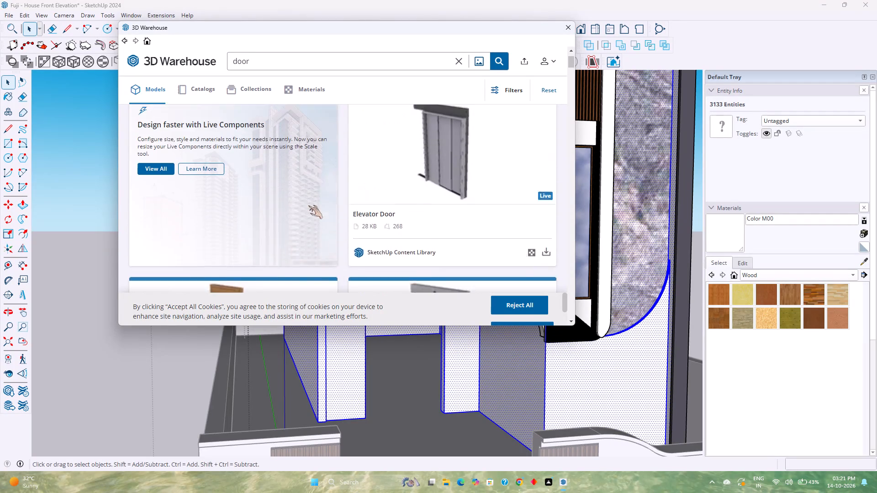
scroll(308, 205, down, 12)
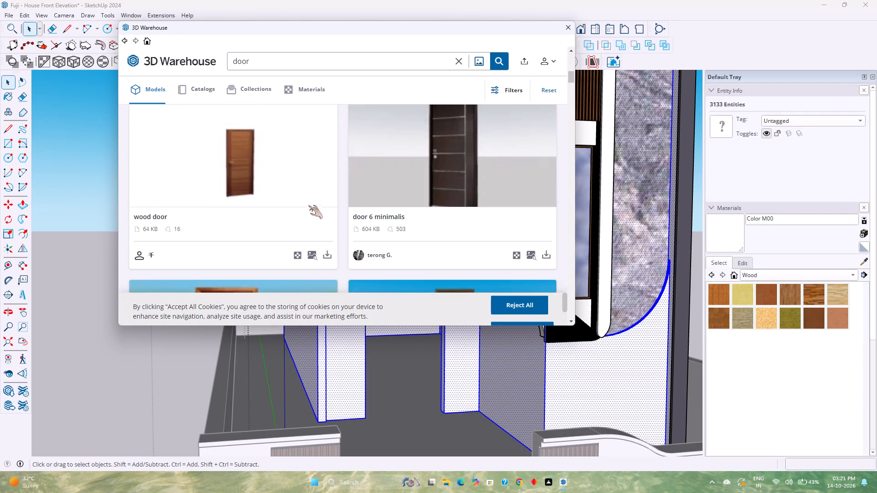
scroll(308, 205, down, 3)
scroll(308, 205, up, 4)
scroll(308, 205, down, 4)
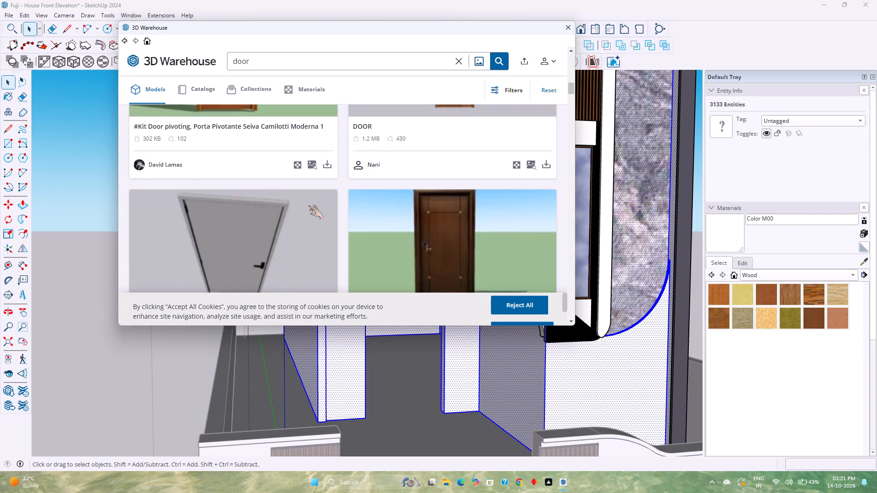
scroll(308, 205, down, 10)
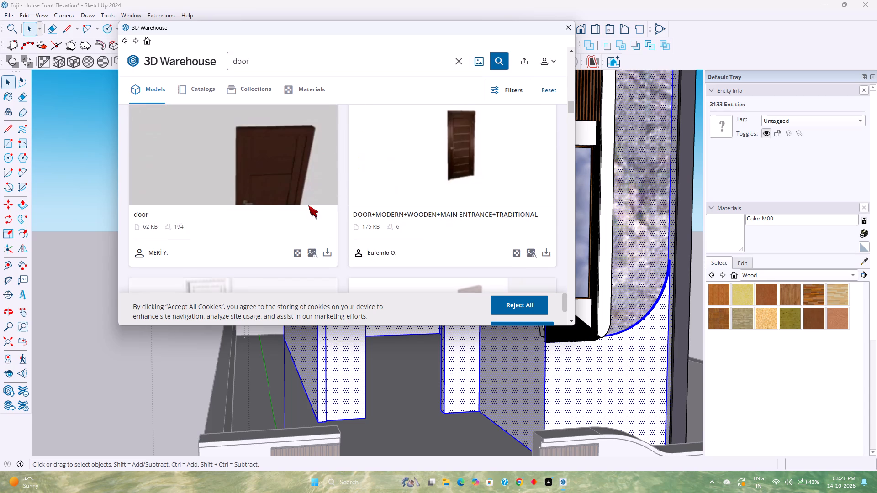
scroll(308, 205, down, 9)
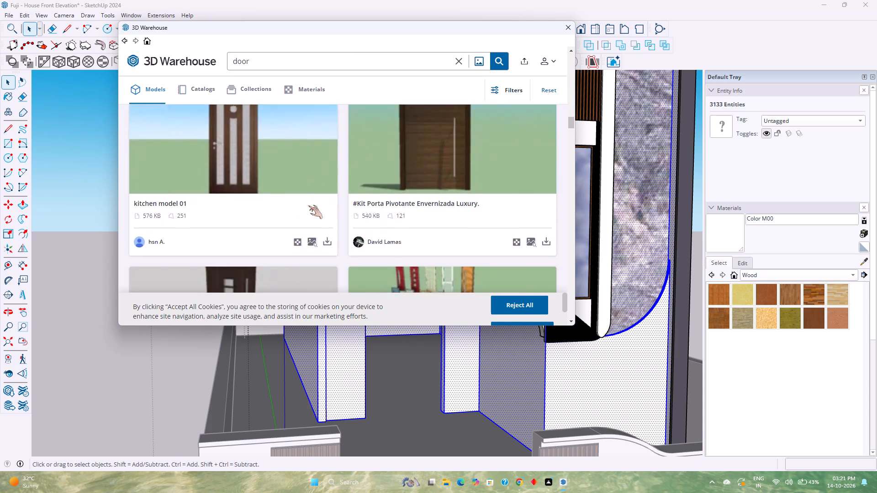
scroll(308, 205, up, 2)
scroll(308, 205, down, 2)
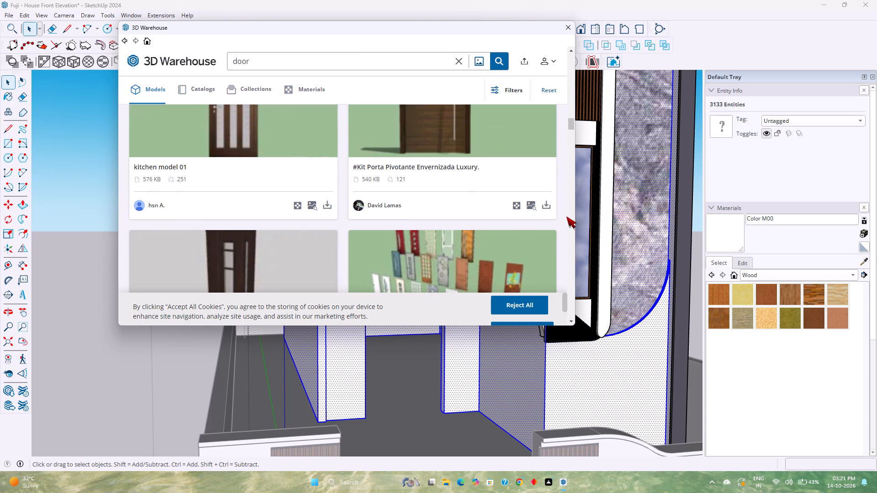
click(548, 210)
click(309, 183)
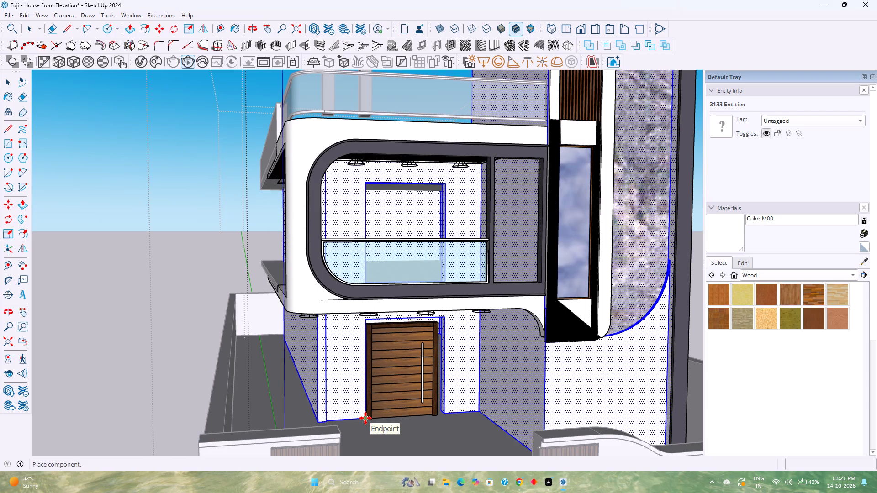
click(365, 418)
Move the ground-floor door 3.5" along the green axis, back into its wall opening.
scroll(365, 421, up, 8)
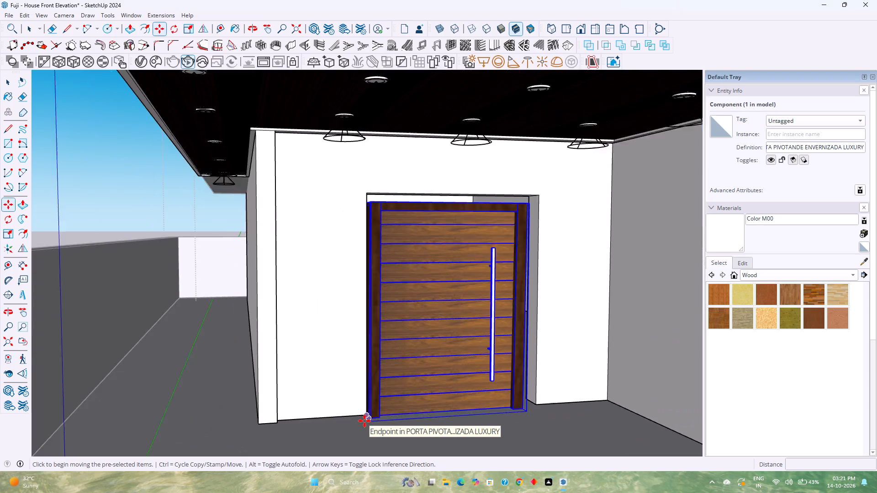
scroll(365, 421, up, 15)
middle_drag(365, 421, 458, 427)
middle_click(459, 427)
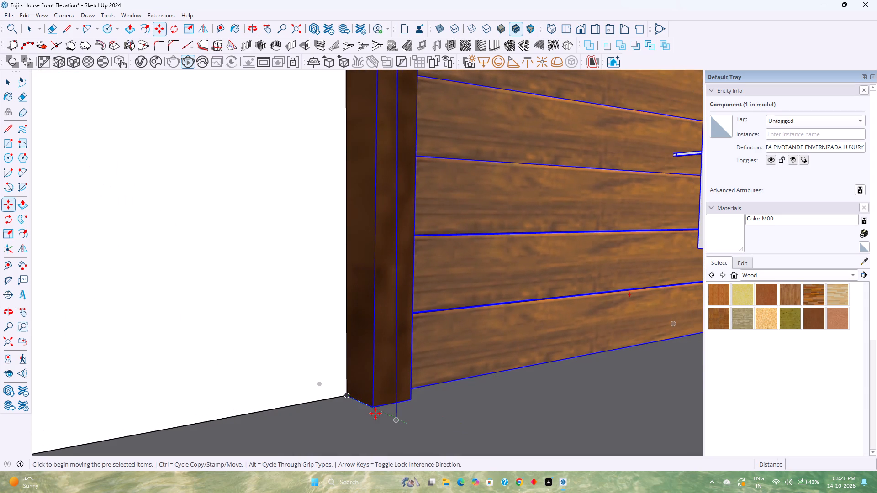
click(375, 407)
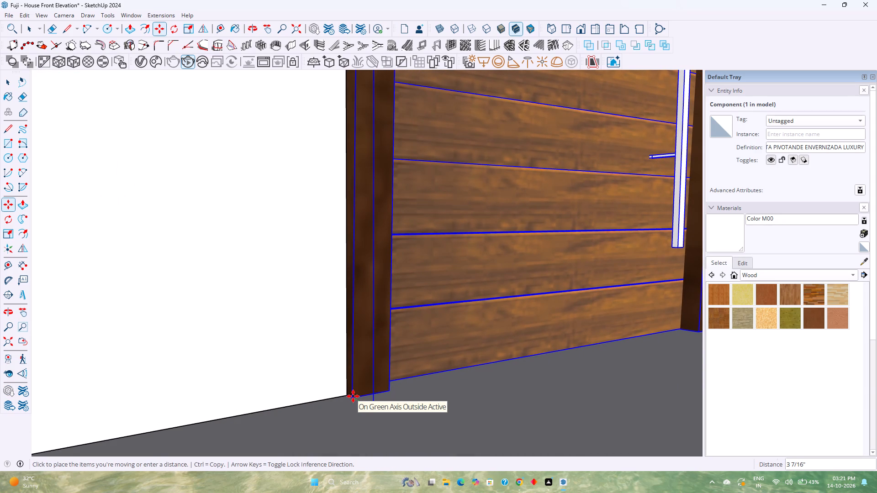
text(3.5")
key(Return)
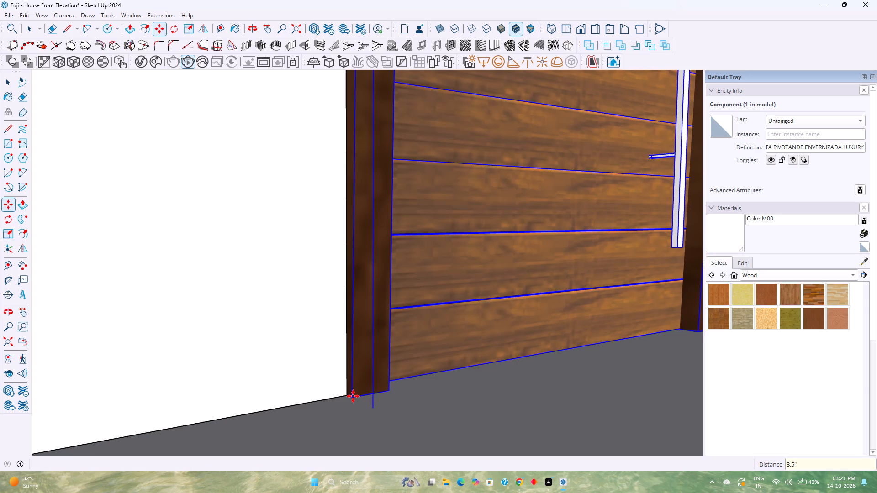
Copy the ground-floor door about 9' 10" straight up into the upper-floor balcony opening, using the wall's base corner as reference.
scroll(353, 396, down, 10)
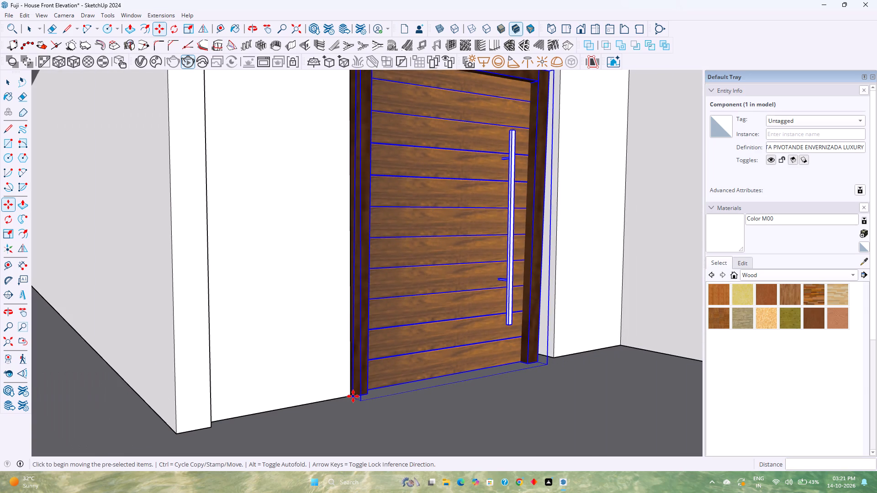
middle_drag(353, 396, 325, 413)
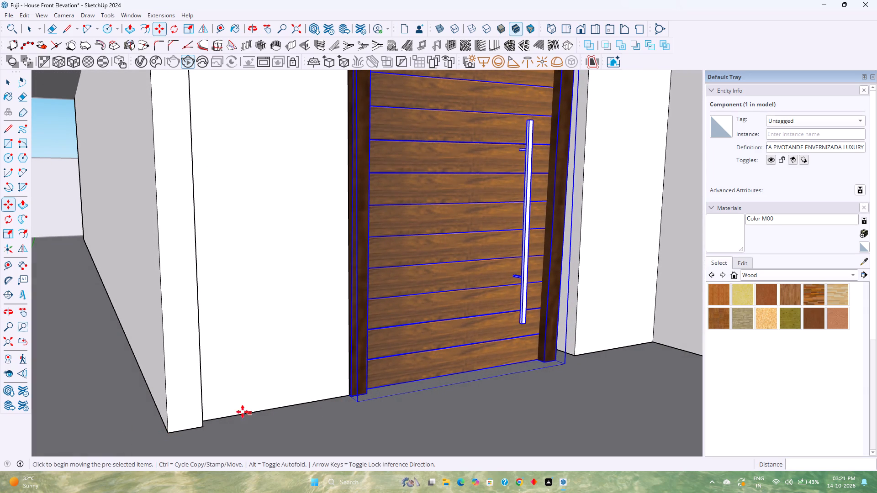
click(169, 432)
scroll(167, 410, down, 5)
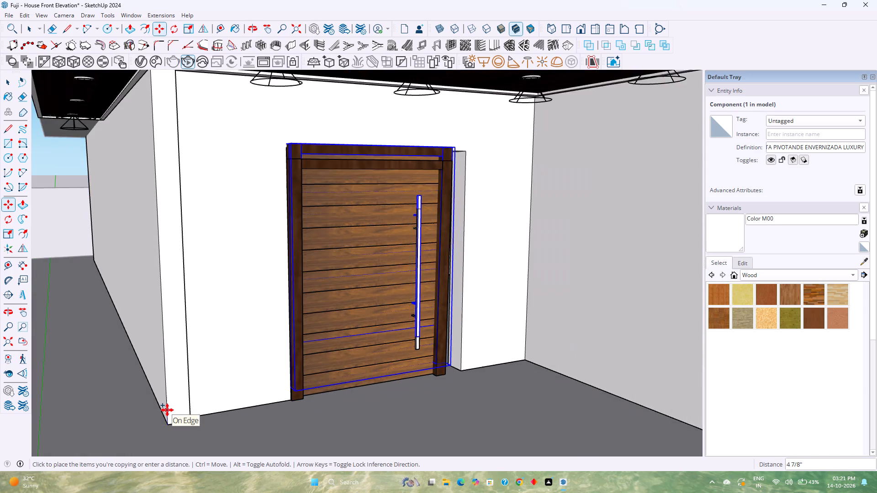
scroll(167, 410, down, 9)
shift+middle_drag(167, 410, 263, 481)
middle_drag(228, 383, 328, 406)
middle_click(331, 407)
middle_drag(331, 407, 325, 404)
shift+middle_drag(630, 283, 572, 336)
shift+middle_click(572, 336)
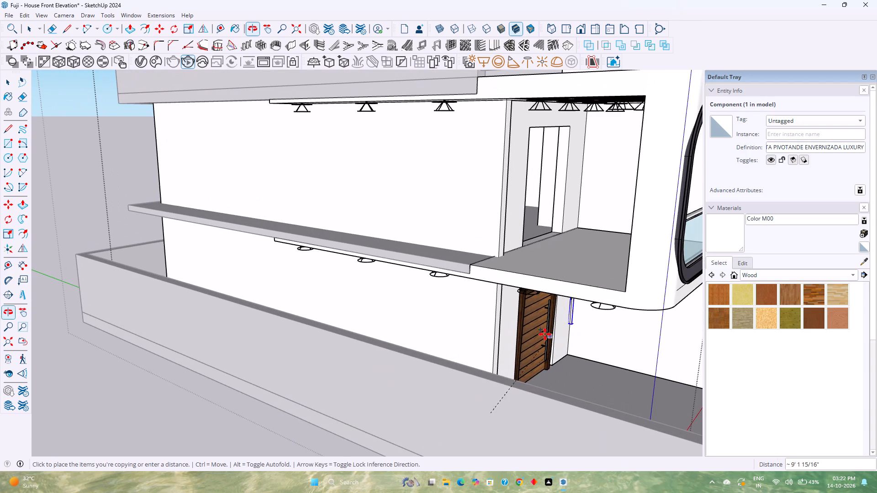
scroll(499, 248, up, 4)
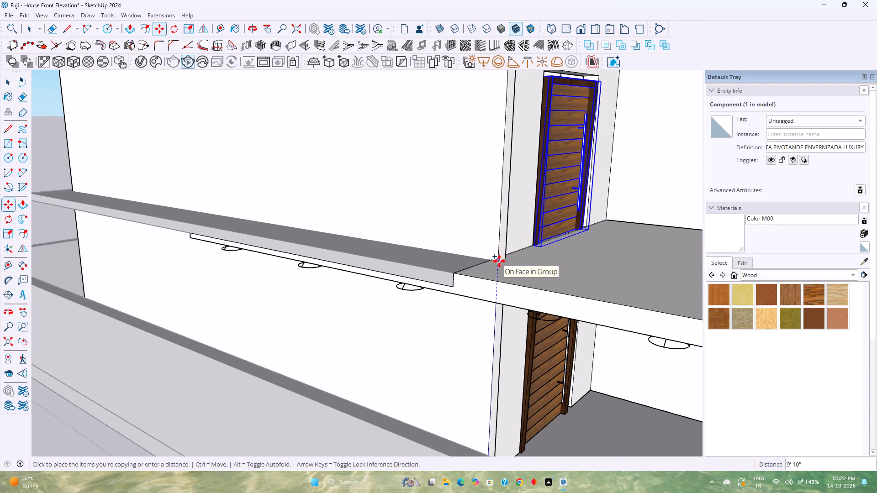
click(499, 261)
key(space)
Scale the ground-floor door's width by about 1.13 along the red axis to reach the far edge of its opening.
scroll(507, 276, down, 4)
middle_drag(507, 276, 442, 269)
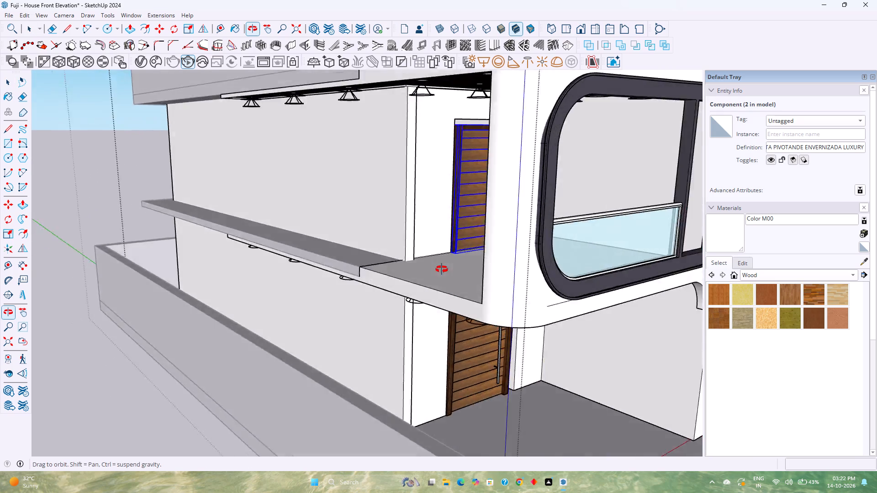
middle_drag(442, 269, 352, 253)
middle_click(352, 253)
click(352, 305)
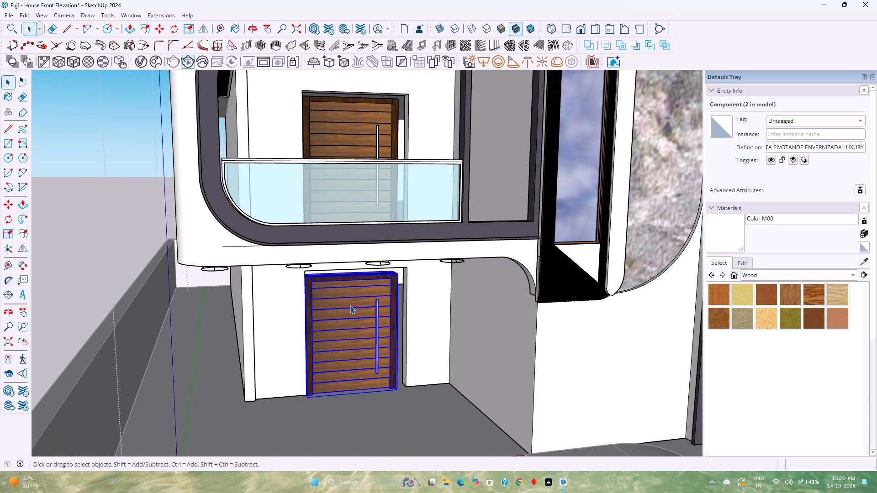
key(s)
scroll(401, 334, up, 6)
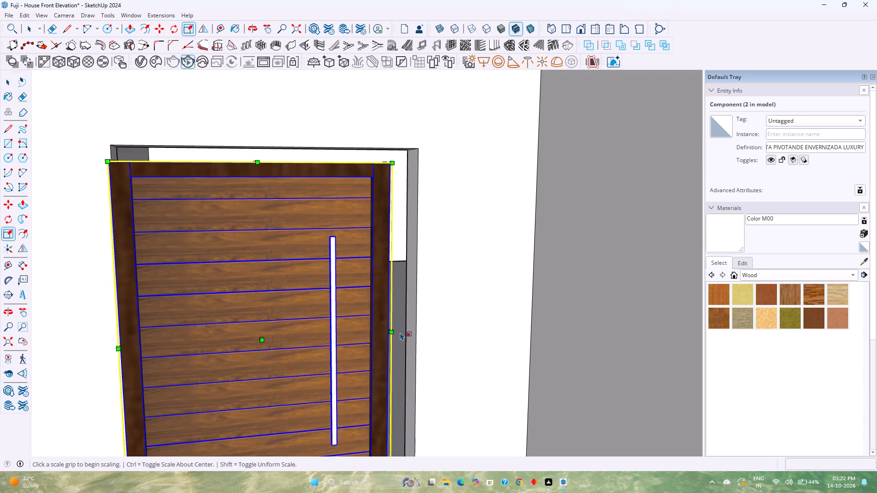
middle_click(400, 332)
middle_click(400, 332)
middle_click(400, 332)
middle_drag(399, 332, 381, 337)
middle_click(381, 337)
middle_click(381, 337)
scroll(372, 323, down, 19)
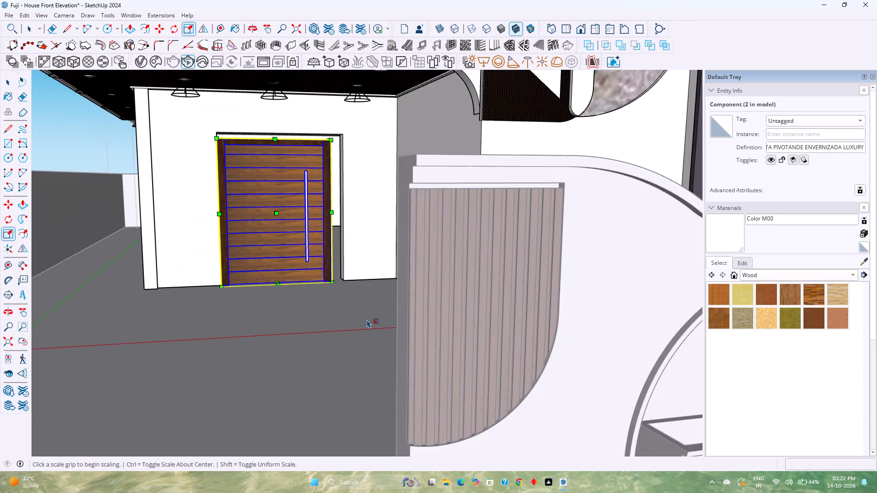
scroll(367, 320, down, 2)
shift+middle_drag(349, 298, 383, 389)
scroll(387, 333, up, 10)
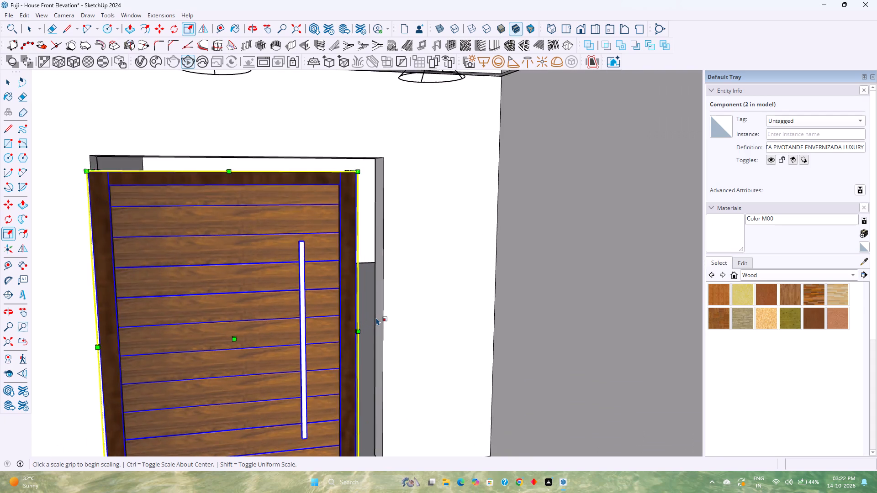
scroll(376, 317, up, 3)
middle_drag(376, 317, 318, 376)
middle_click(317, 376)
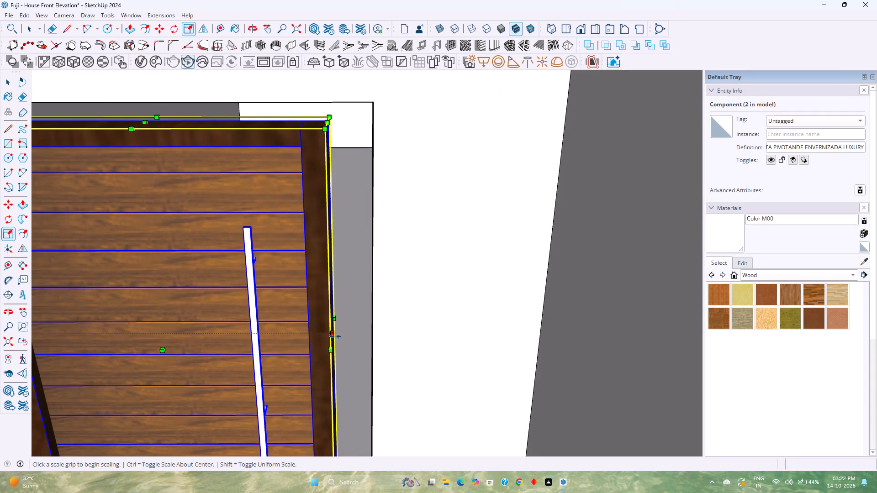
click(335, 336)
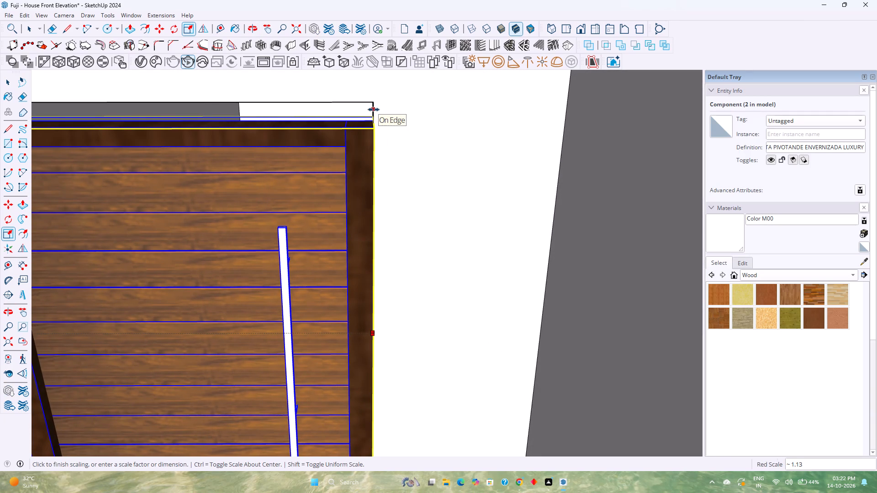
click(374, 110)
Scale the ground-floor door's height by about 1.05 along the blue axis to meet the top of its opening.
shift+middle_drag(316, 194, 389, 271)
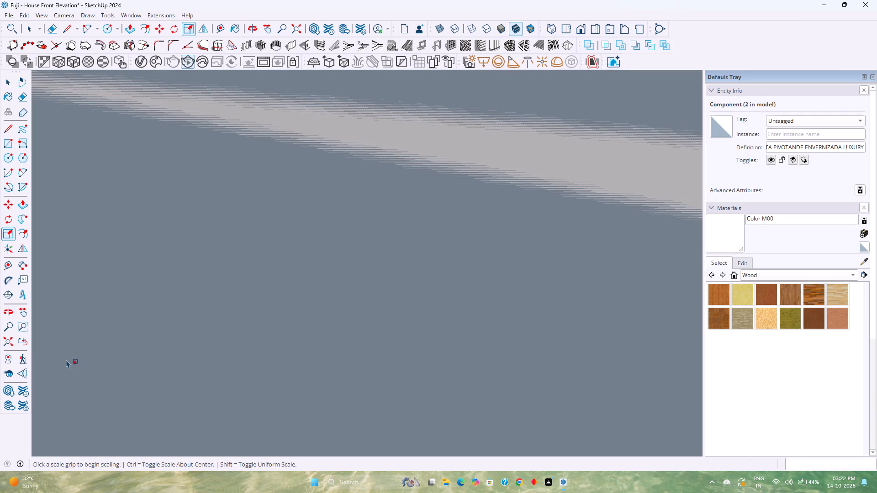
click(13, 345)
middle_drag(294, 272, 296, 233)
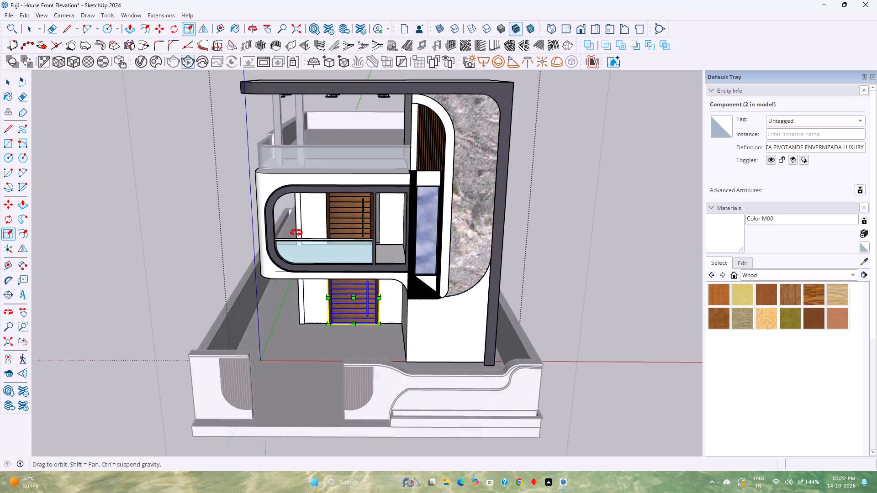
middle_drag(296, 233, 299, 227)
middle_click(299, 227)
scroll(386, 275, up, 18)
scroll(333, 257, up, 3)
click(337, 250)
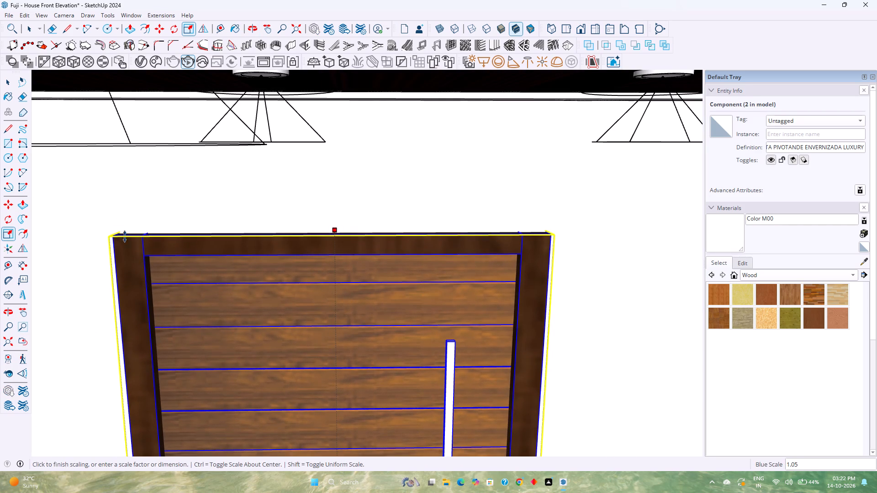
key(k)
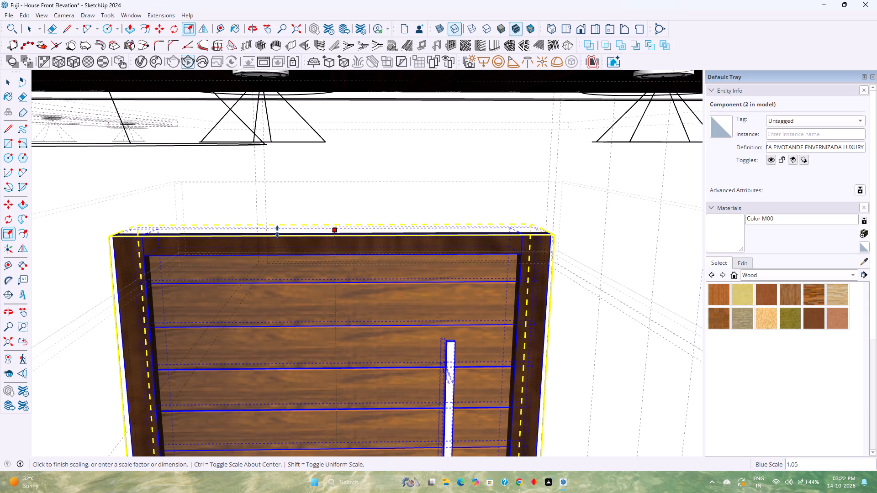
middle_drag(120, 235, 254, 203)
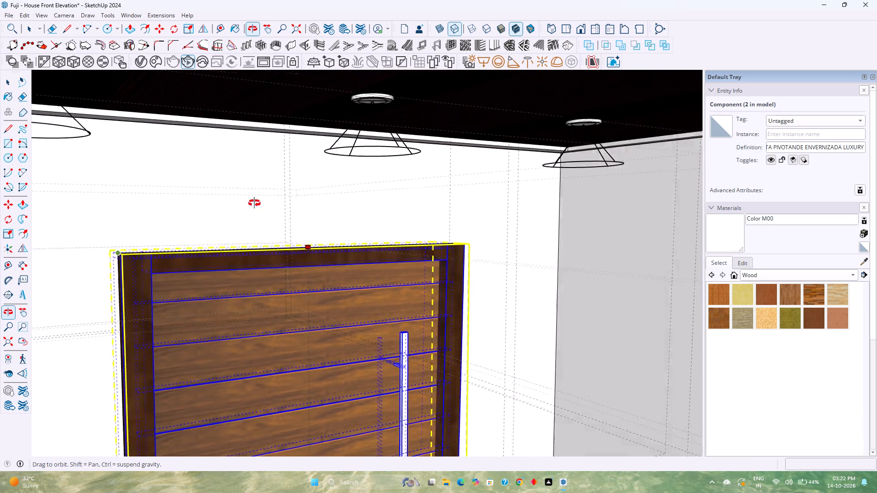
middle_drag(254, 203, 329, 186)
click(118, 257)
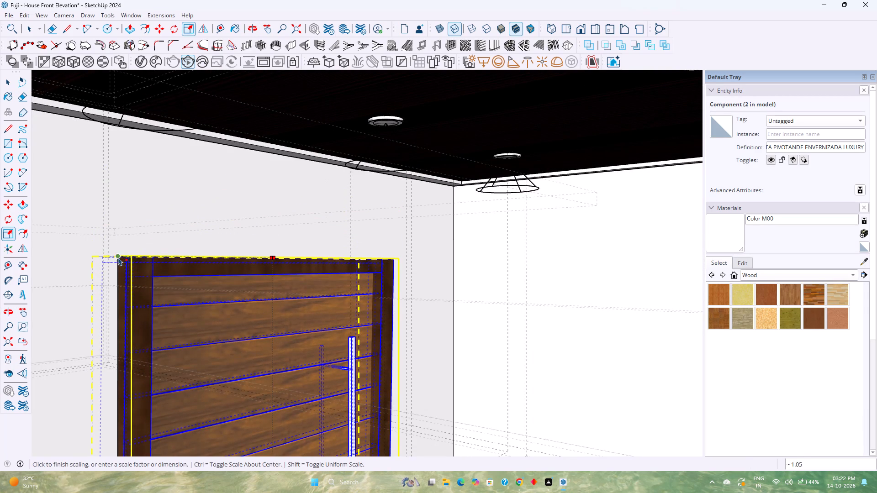
key(space)
key(Escape)
scroll(149, 260, down, 9)
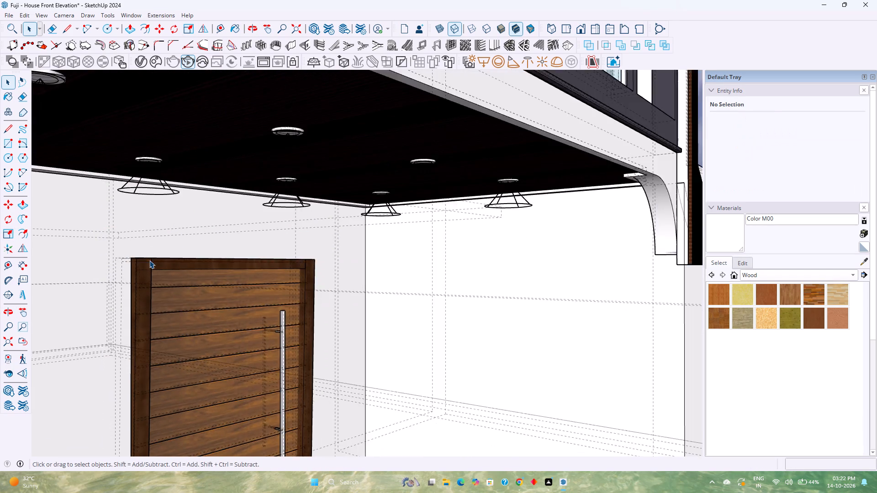
scroll(149, 260, down, 2)
scroll(149, 260, up, 1)
key(k)
Scale the upper-floor door's width by about 1.13 along the red axis to reach the far edge of its opening.
scroll(150, 260, down, 8)
shift+middle_drag(151, 261, 197, 367)
shift+middle_click(197, 367)
middle_drag(190, 304, 272, 341)
middle_click(272, 341)
shift+middle_drag(164, 316, 217, 304)
shift+middle_click(217, 304)
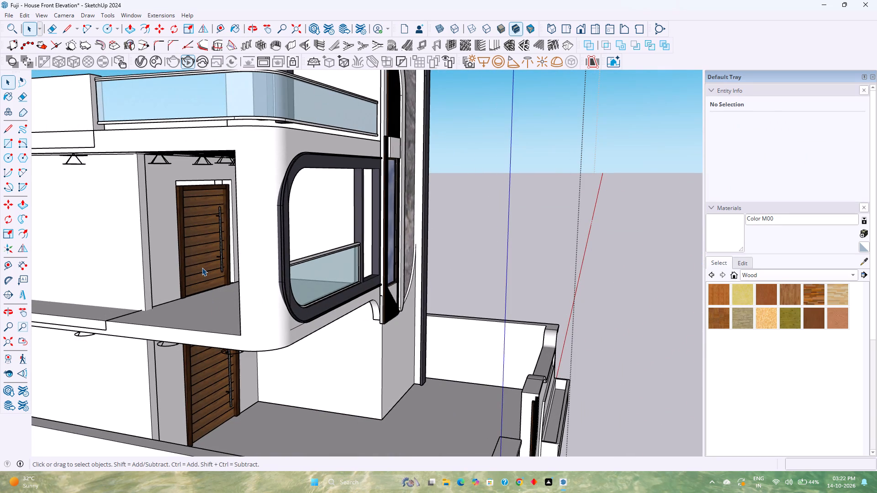
click(202, 267)
triple_click(202, 267)
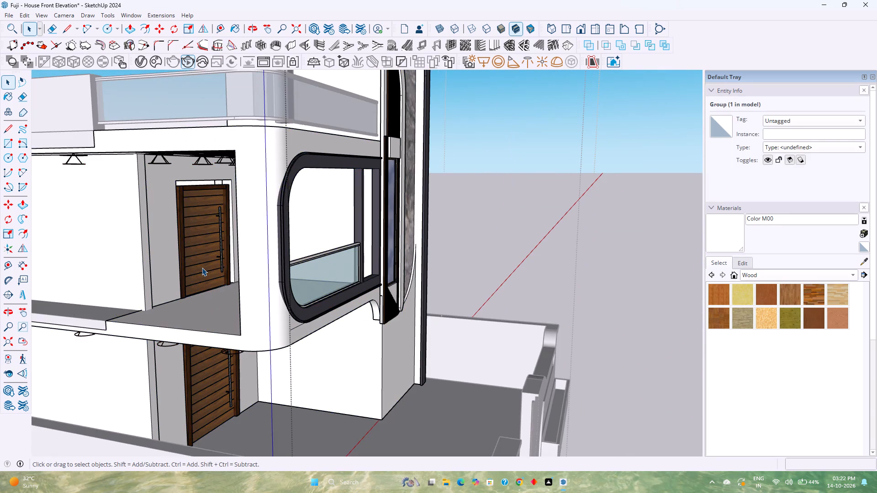
scroll(202, 267, up, 9)
key(s)
middle_drag(202, 267, 0, 309)
shift+middle_drag(237, 220, 287, 336)
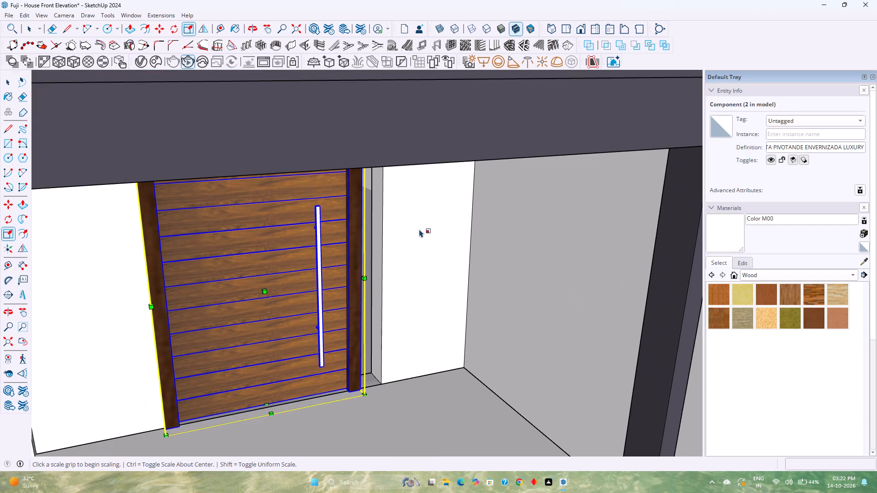
scroll(419, 229, up, 6)
middle_drag(383, 264, 303, 292)
middle_click(301, 292)
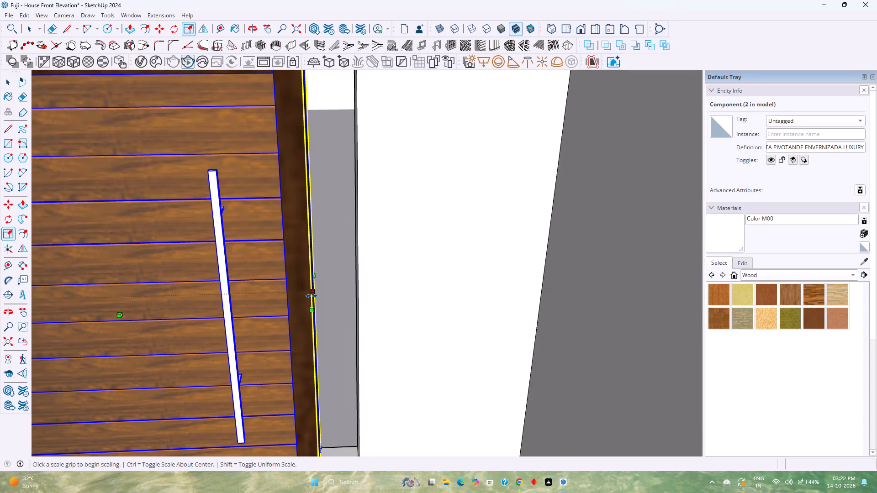
click(312, 296)
scroll(339, 225, down, 5)
shift+middle_click(339, 225)
click(9, 345)
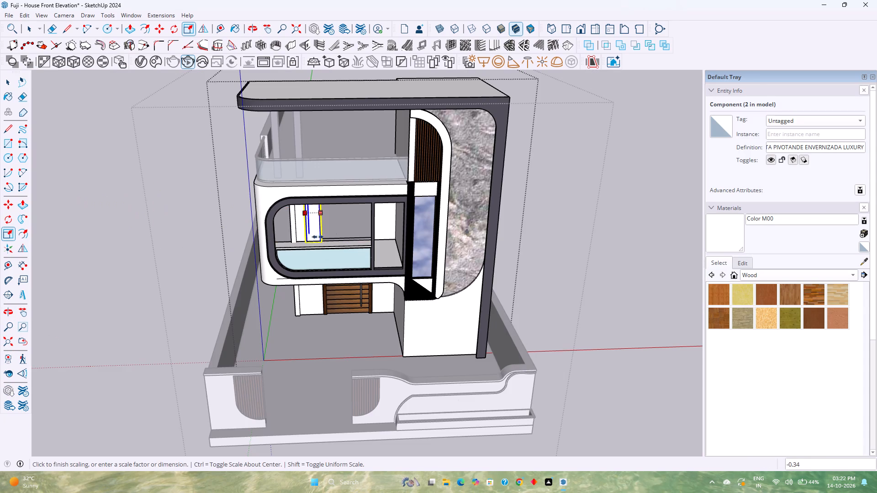
shift+middle_click(341, 231)
shift+middle_drag(341, 231, 336, 326)
shift+middle_drag(348, 291, 343, 345)
middle_drag(342, 344, 341, 344)
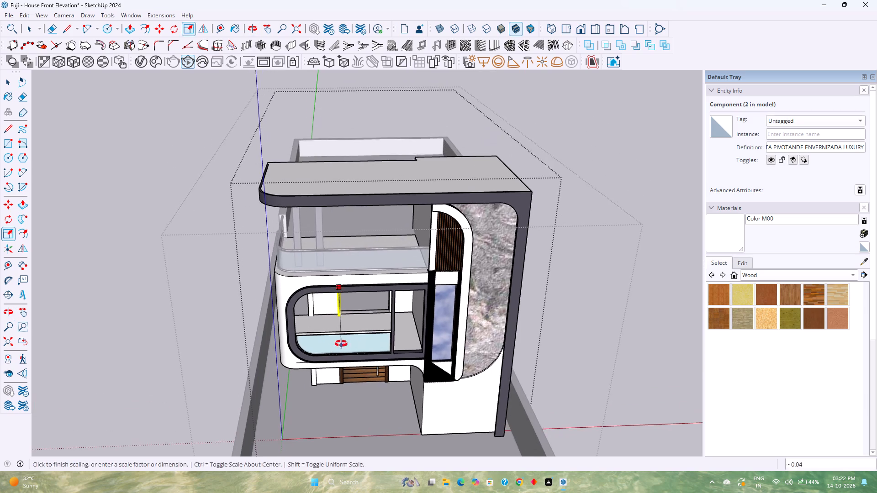
middle_drag(341, 344, 370, 283)
middle_click(370, 283)
middle_click(370, 283)
scroll(396, 246, up, 3)
shift+middle_drag(396, 245, 407, 316)
middle_drag(402, 318, 396, 307)
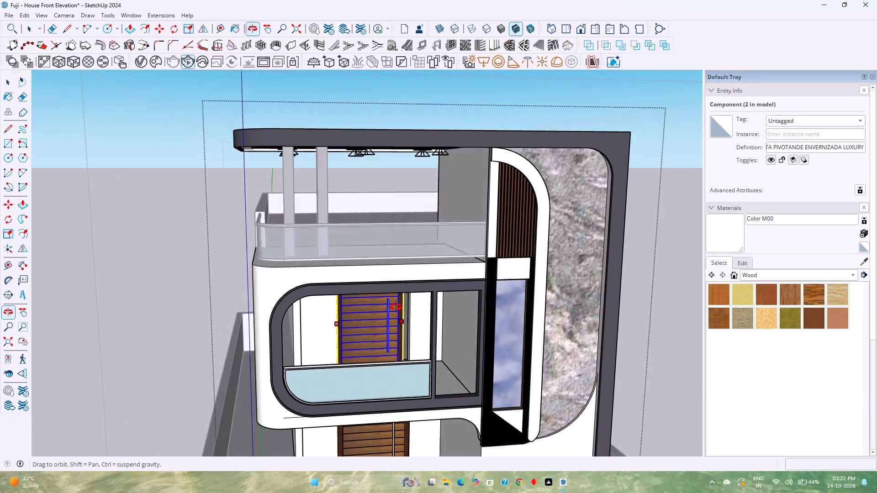
middle_drag(396, 307, 396, 296)
scroll(406, 267, up, 8)
scroll(408, 264, down, 2)
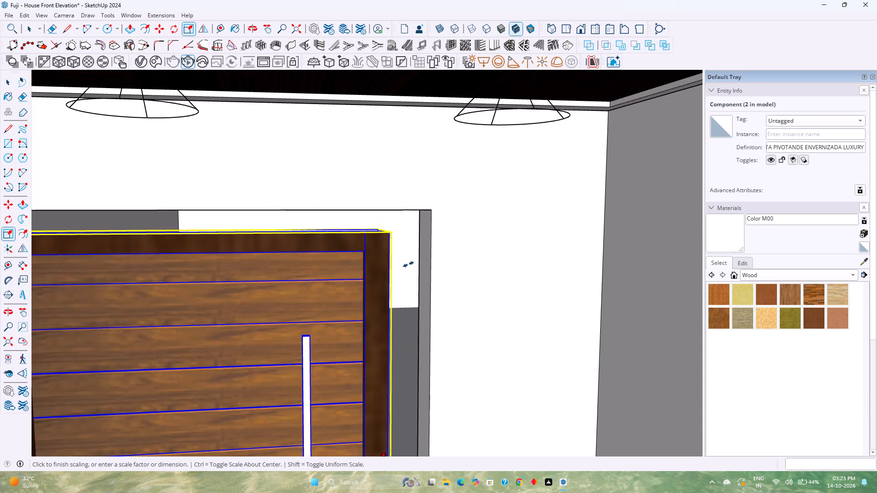
click(431, 221)
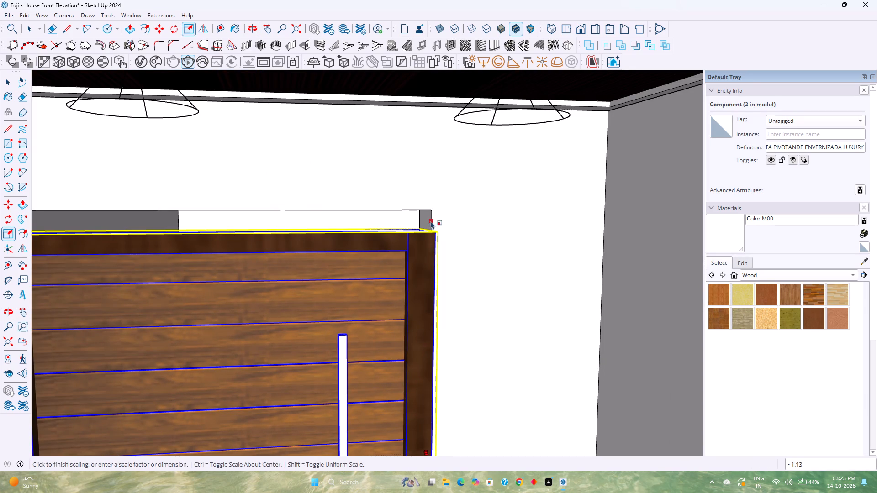
Scale the upper-floor door's height by about 1.05 along the blue axis to meet the top of its opening.
scroll(222, 232, up, 3)
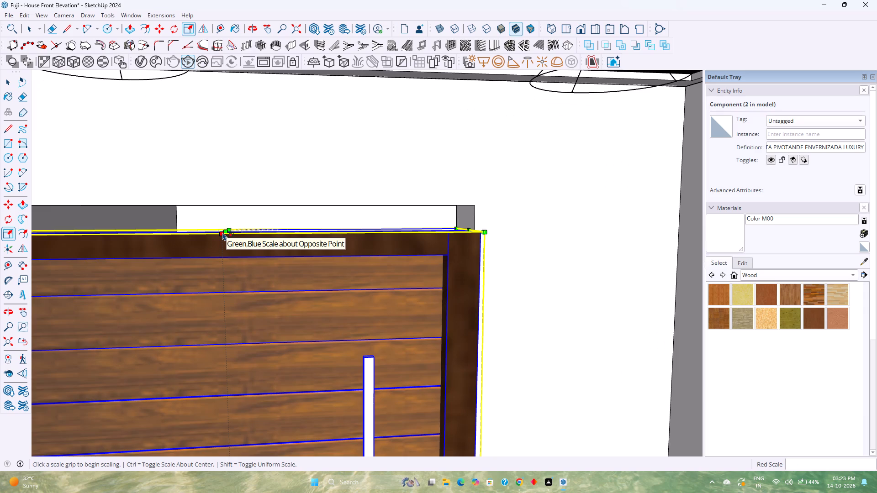
click(227, 228)
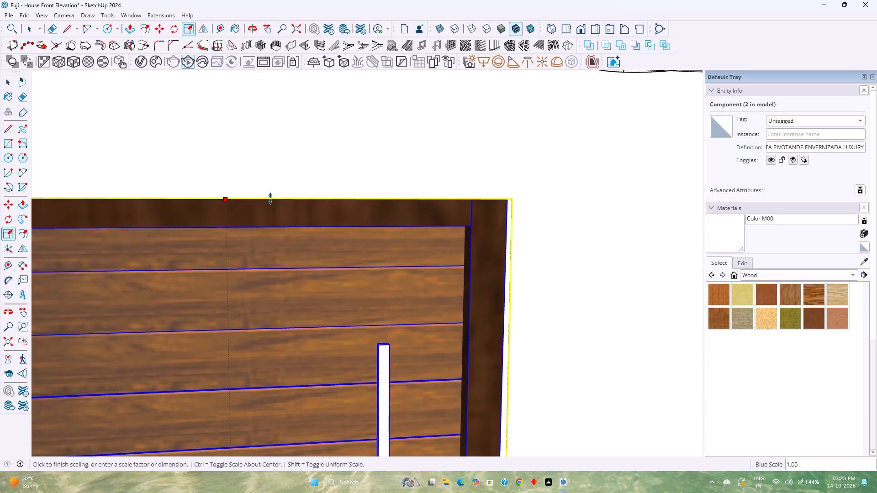
scroll(497, 204, down, 5)
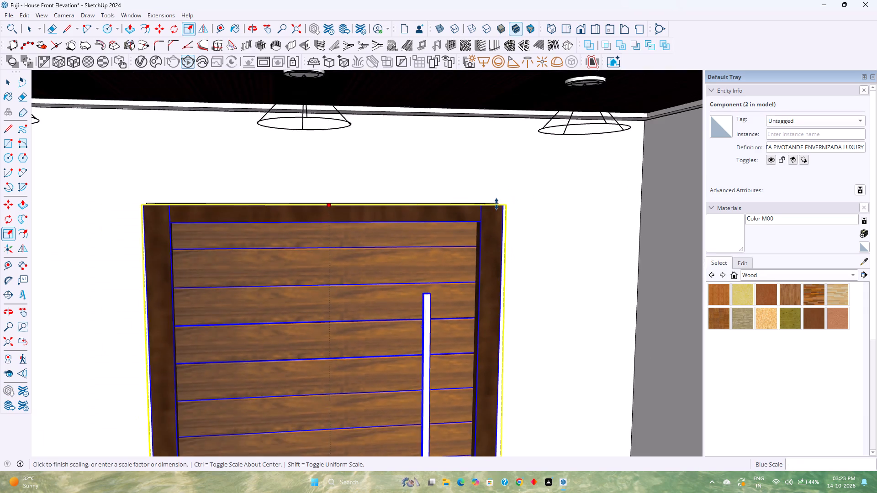
scroll(497, 204, down, 5)
key(k)
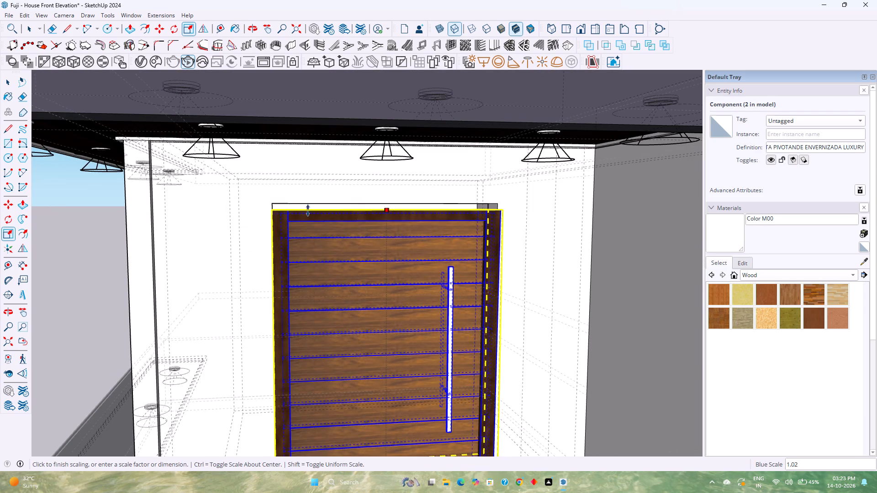
click(271, 204)
text(k)
key(space)
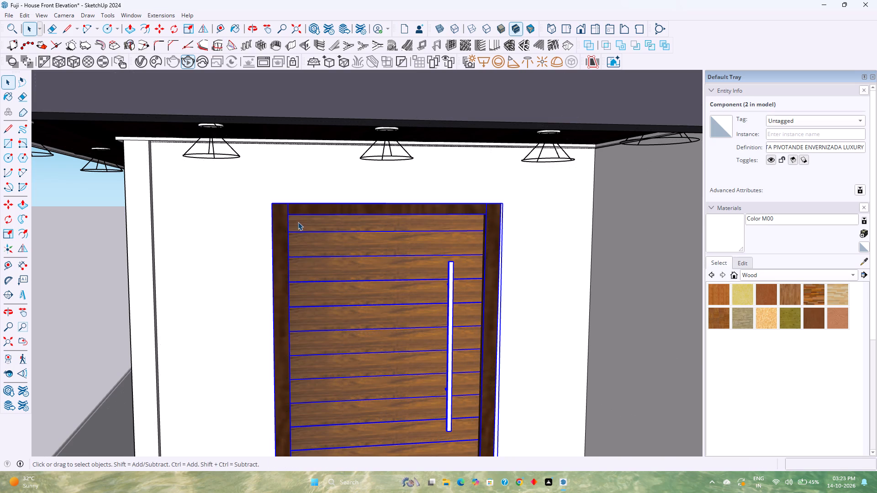
key(Escape)
Examine the whole house from the front, checking both fitted doors in the elevation.
scroll(298, 222, down, 15)
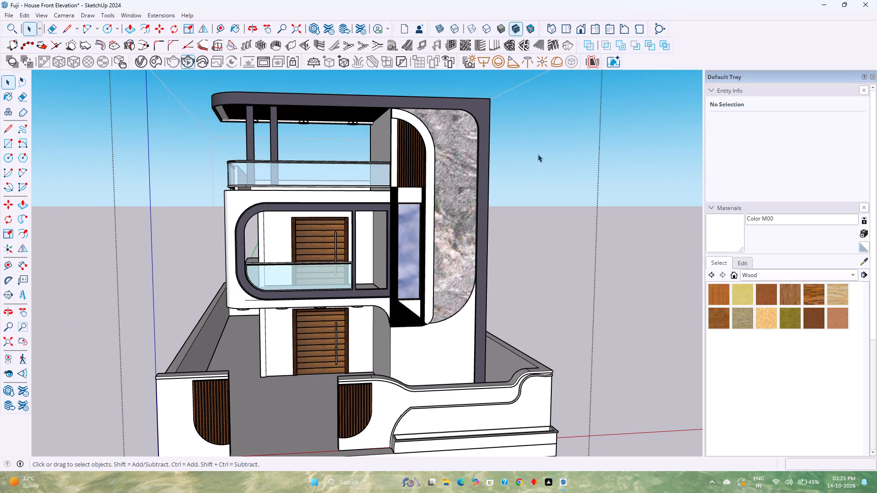
key(Escape)
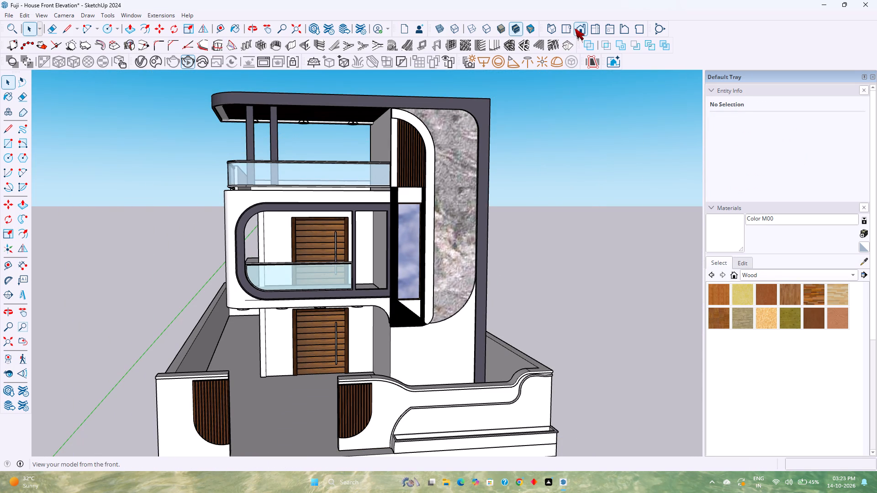
click(575, 28)
shift+middle_drag(566, 310, 491, 299)
shift+middle_click(491, 299)
middle_drag(491, 299, 549, 311)
middle_click(549, 311)
scroll(357, 339, down, 3)
middle_click(357, 339)
middle_click(357, 339)
middle_drag(373, 339, 377, 339)
middle_click(379, 339)
middle_click(379, 339)
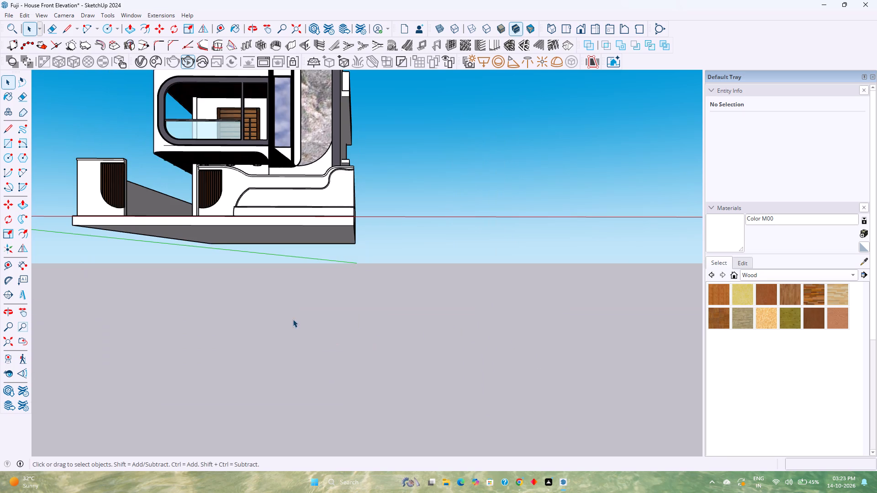
scroll(281, 299, down, 3)
middle_click(282, 299)
middle_click(283, 299)
middle_click(283, 299)
middle_click(284, 299)
middle_click(284, 299)
middle_drag(301, 299, 305, 299)
middle_click(305, 299)
middle_click(305, 299)
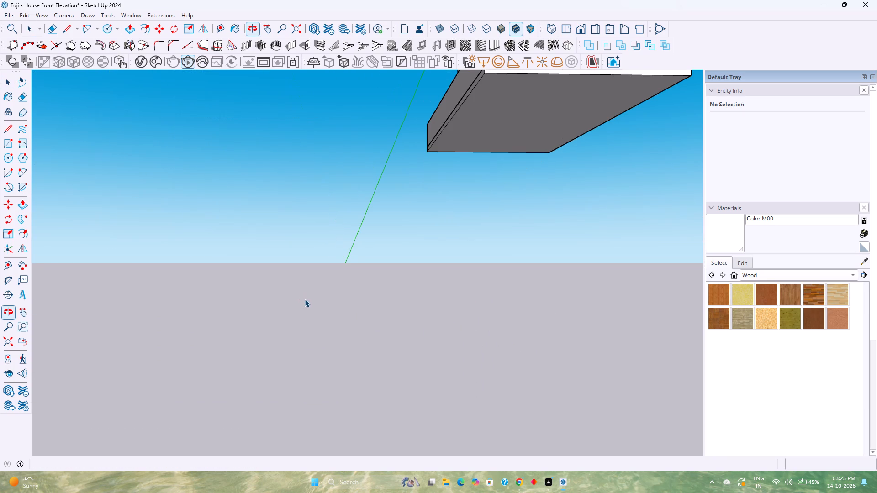
middle_click(310, 300)
middle_click(310, 300)
middle_click(310, 300)
middle_click(310, 300)
middle_click(310, 300)
middle_click(312, 300)
scroll(312, 300, up, 1)
scroll(312, 300, down, 7)
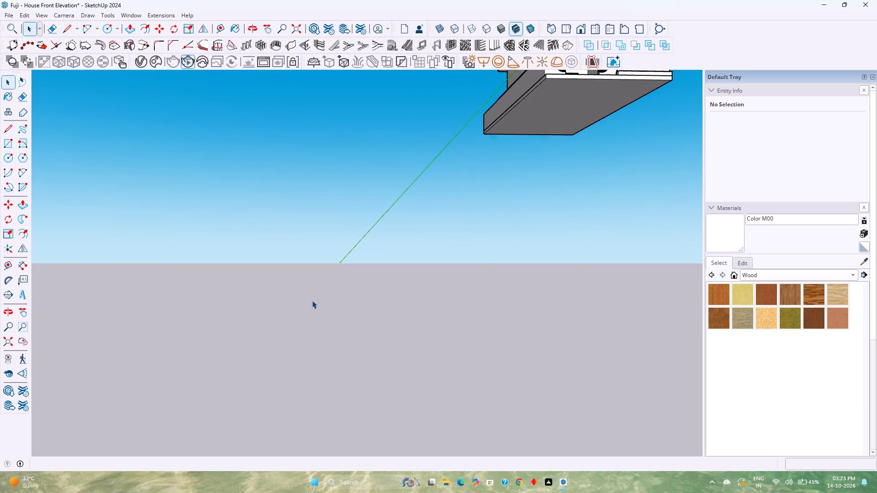
scroll(312, 300, down, 8)
middle_click(490, 160)
middle_click(490, 160)
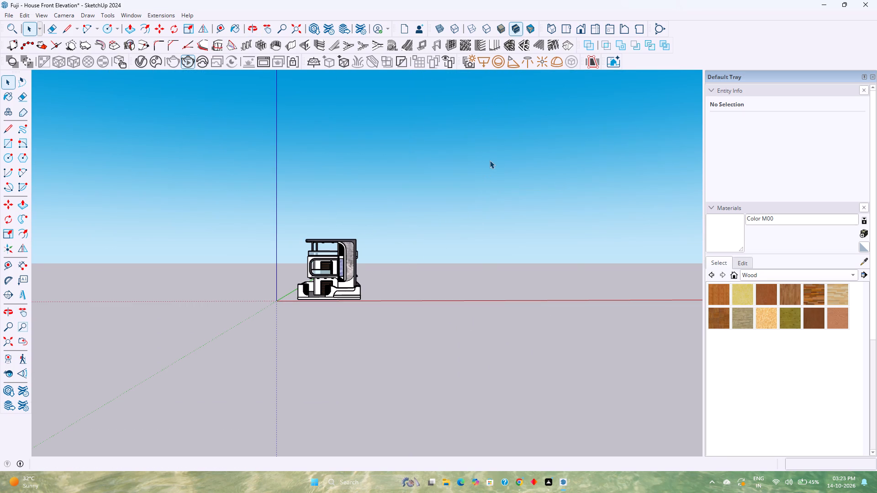
scroll(343, 268, up, 12)
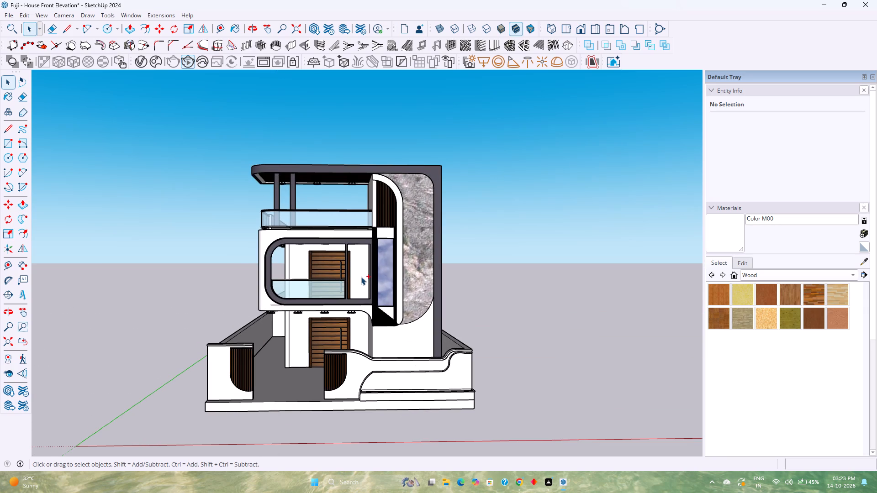
Save the model with both doors fitted.
key(ctrl+s)
scroll(363, 323, up, 3)
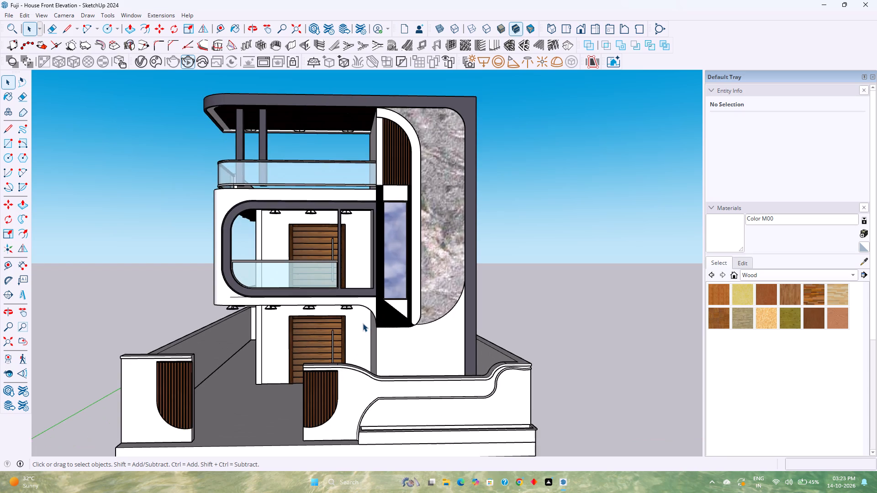
scroll(363, 323, down, 1)
key(ctrl+s)
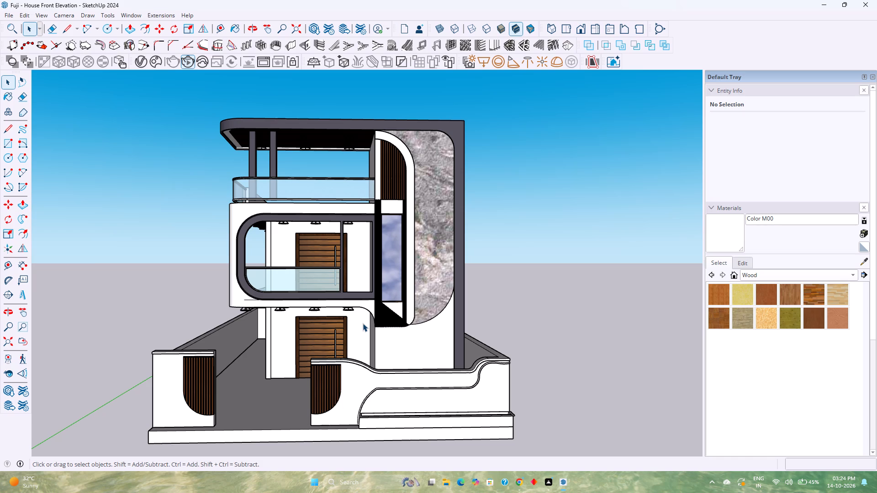
Open the V-Ray Asset Editor and bring up the SunLight's color and sky settings.
click(145, 65)
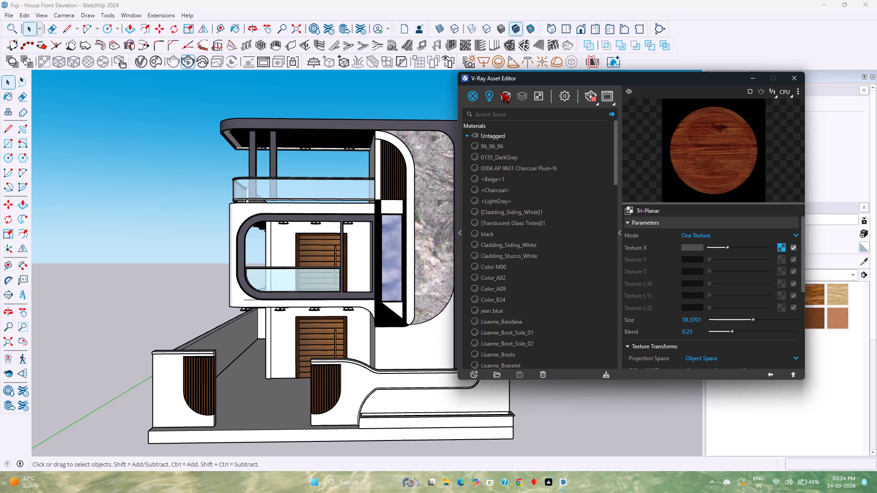
click(487, 98)
click(512, 159)
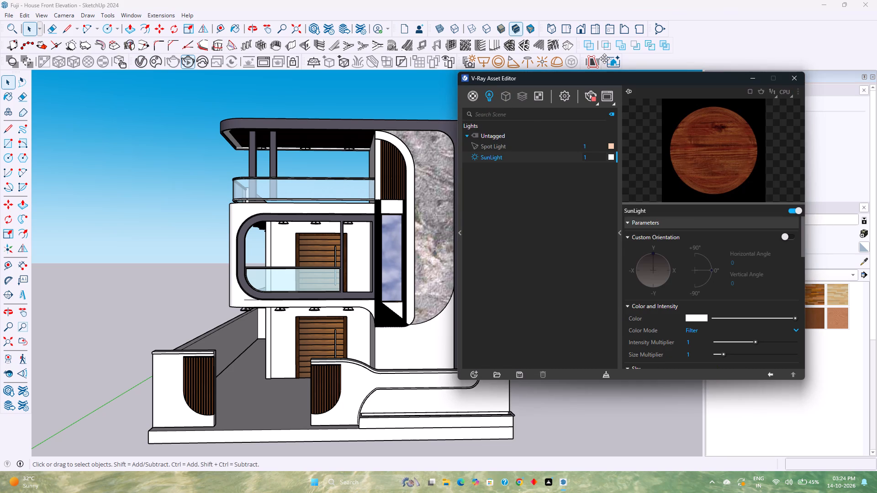
drag(611, 74, 581, 75)
drag(585, 77, 332, 90)
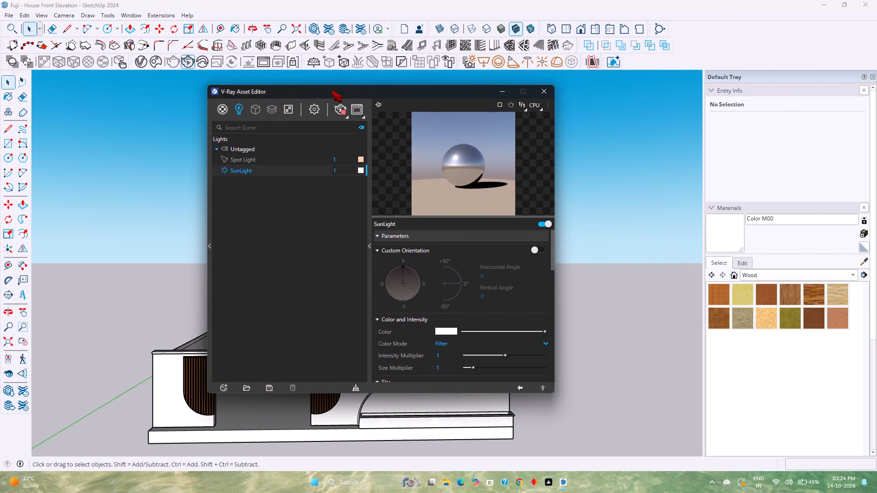
drag(332, 90, 305, 91)
scroll(425, 329, down, 2)
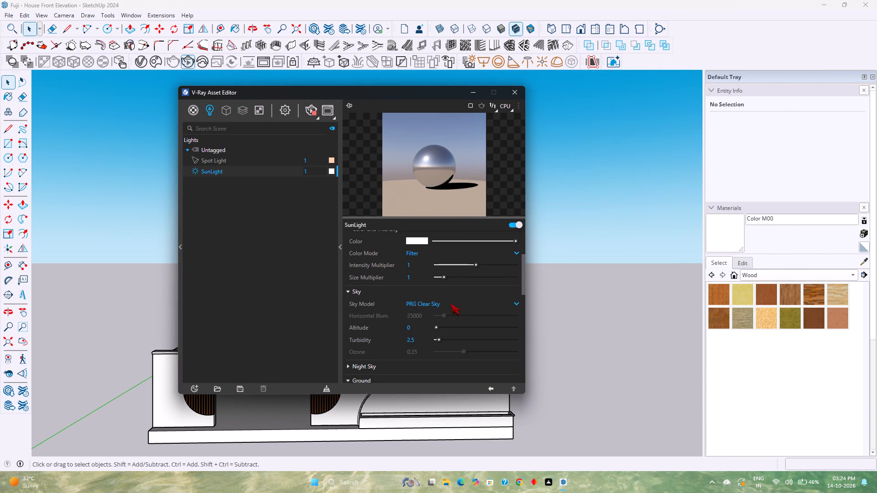
Try the Direct color mode on the SunLight, and set it to Override.
click(471, 257)
click(500, 254)
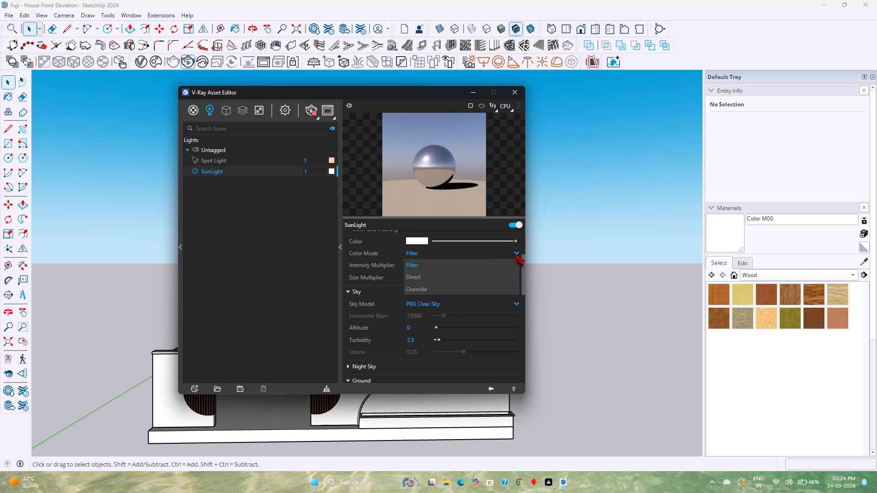
click(454, 279)
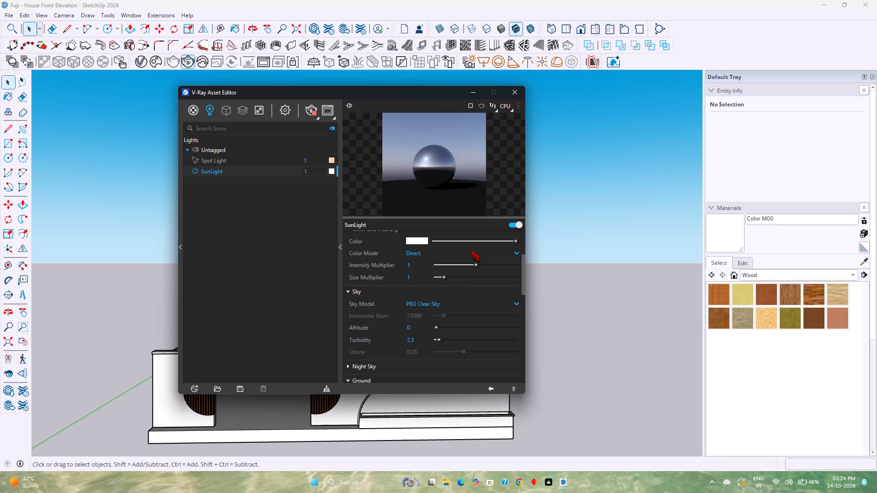
click(492, 253)
click(443, 290)
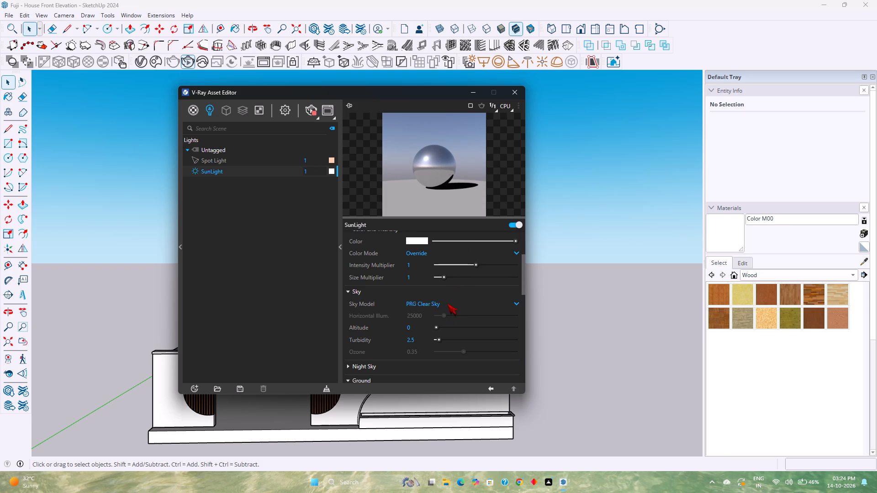
Try the Preetham et al, CIE Clear and CIE Overcast sky models on the SunLight, and set Hosek et al.
click(448, 304)
click(433, 317)
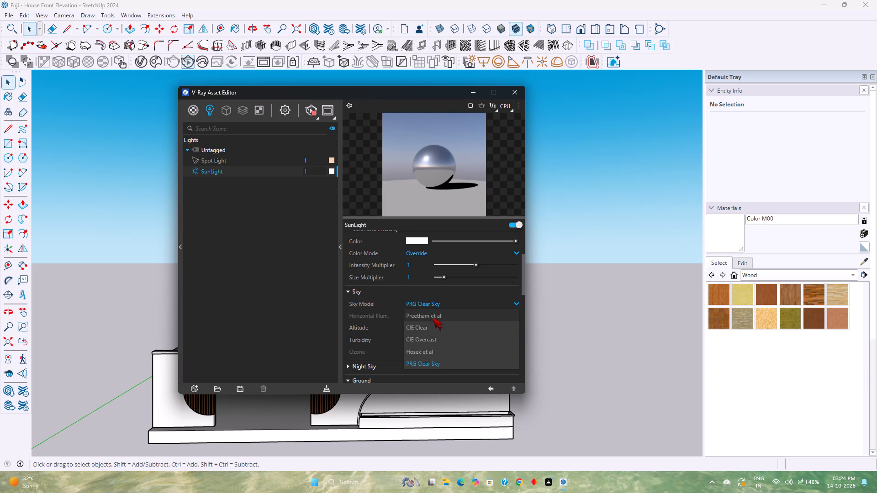
click(437, 303)
click(433, 323)
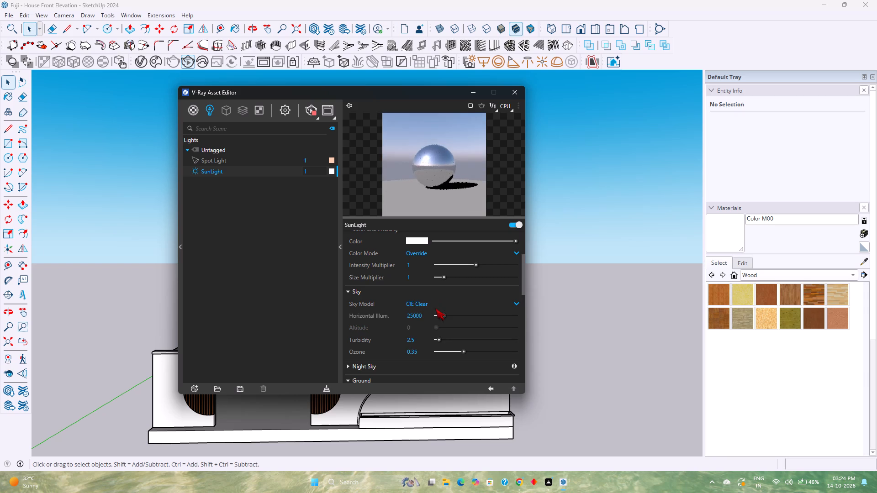
click(436, 303)
click(435, 339)
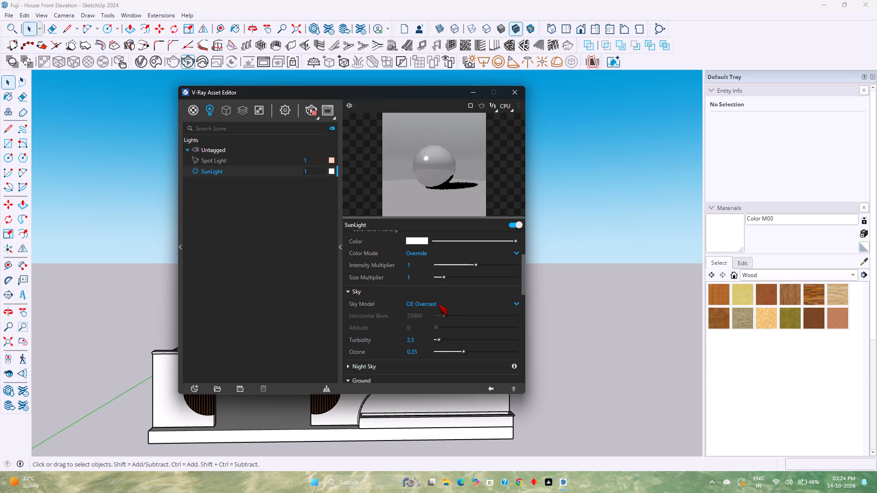
click(439, 301)
click(436, 351)
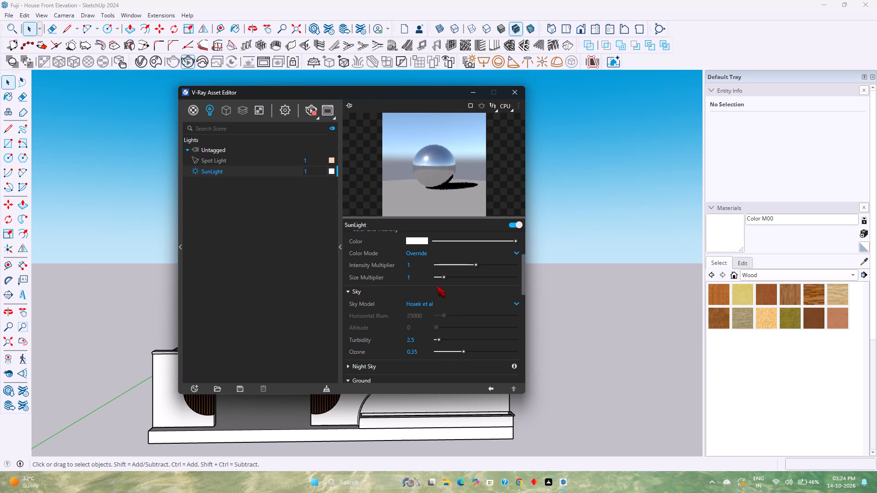
Set the SunLight's sky model to PRG Clear Sky.
click(428, 302)
click(428, 363)
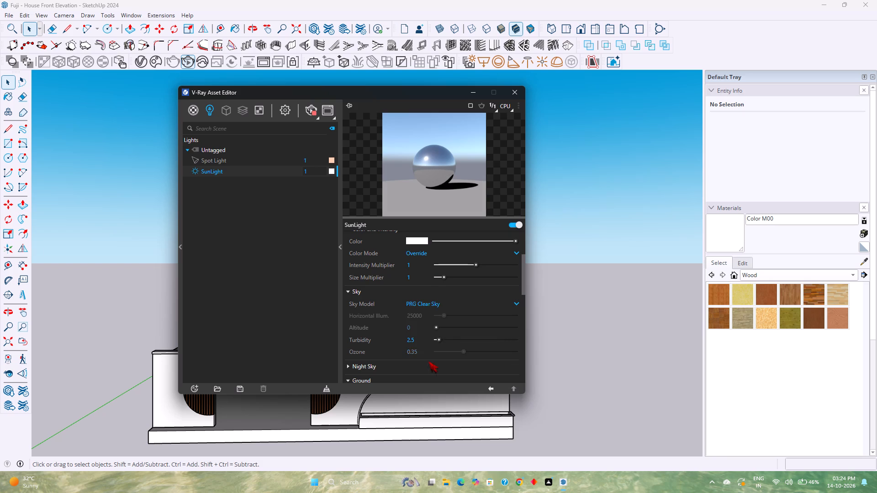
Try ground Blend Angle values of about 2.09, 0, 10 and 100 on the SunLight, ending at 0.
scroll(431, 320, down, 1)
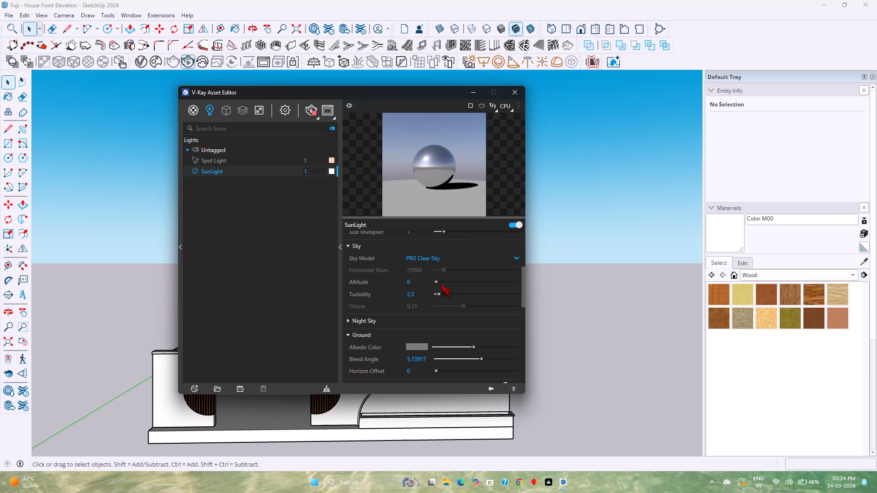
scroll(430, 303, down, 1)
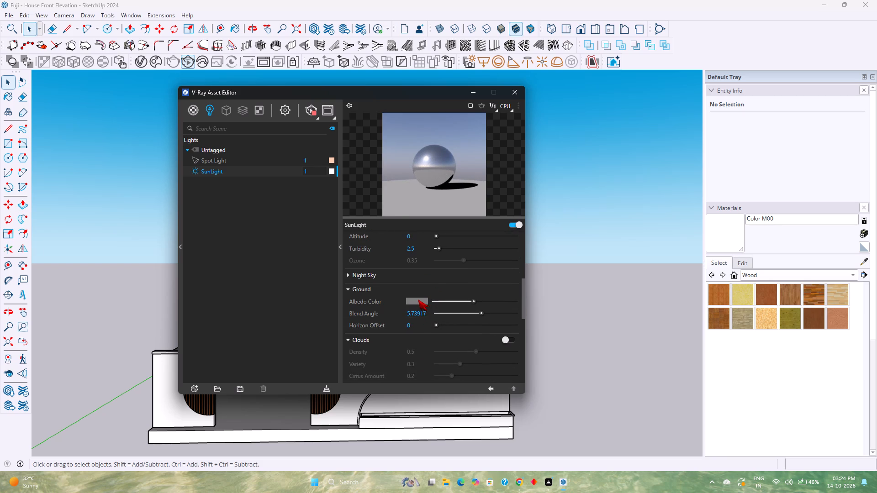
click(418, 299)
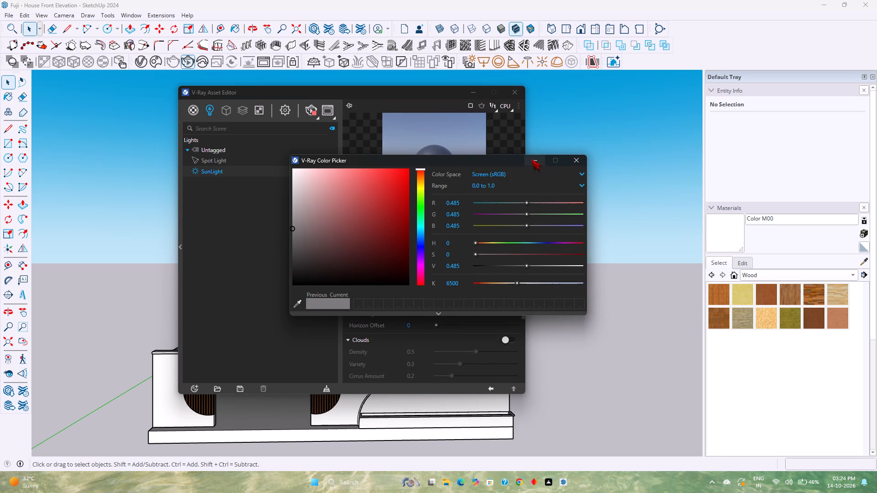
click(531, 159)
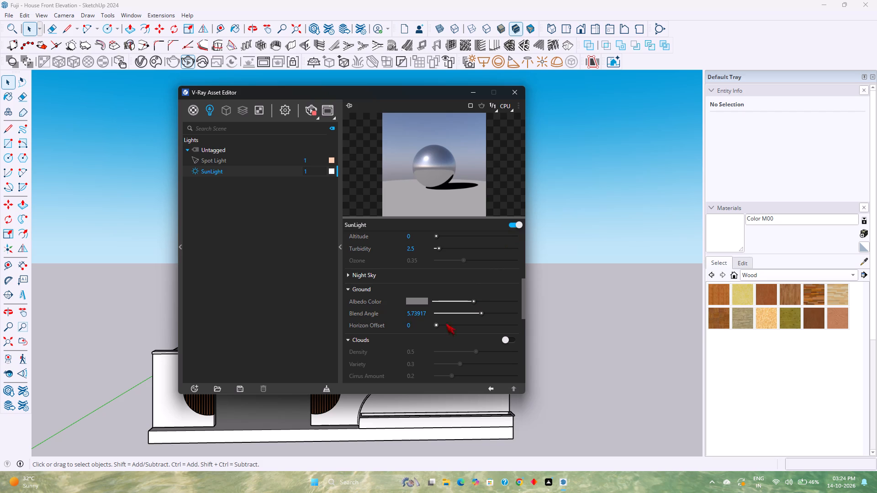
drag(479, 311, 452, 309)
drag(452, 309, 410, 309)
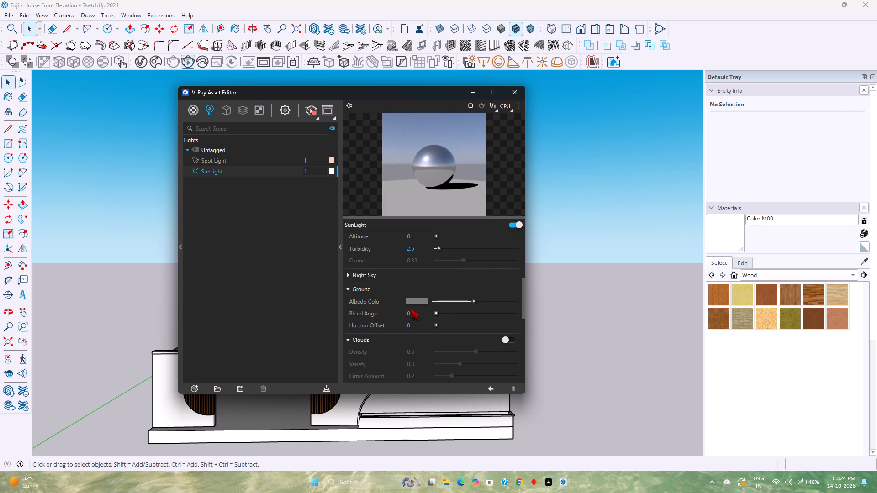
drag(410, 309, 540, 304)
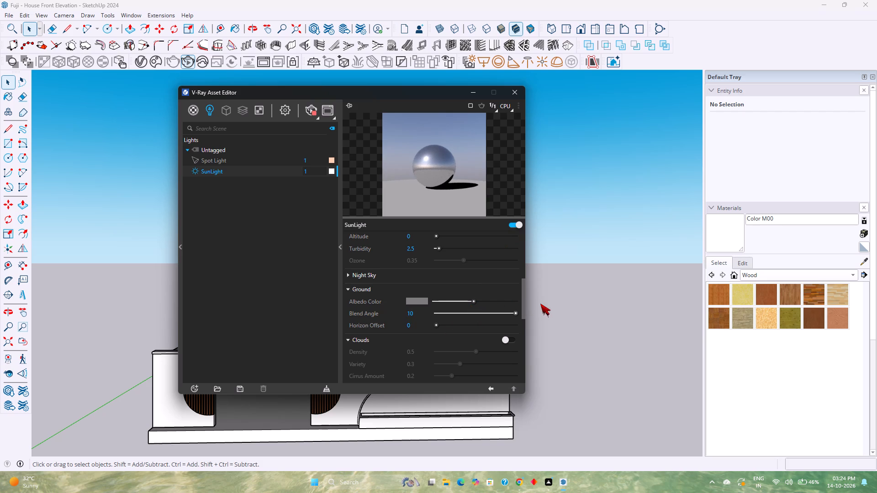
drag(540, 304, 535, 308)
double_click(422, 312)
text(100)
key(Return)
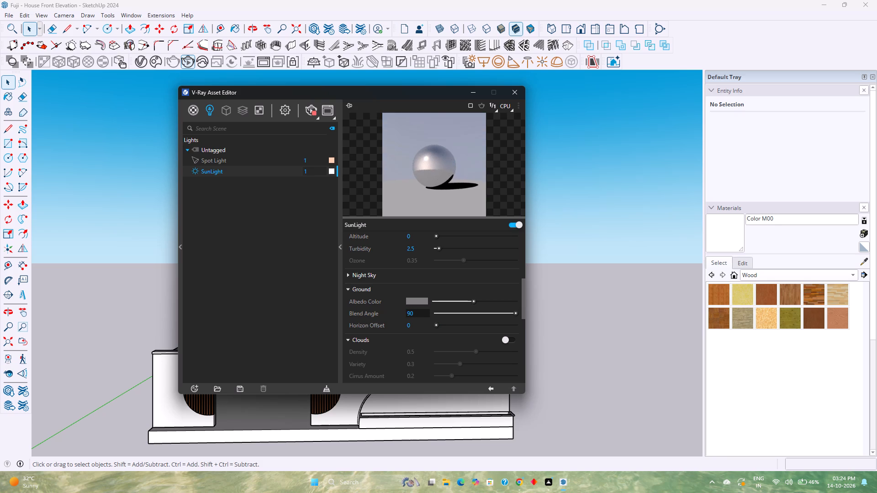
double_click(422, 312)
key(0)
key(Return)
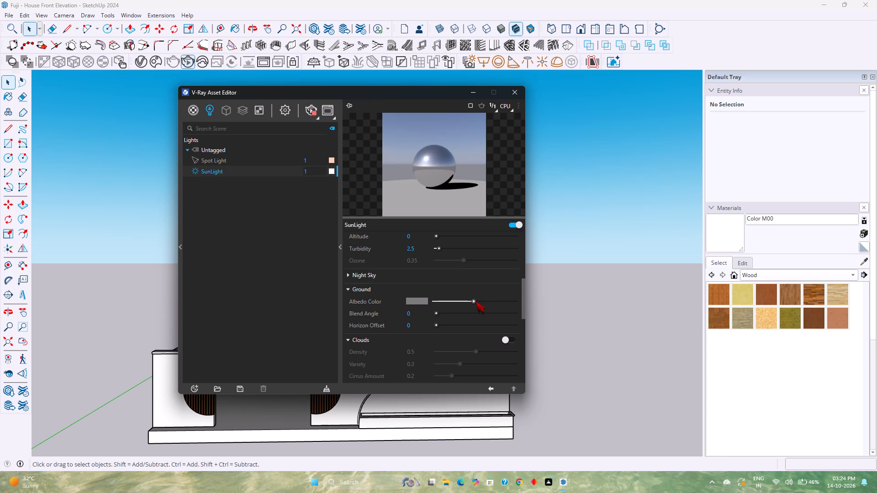
Try black and near-white for the ground Albedo Color, and settle on a dark grey.
drag(474, 301, 433, 310)
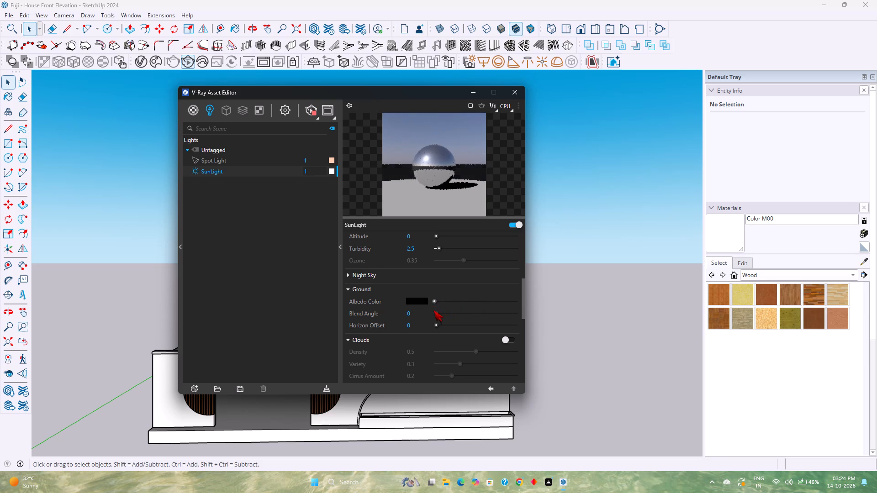
drag(433, 310, 506, 308)
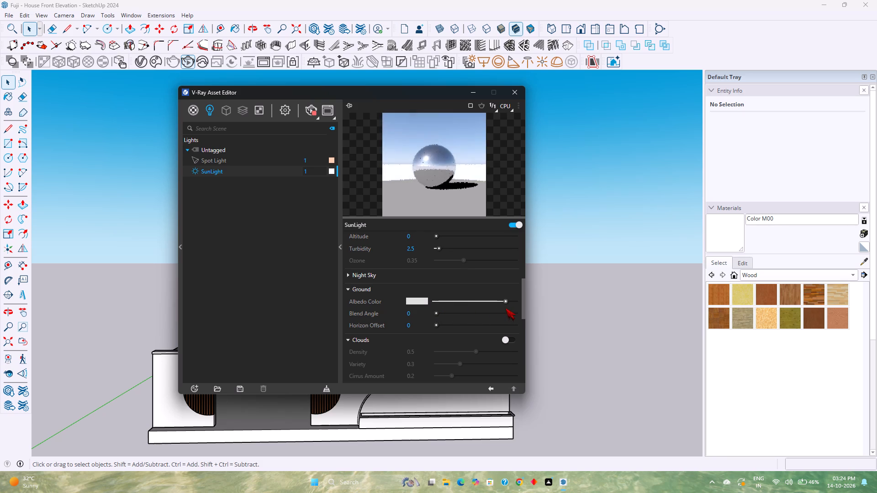
drag(506, 308, 463, 310)
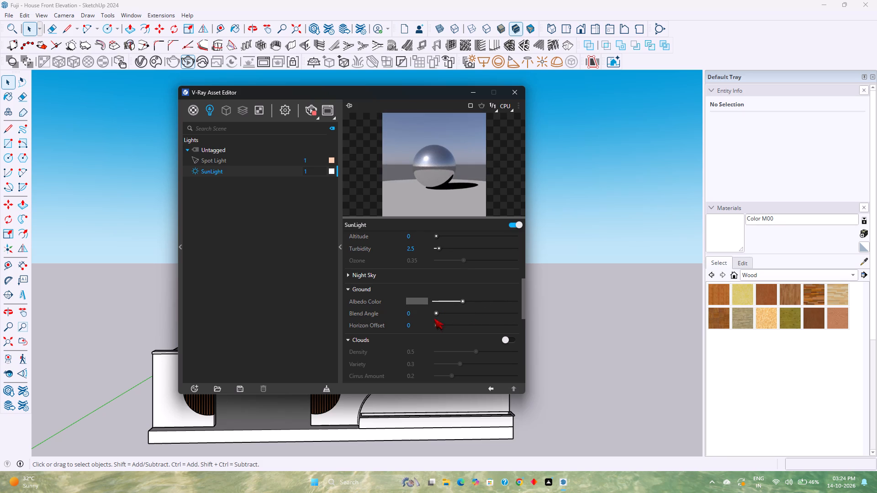
Raise the SunLight's ground Blend Angle to 10.
drag(434, 314, 483, 317)
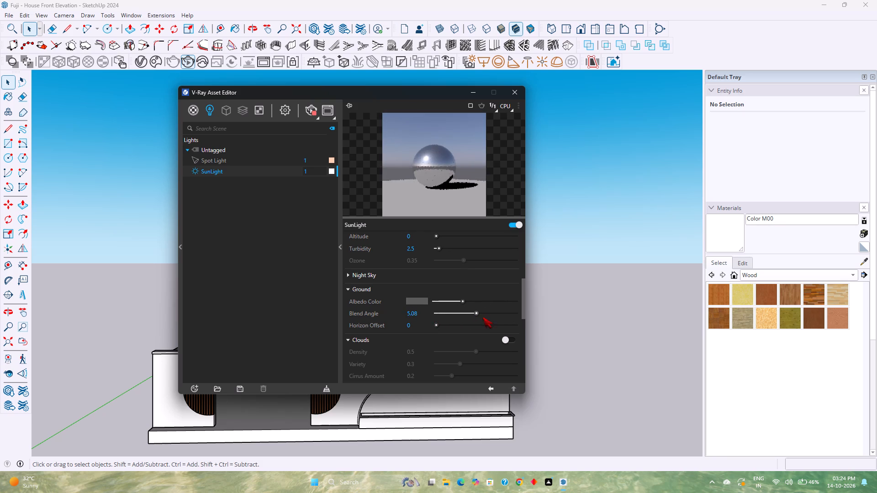
drag(483, 317, 510, 317)
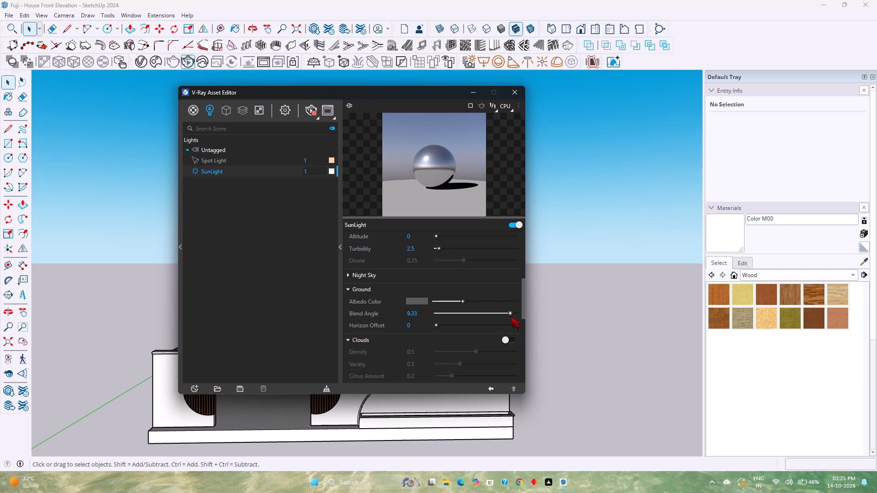
drag(510, 317, 523, 316)
Enable the SunLight's clouds and set their Density to 0.69.
scroll(394, 319, down, 2)
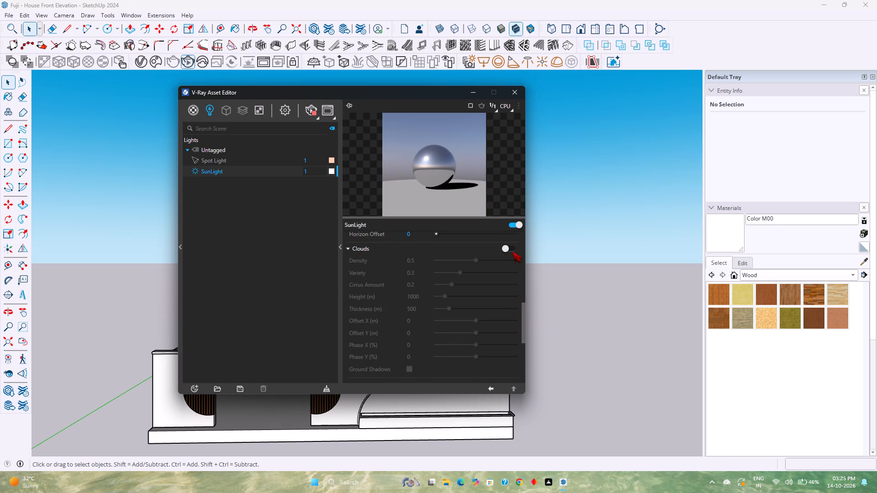
click(509, 250)
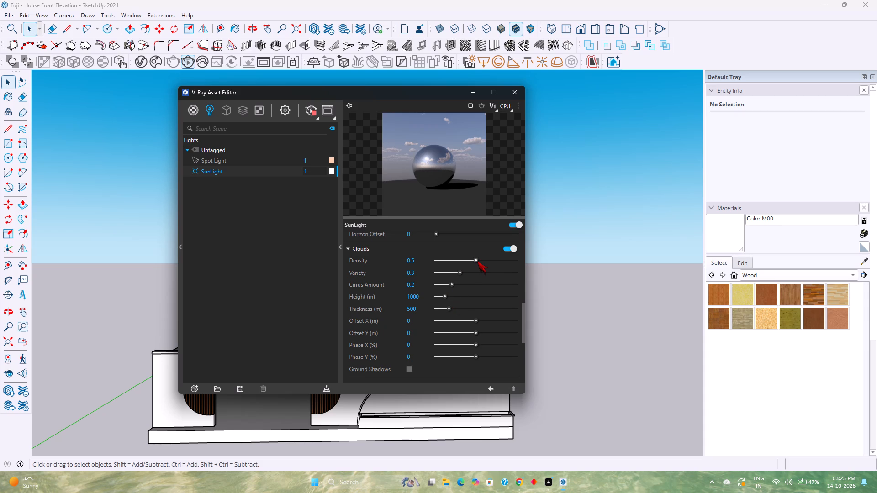
drag(477, 261, 496, 260)
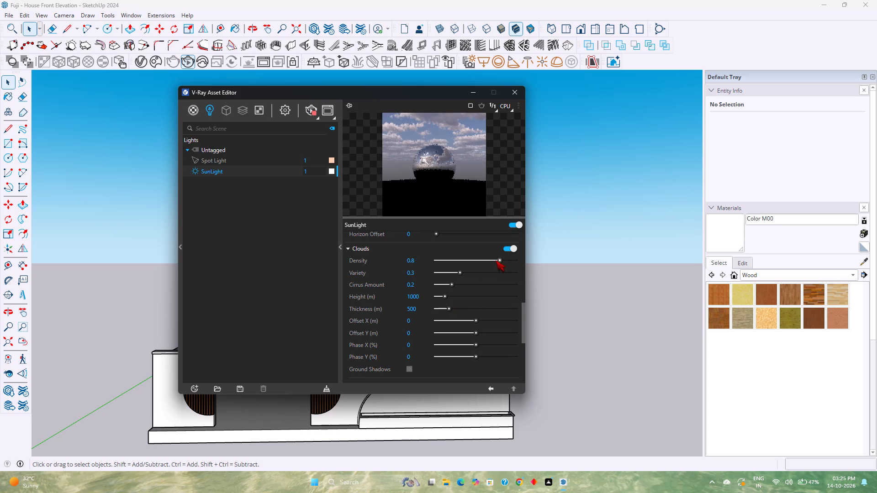
drag(496, 260, 486, 265)
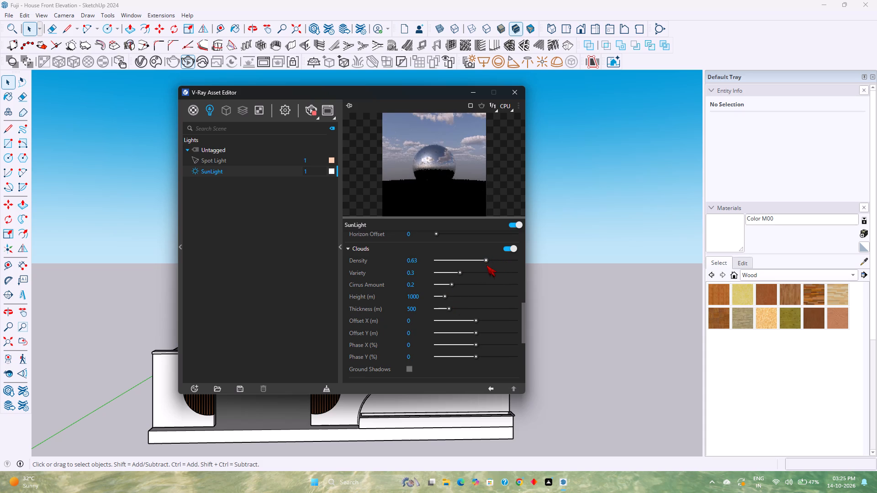
click(486, 265)
click(491, 261)
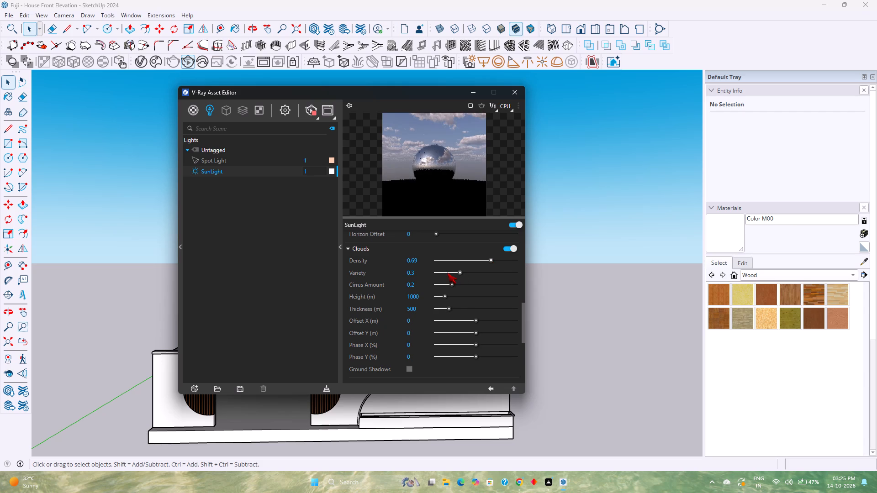
Try low and high cloud Variety values between 0 and 0.9, and set Variety to 0.38.
drag(462, 273, 475, 273)
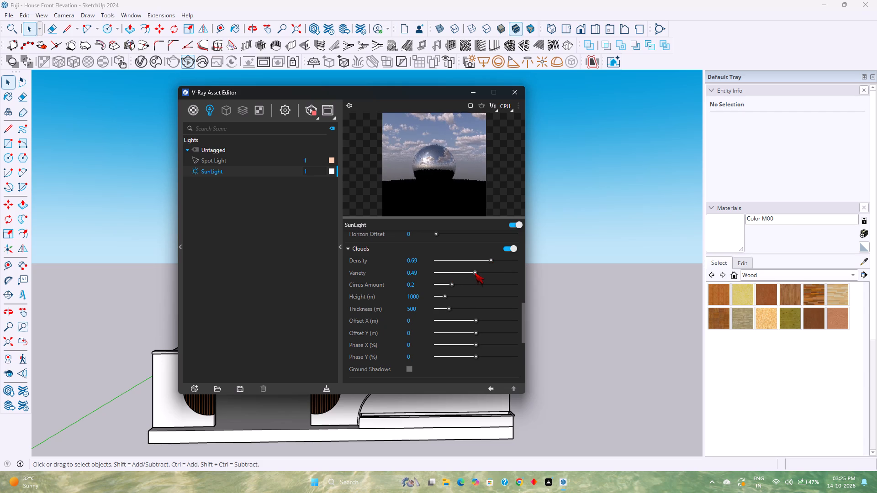
drag(475, 273, 453, 274)
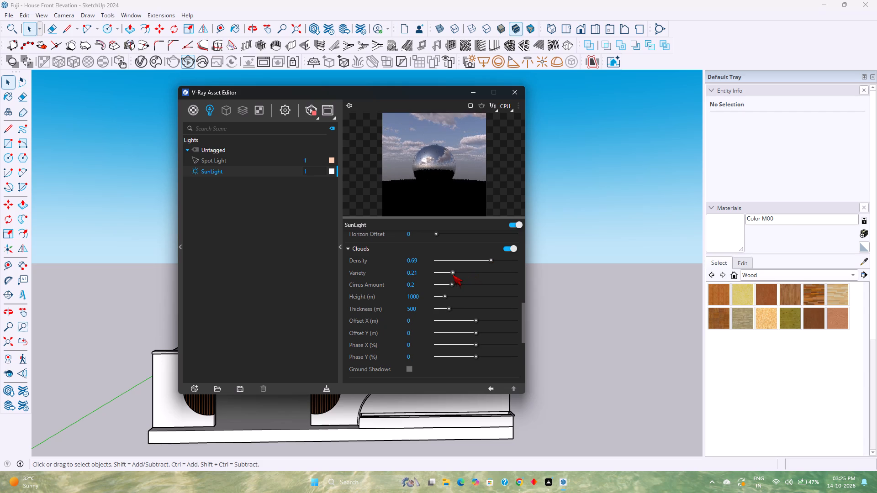
drag(453, 274, 433, 276)
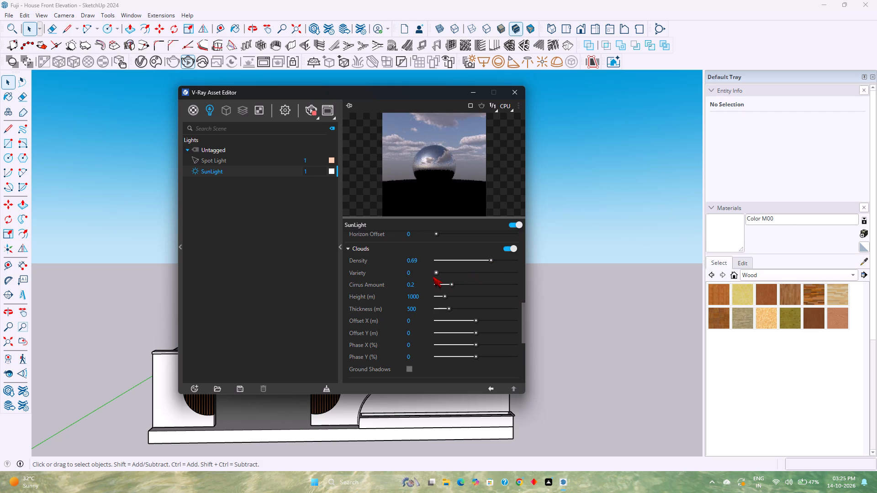
drag(433, 276, 449, 281)
drag(449, 281, 509, 279)
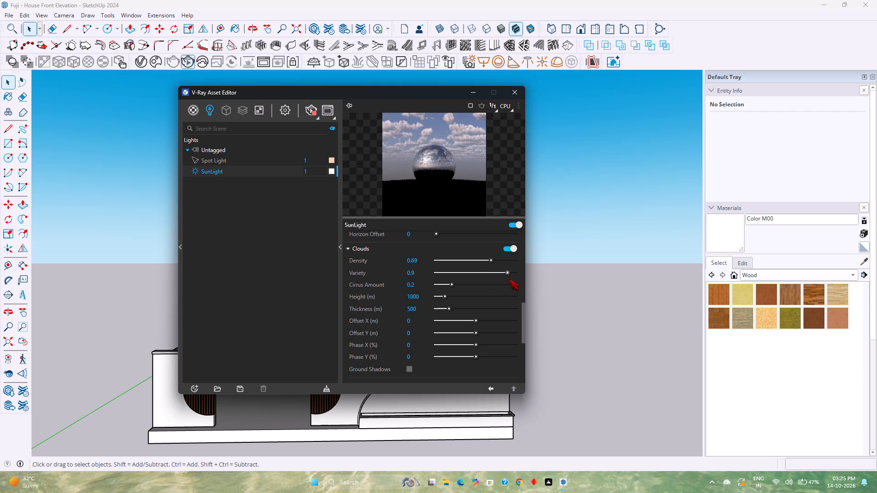
drag(509, 279, 495, 275)
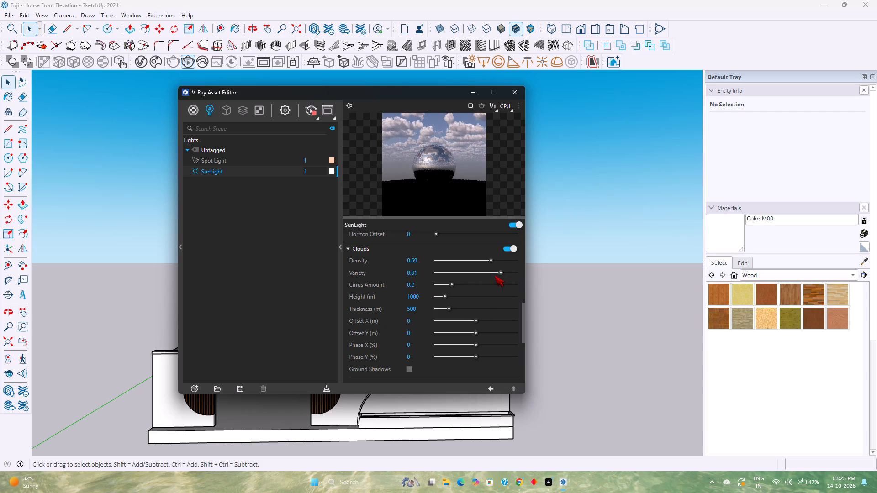
drag(495, 275, 466, 278)
Try cloud Cirrus Amounts of 1 and 0, and set the amount to 0.04.
drag(449, 284, 486, 282)
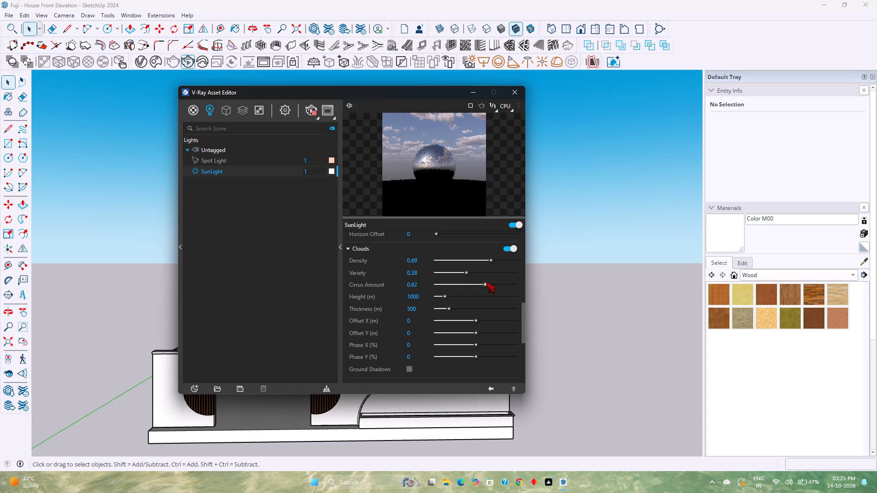
drag(486, 282, 524, 279)
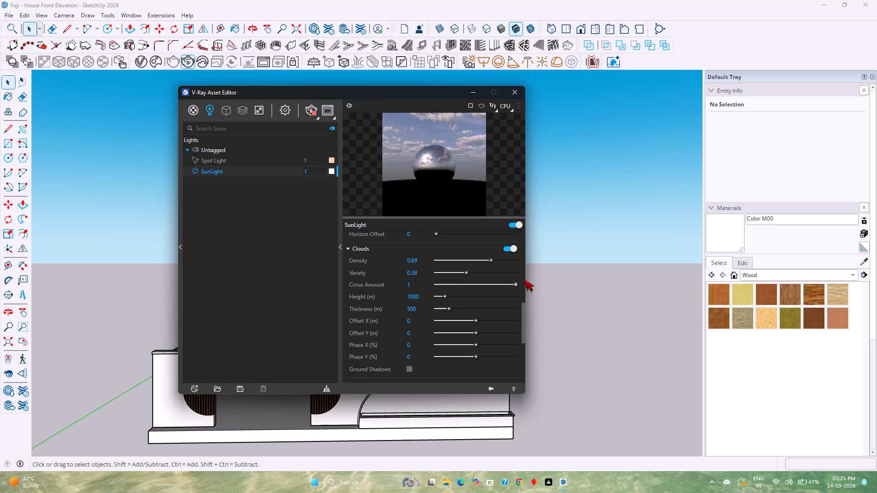
drag(524, 279, 431, 292)
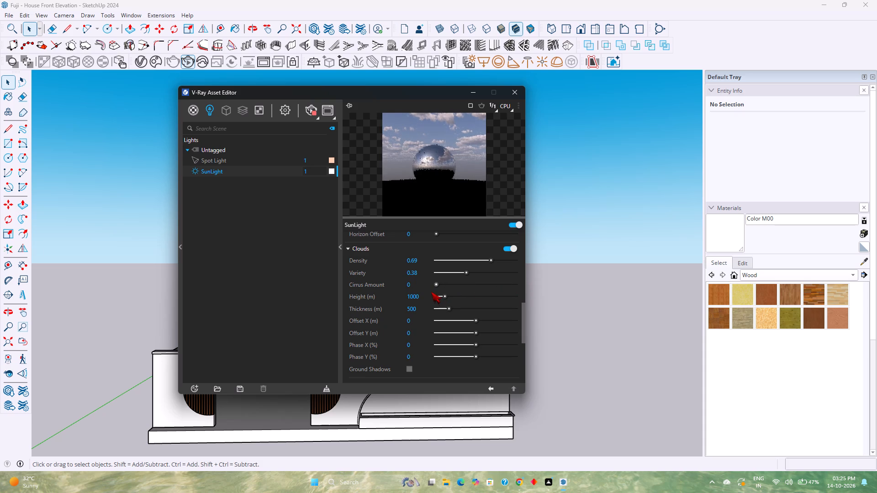
drag(431, 292, 412, 299)
drag(412, 299, 439, 286)
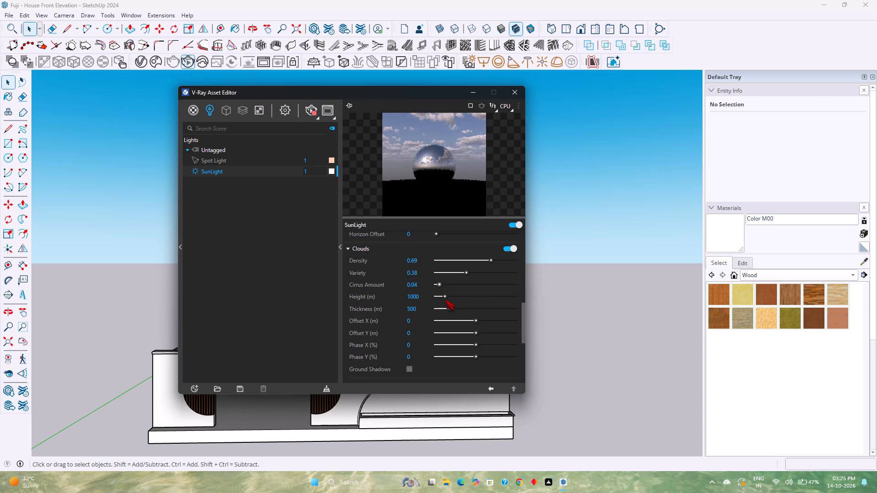
Try cloud Height values up to about 3174 m, and set the Height to about 1519 m.
drag(444, 298, 468, 297)
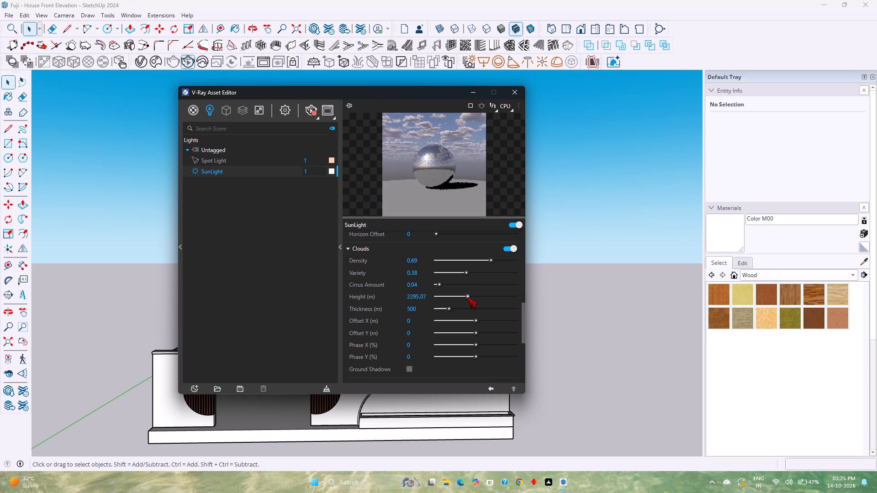
drag(468, 297, 483, 295)
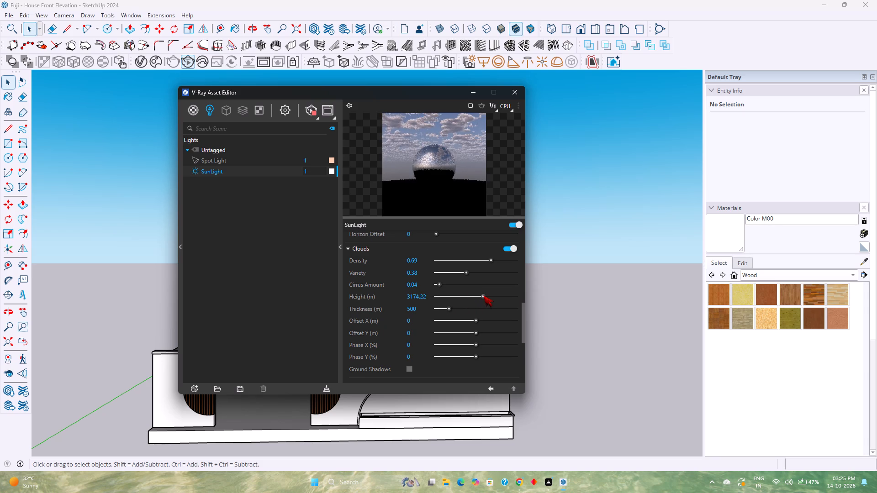
drag(483, 295, 464, 300)
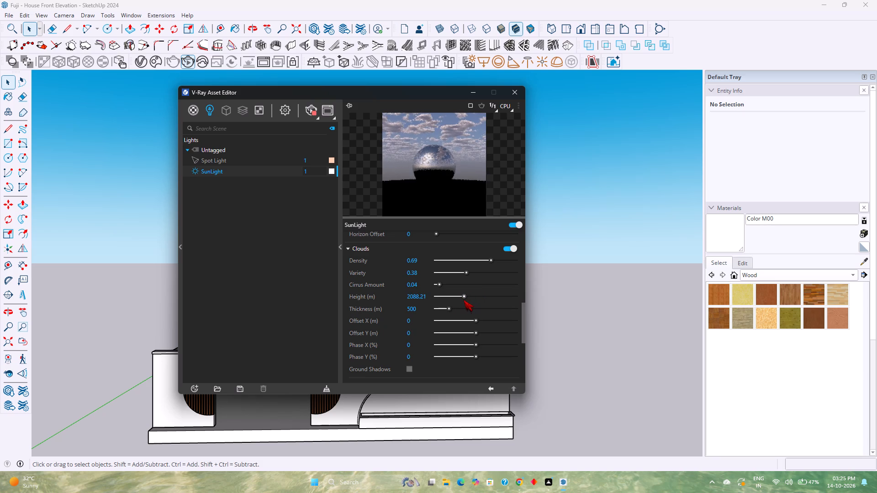
drag(464, 300, 454, 304)
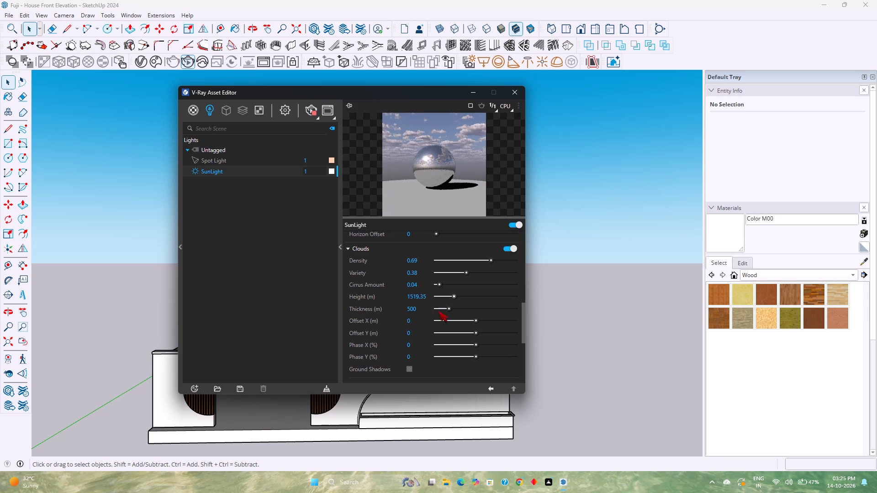
Increase the SunLight clouds' Thickness slightly.
drag(449, 308, 462, 306)
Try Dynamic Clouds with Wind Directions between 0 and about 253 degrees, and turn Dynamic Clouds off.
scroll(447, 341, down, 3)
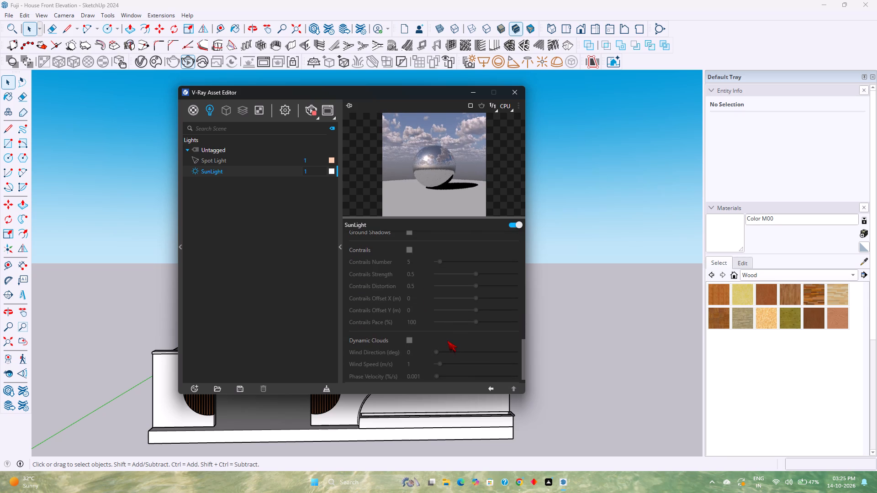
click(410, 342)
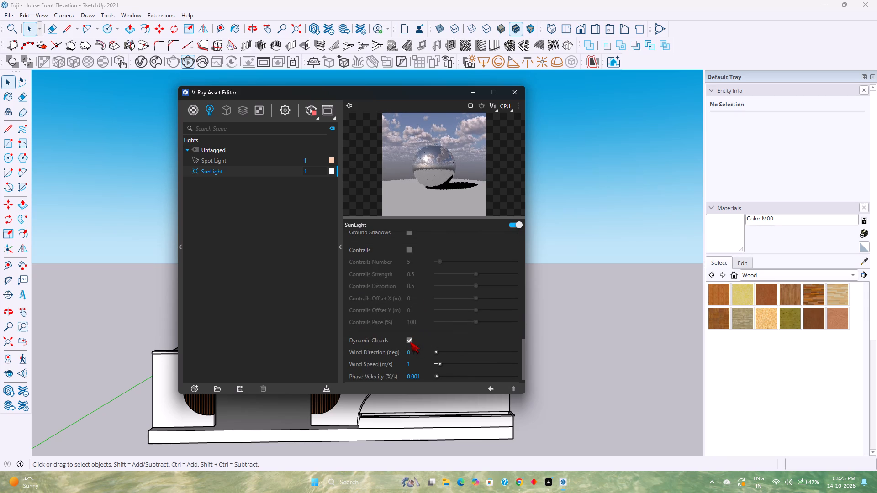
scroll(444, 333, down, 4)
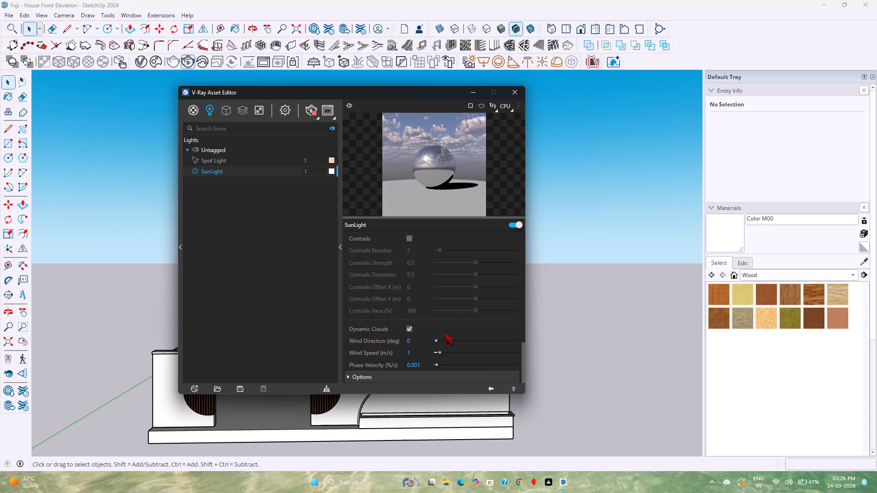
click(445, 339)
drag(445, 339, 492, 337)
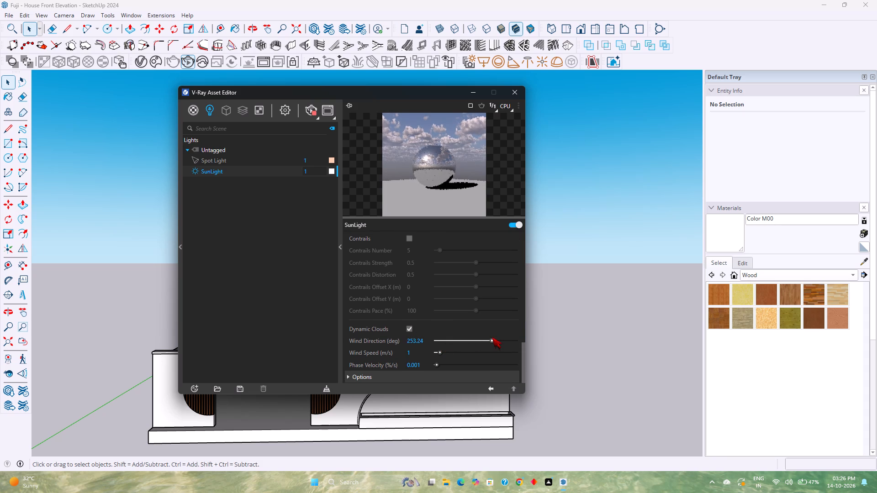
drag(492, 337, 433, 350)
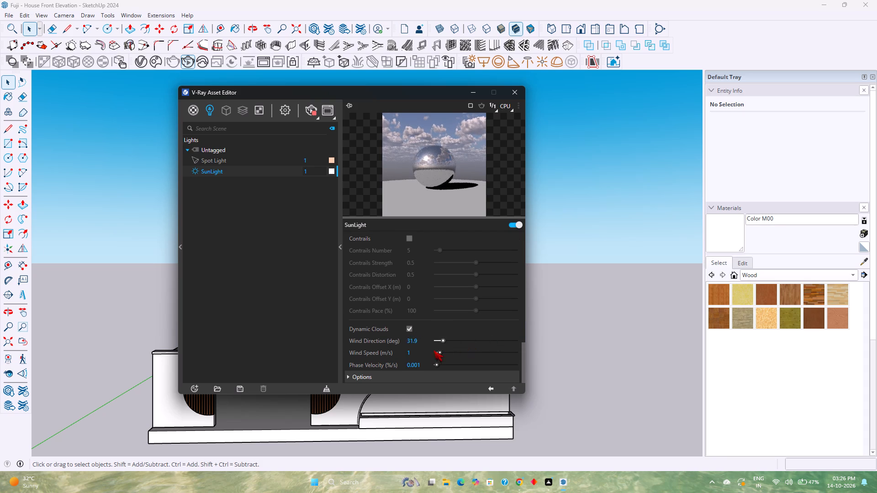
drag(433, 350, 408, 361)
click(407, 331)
Expand the SunLight's Options and enable Invisible.
scroll(407, 356, down, 3)
click(374, 372)
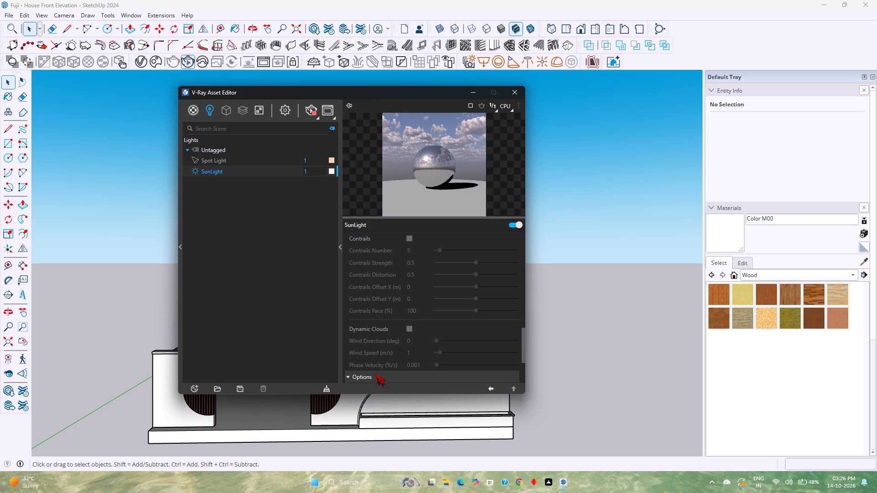
click(375, 374)
click(377, 381)
scroll(388, 344, down, 9)
click(404, 303)
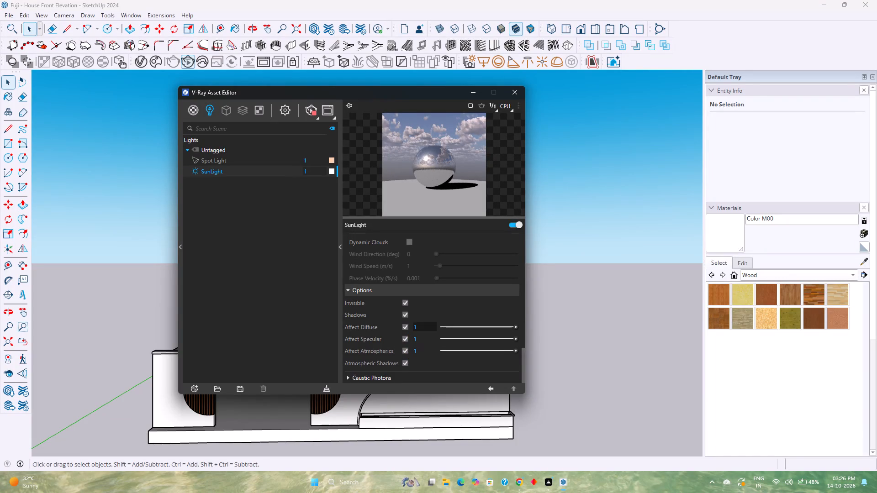
Try pale and saturated orange sun colours, and set the SunLight's Color to near-white with RGB values of 0.995.
scroll(418, 327, up, 9)
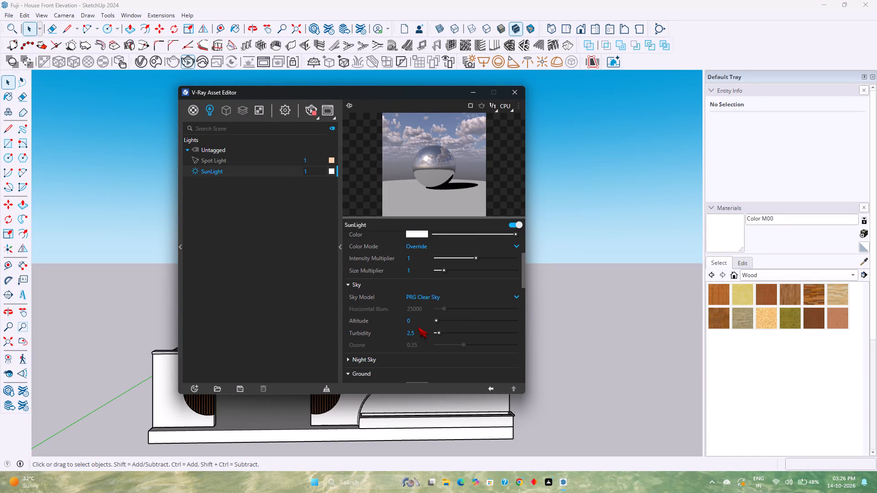
scroll(417, 312, up, 3)
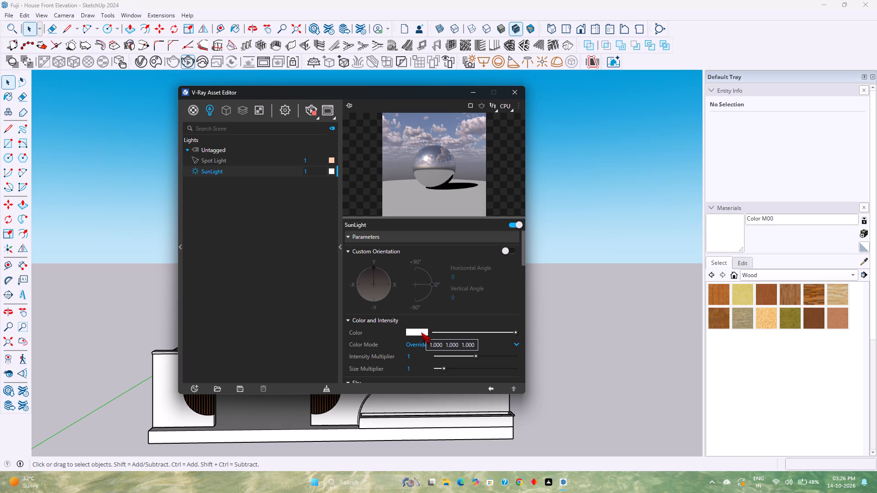
click(421, 332)
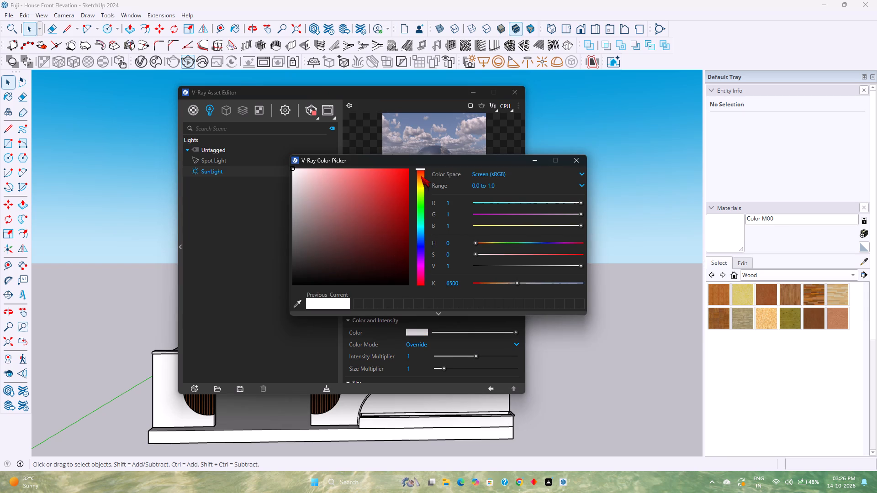
click(421, 176)
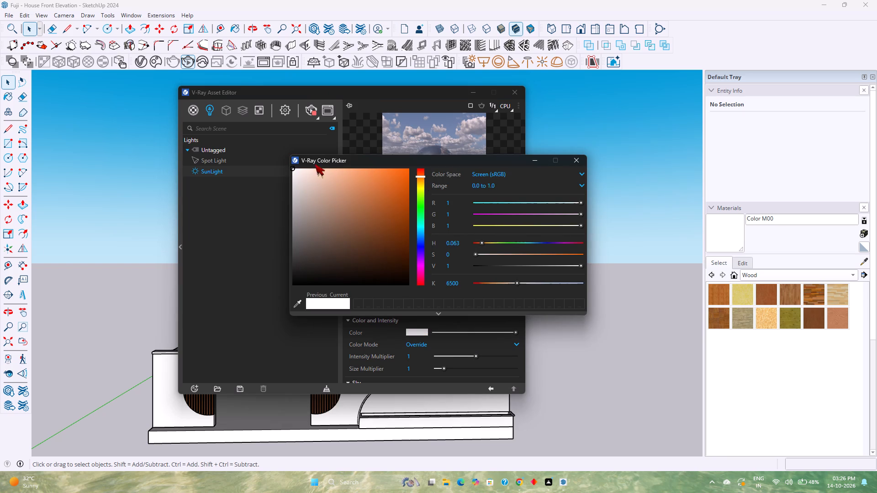
drag(299, 171, 304, 170)
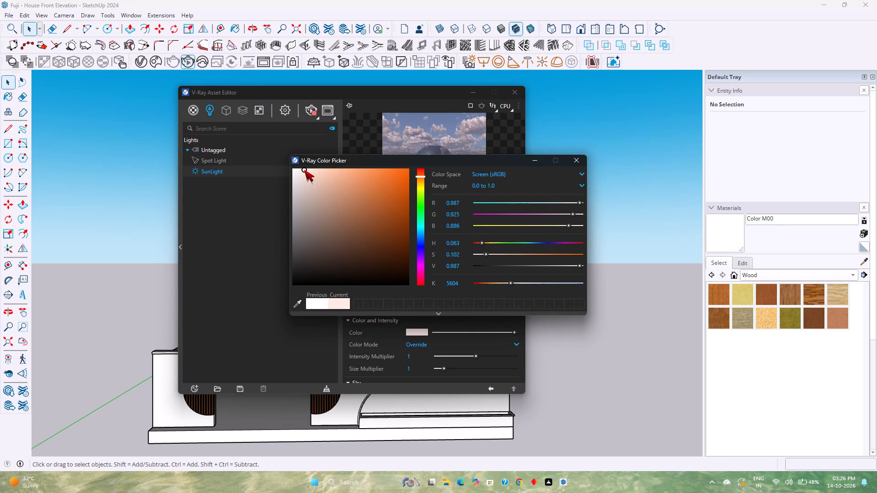
drag(304, 170, 388, 180)
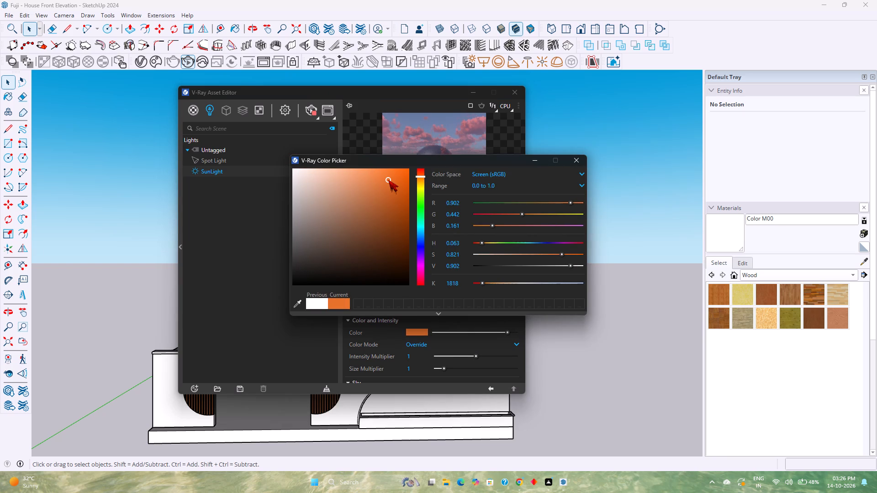
drag(388, 180, 280, 169)
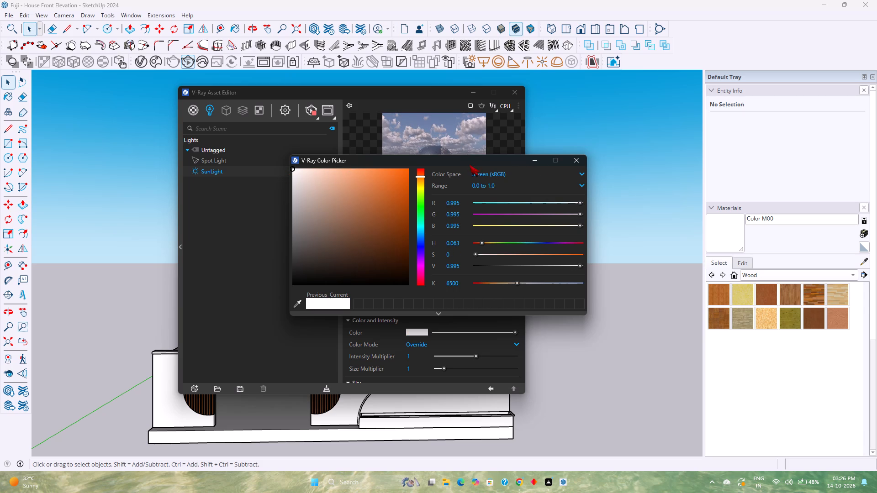
click(581, 157)
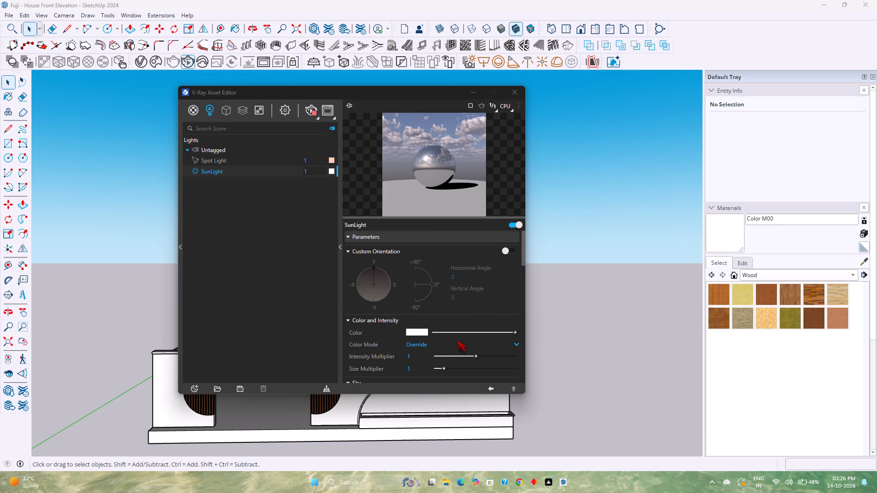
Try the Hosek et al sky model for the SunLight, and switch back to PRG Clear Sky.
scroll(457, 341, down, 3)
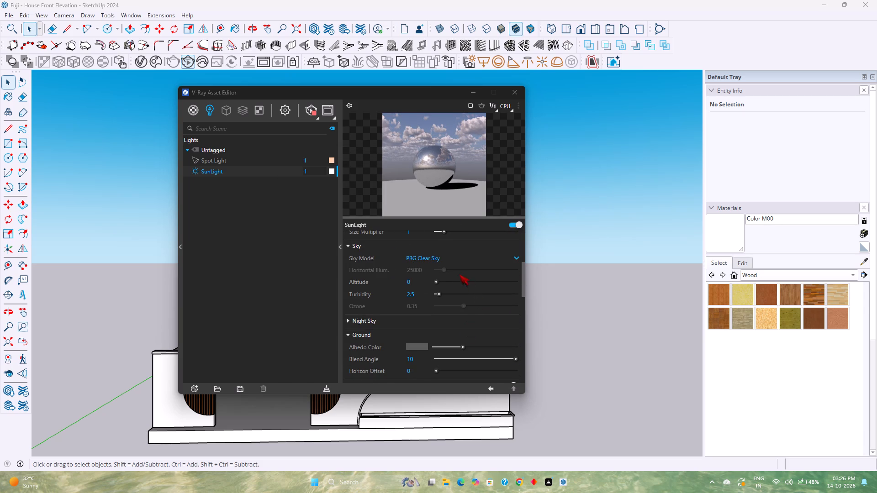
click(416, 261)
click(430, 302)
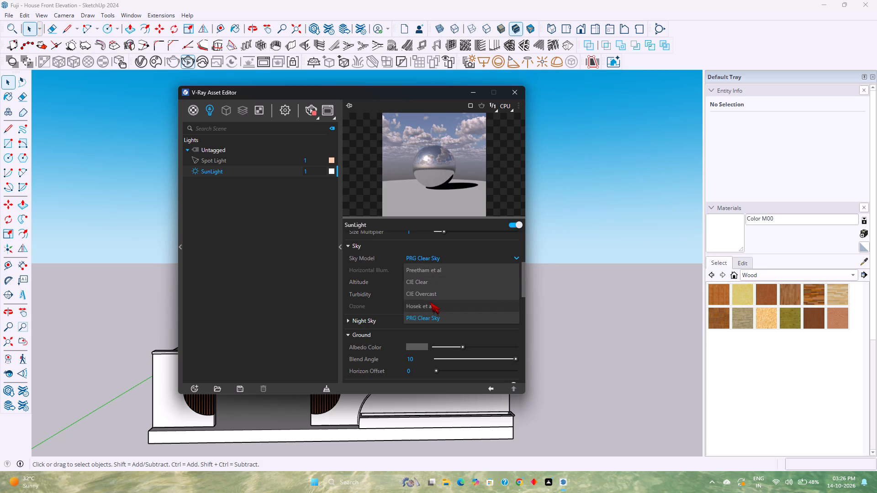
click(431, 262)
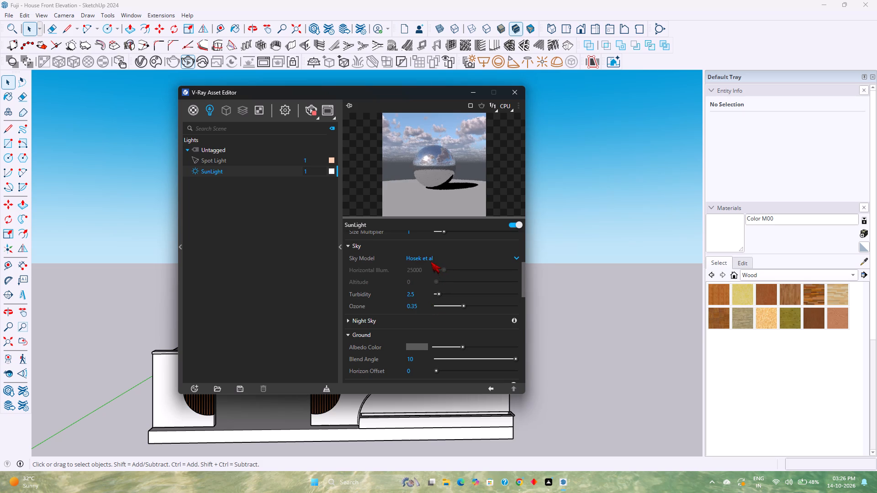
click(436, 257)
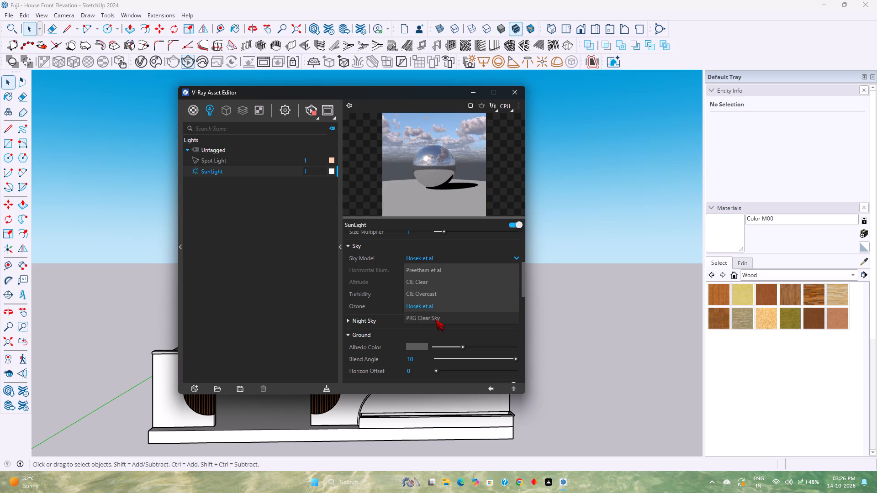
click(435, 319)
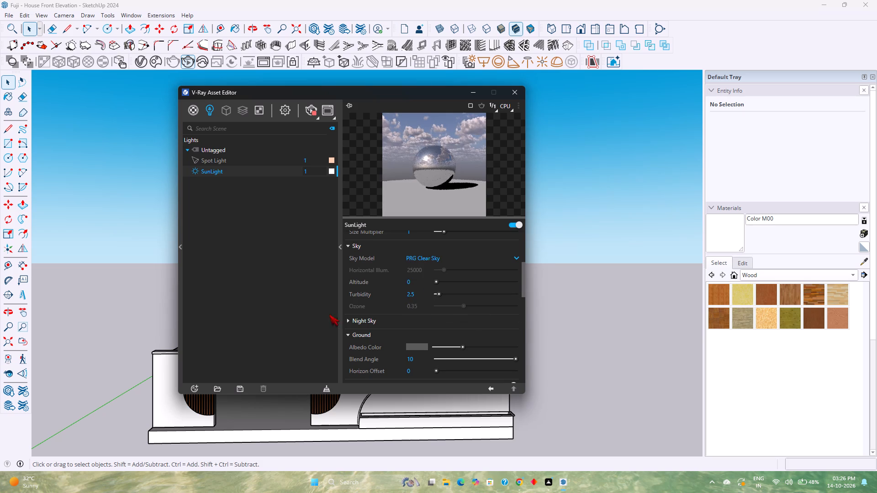
Open the ground Albedo Color for editing and switch its Color Space to Rendering (RGB).
scroll(368, 315, down, 1)
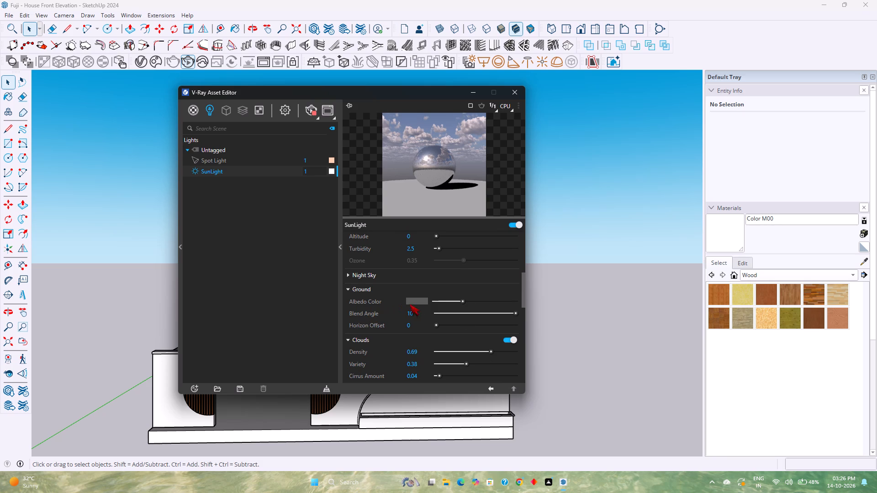
click(419, 304)
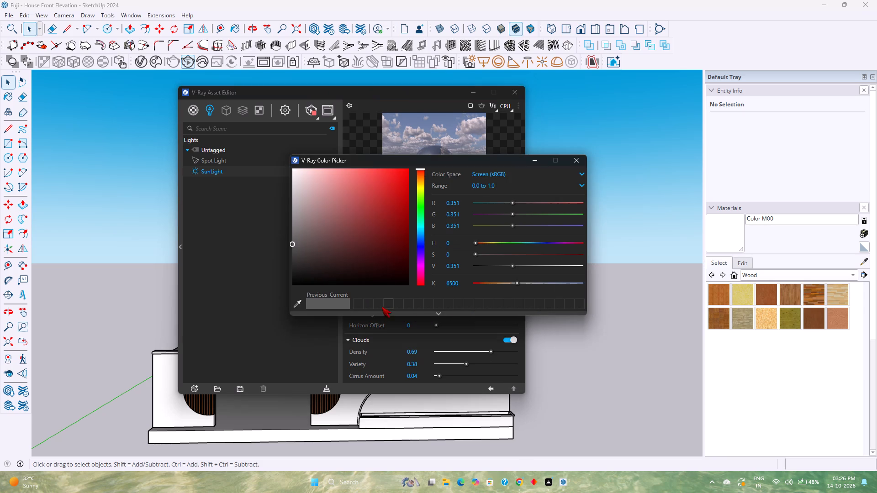
click(355, 307)
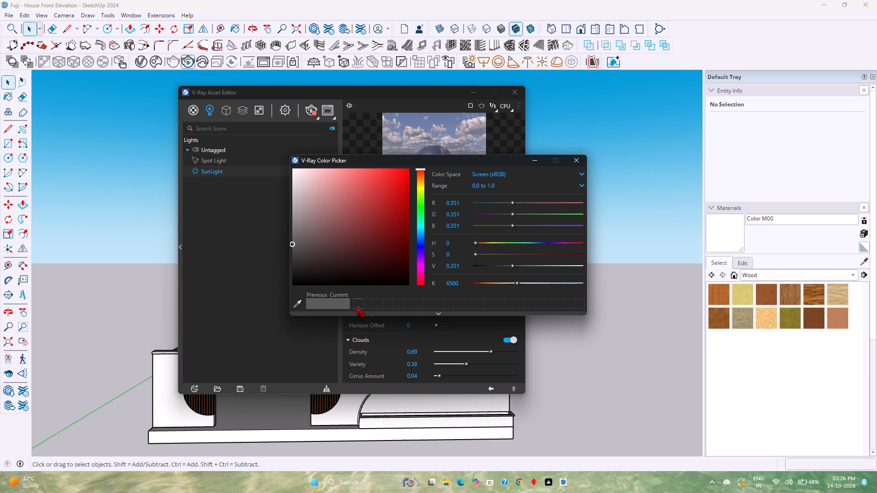
right_click(355, 307)
click(517, 171)
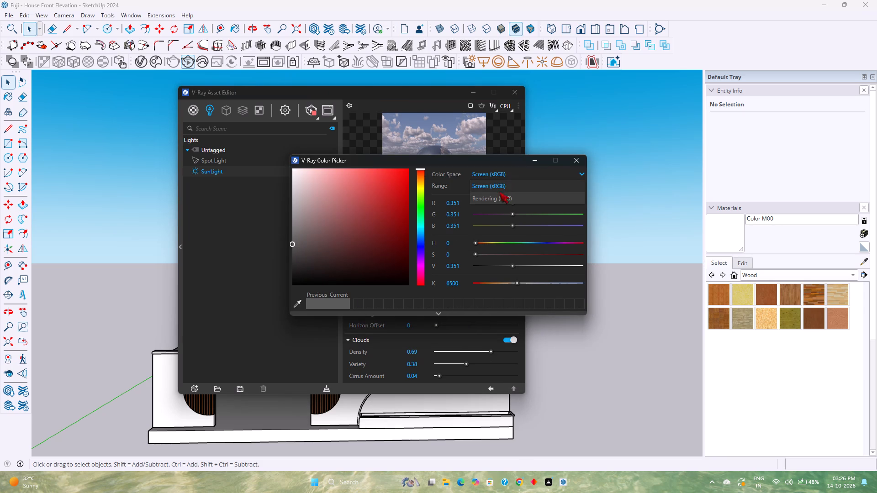
click(498, 196)
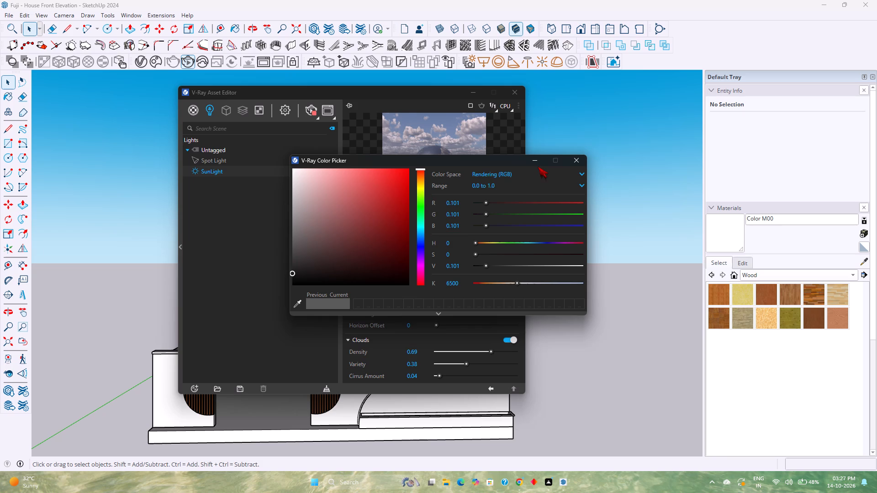
click(584, 159)
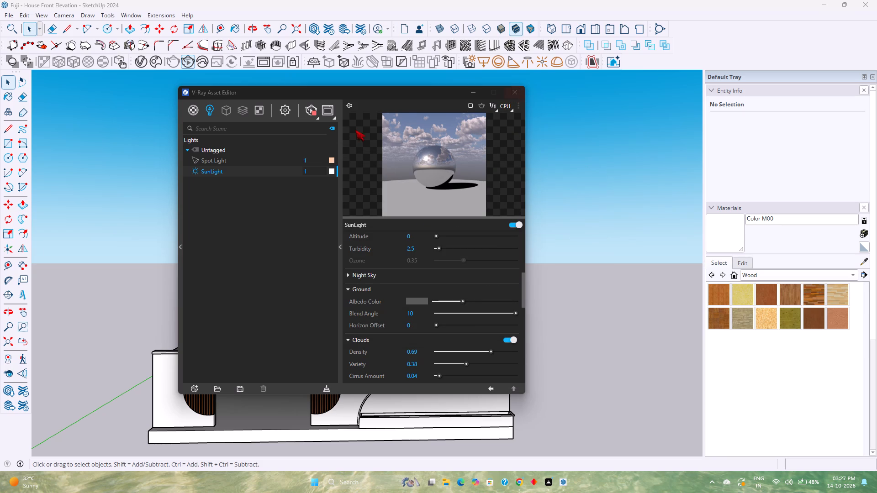
View the Spot Light's parameters and close the V-Ray Asset Editor.
click(258, 160)
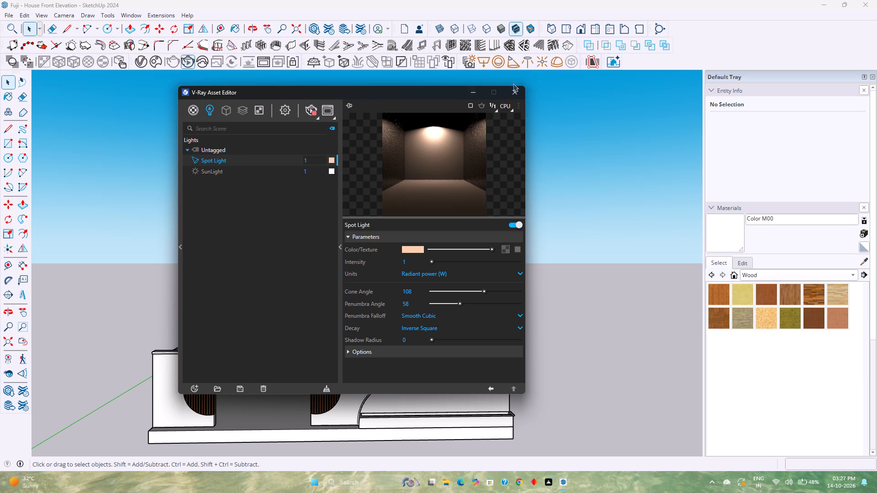
click(521, 91)
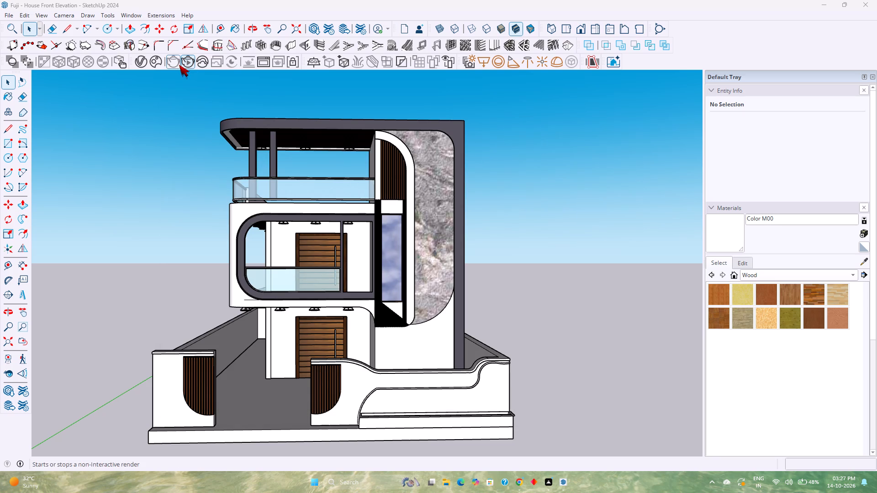
Start an interactive V-Ray render of the house front and inspect the image in the Frame Buffer up close and in full.
click(188, 62)
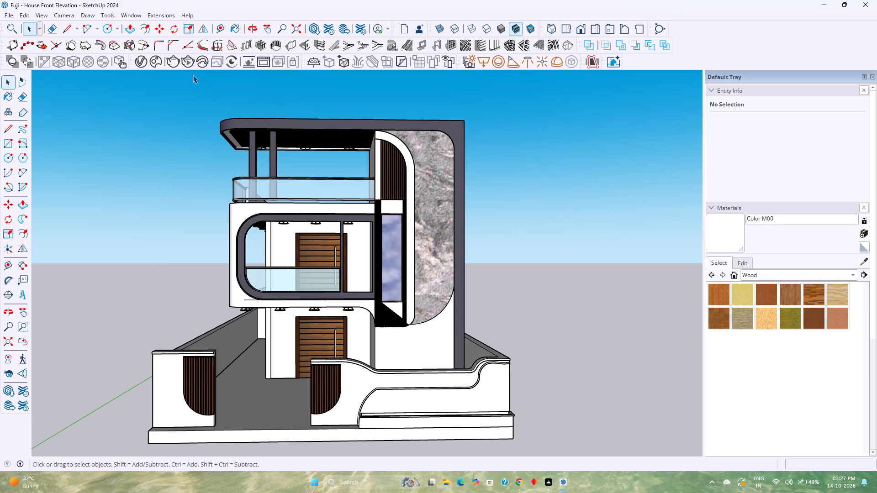
click(189, 66)
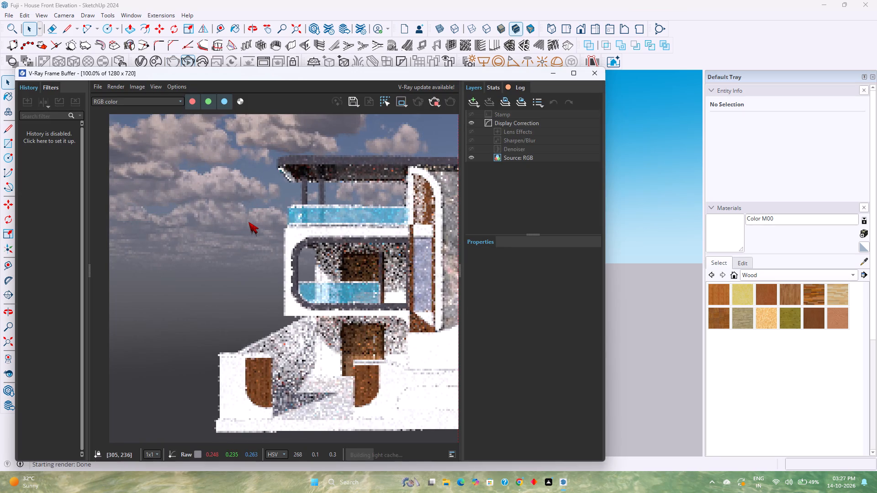
scroll(264, 267, down, 1)
scroll(261, 289, up, 1)
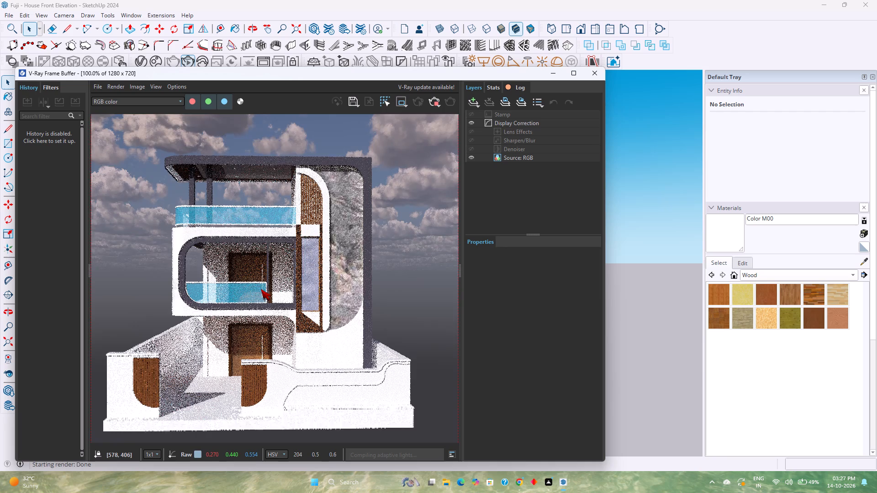
scroll(261, 289, down, 1)
middle_drag(248, 310, 248, 299)
middle_click(248, 299)
middle_click(248, 299)
middle_click(250, 294)
scroll(250, 294, up, 1)
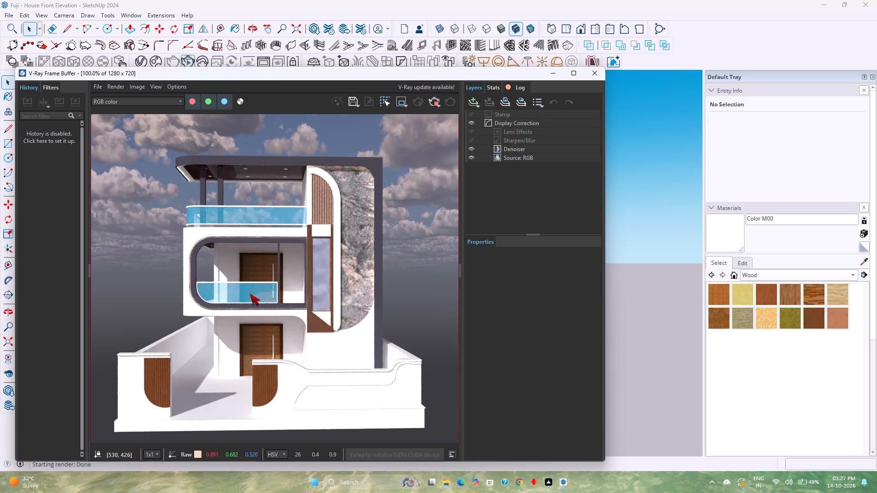
scroll(250, 294, down, 1)
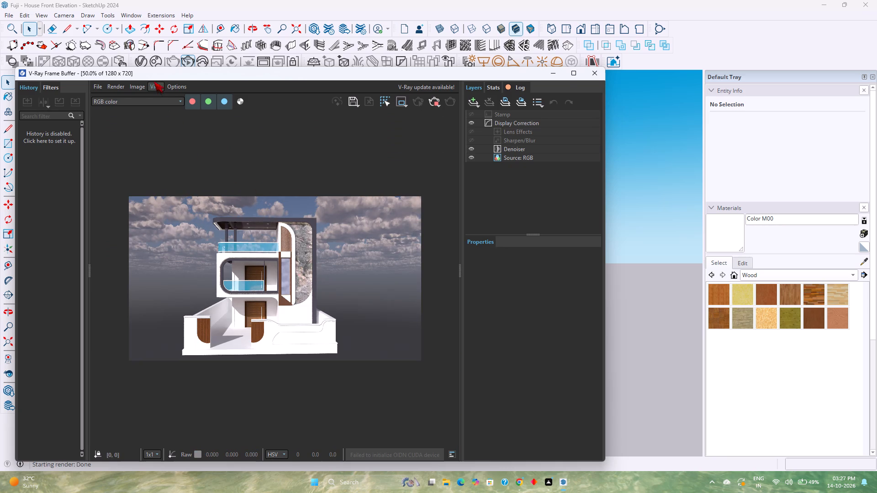
Reopen the SunLight settings in the V-Ray Asset Editor and reduce the Clouds Density to 0.36 and Variety to 0.01.
click(141, 63)
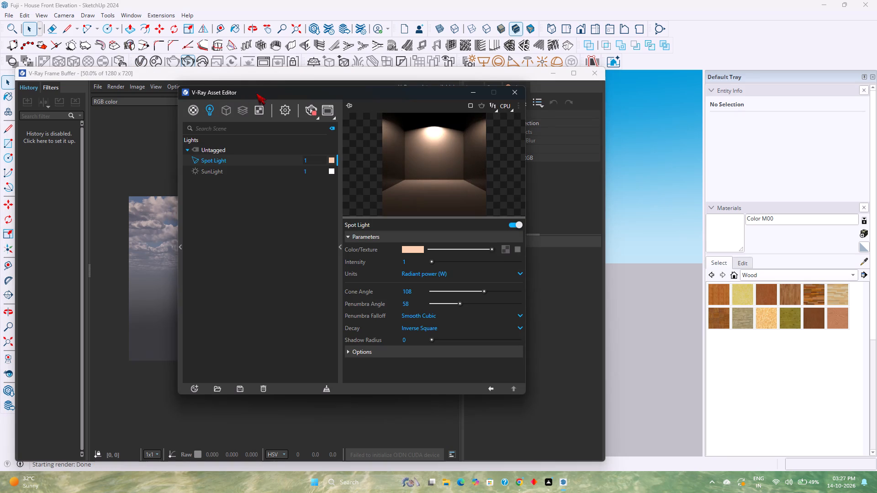
drag(256, 93, 367, 88)
click(344, 164)
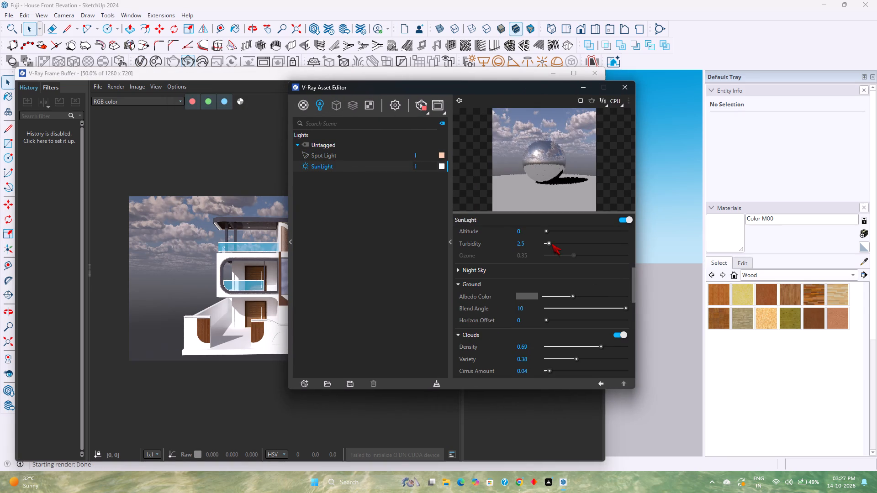
scroll(522, 353, down, 1)
drag(599, 299, 595, 300)
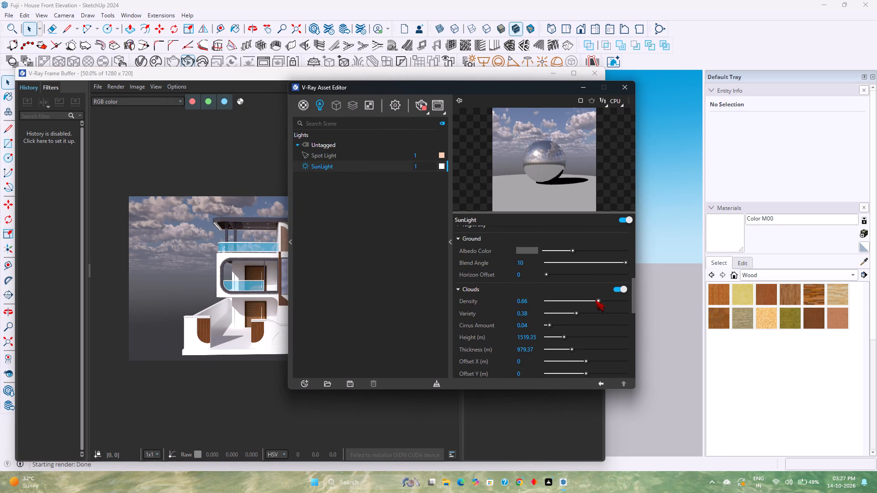
drag(595, 300, 569, 308)
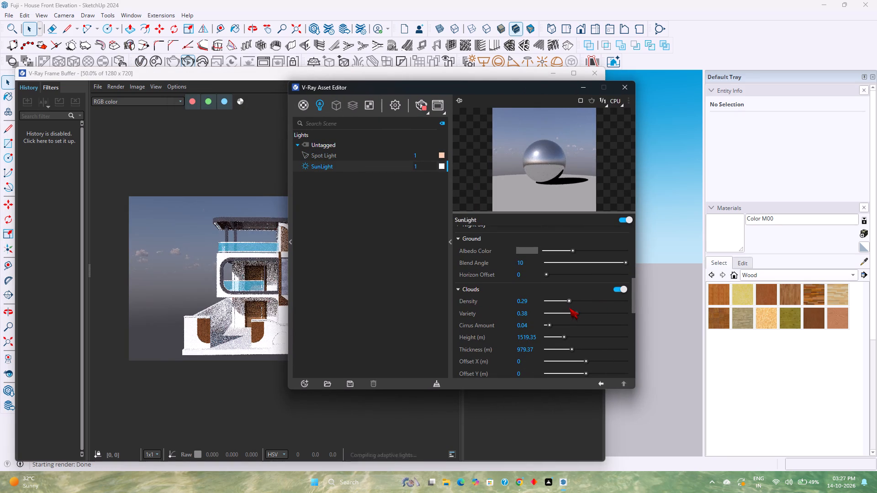
drag(569, 308, 581, 308)
drag(576, 315, 551, 317)
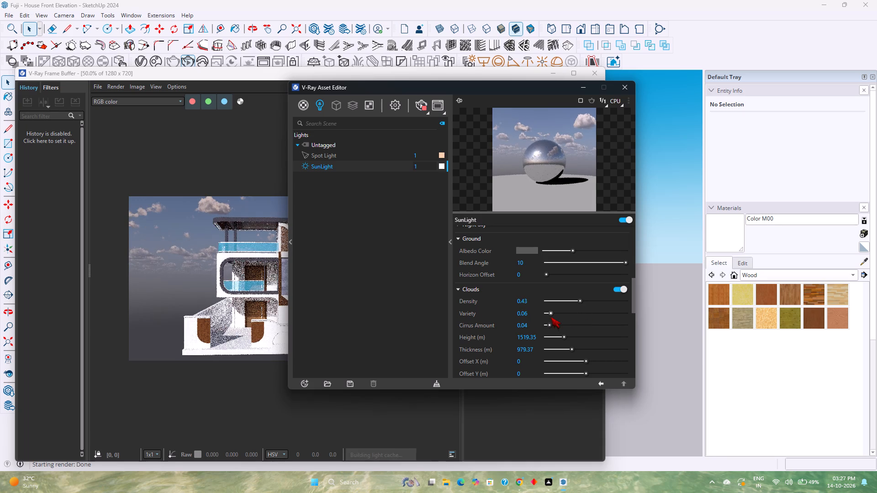
drag(551, 317, 547, 320)
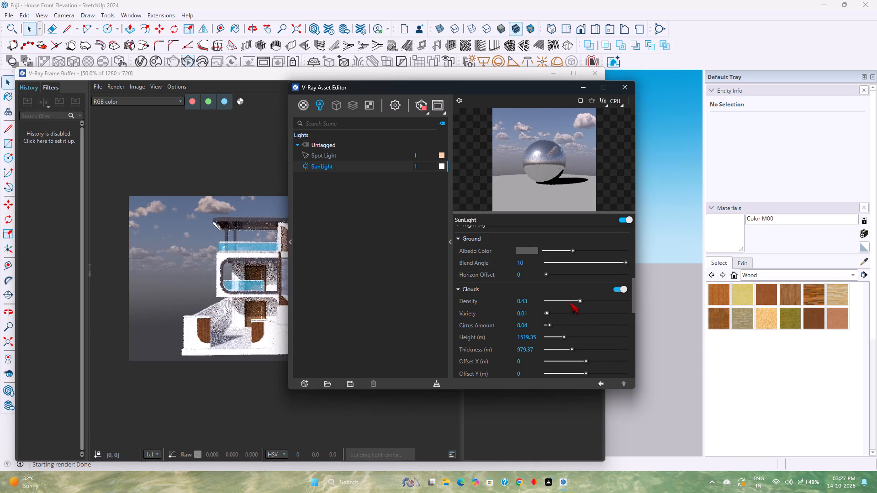
drag(570, 303, 575, 302)
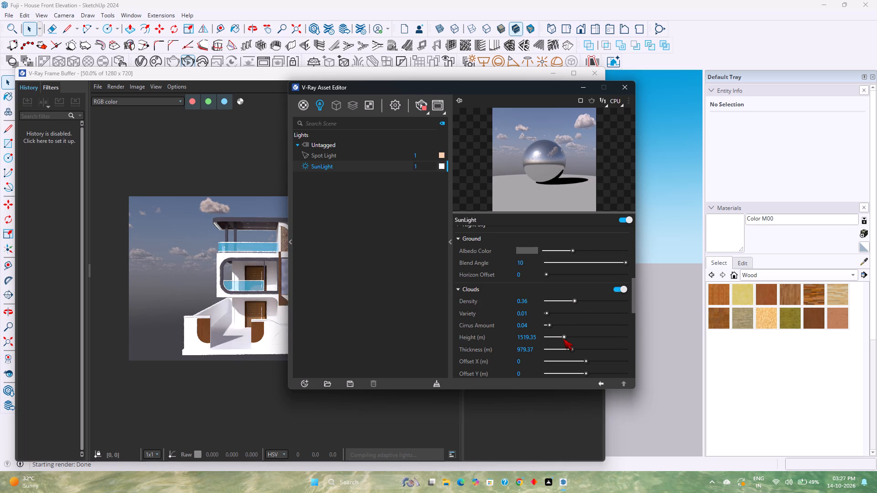
Set the cloud Height to 1622.78 m, try Thickness values of 309.32 and 3000 m, and settle Thickness at 601.4 m.
click(563, 339)
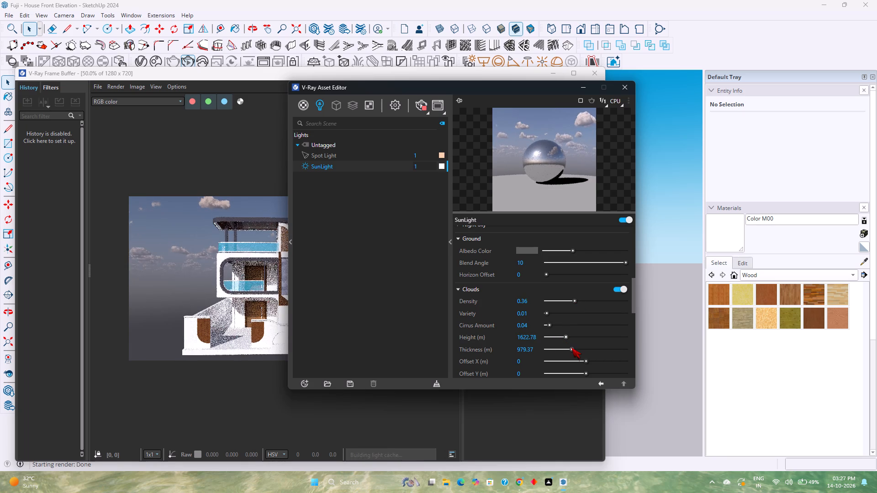
drag(571, 347, 554, 352)
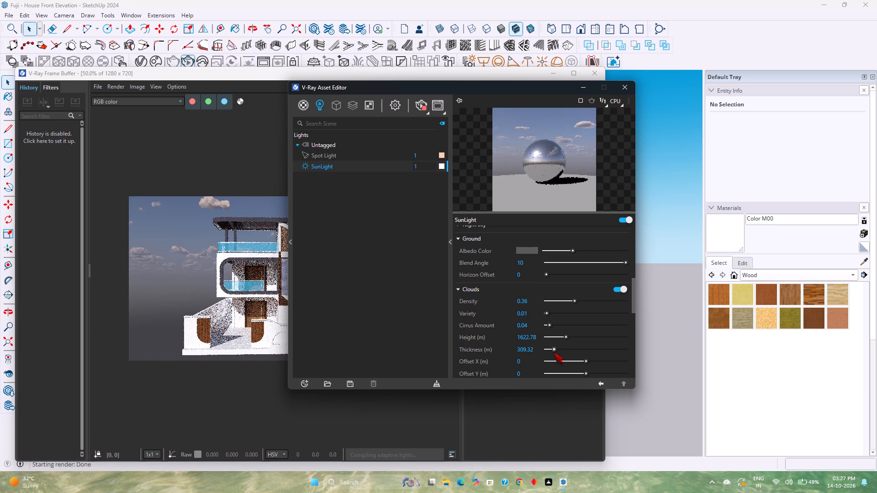
drag(554, 352, 634, 349)
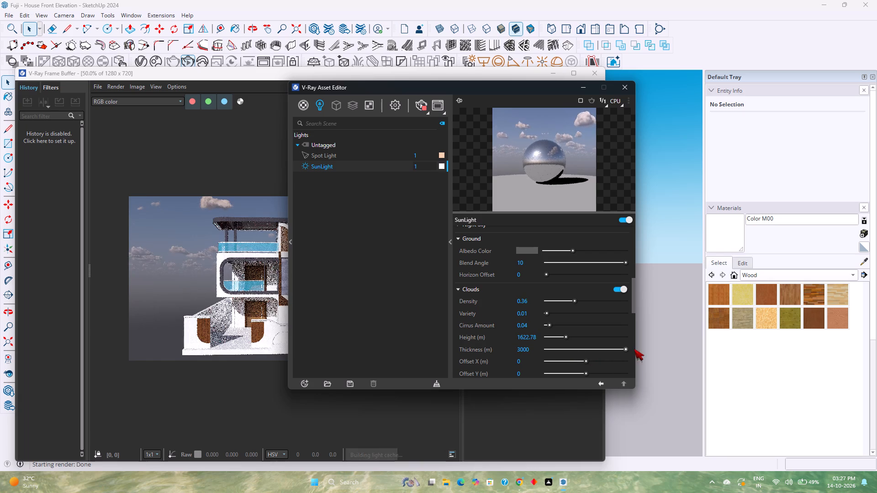
drag(634, 349, 640, 348)
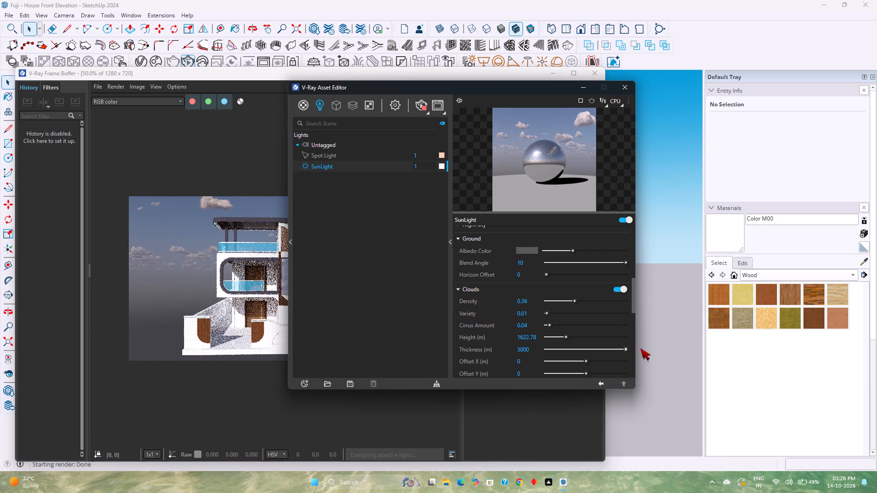
drag(640, 348, 562, 351)
Try heavier cloud Density values up to 1, and bring Density down to 0.35.
drag(574, 299, 616, 306)
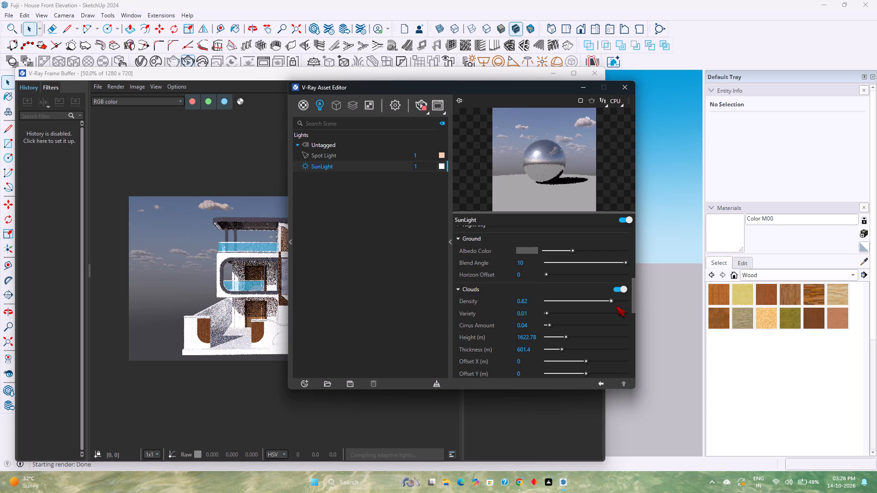
drag(616, 306, 620, 306)
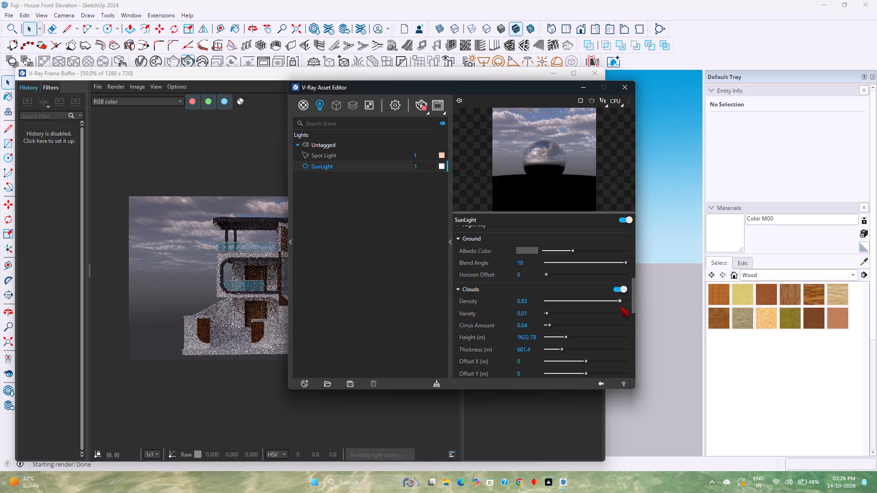
drag(620, 306, 627, 307)
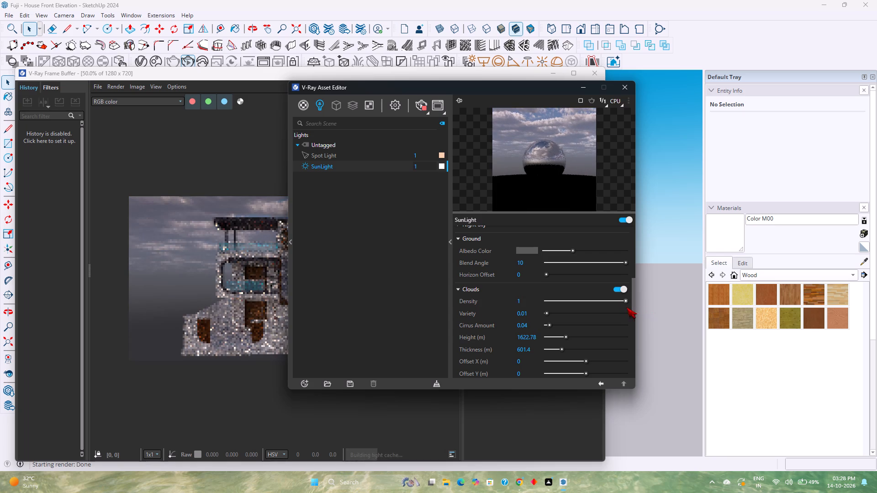
drag(627, 307, 585, 307)
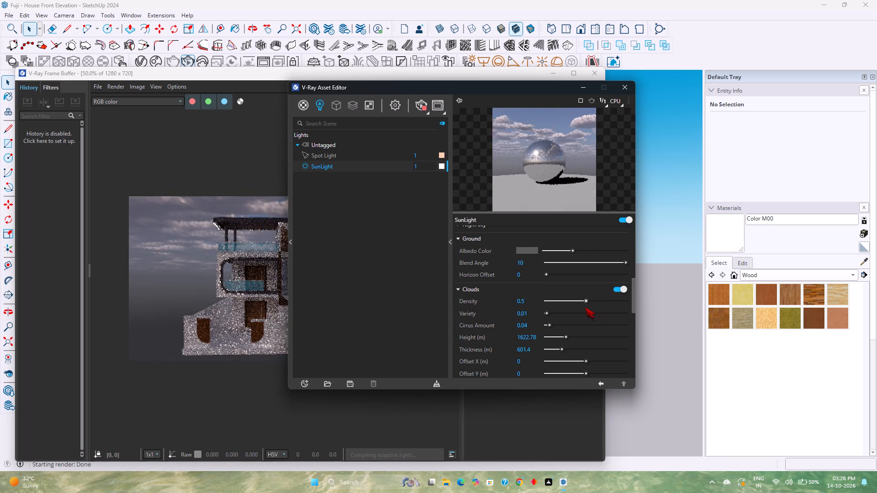
drag(585, 307, 573, 309)
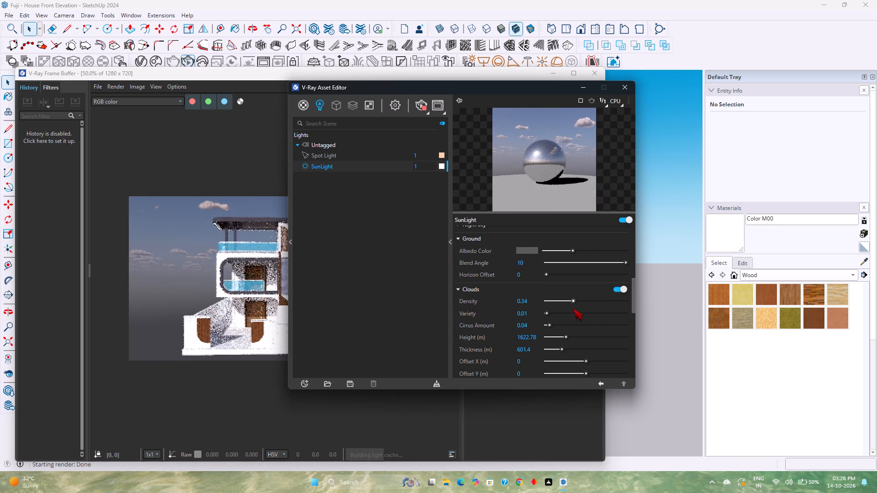
drag(573, 309, 574, 309)
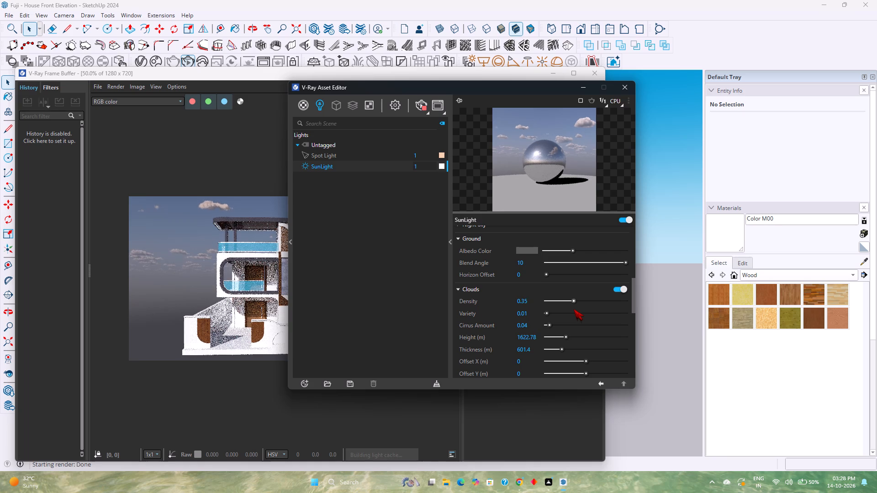
Raise the clouds' Cirrus Amount to 0.92.
drag(548, 328, 568, 326)
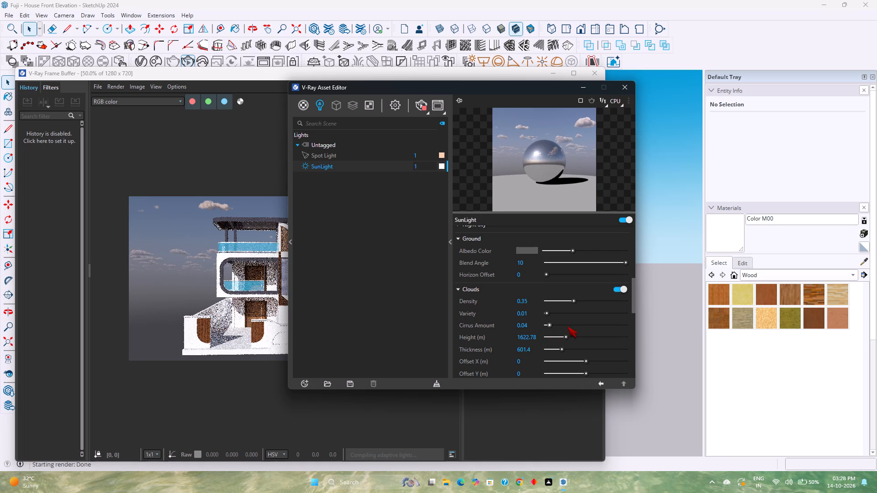
drag(568, 326, 576, 326)
drag(565, 326, 607, 323)
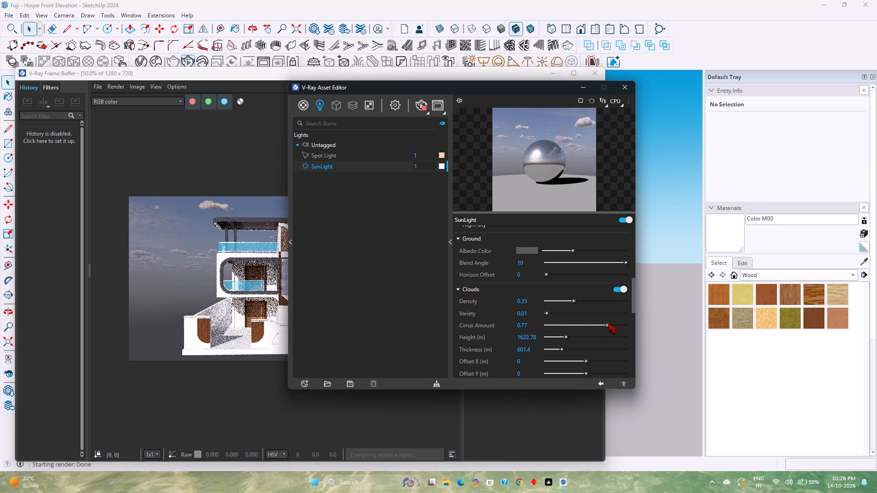
drag(607, 323, 619, 321)
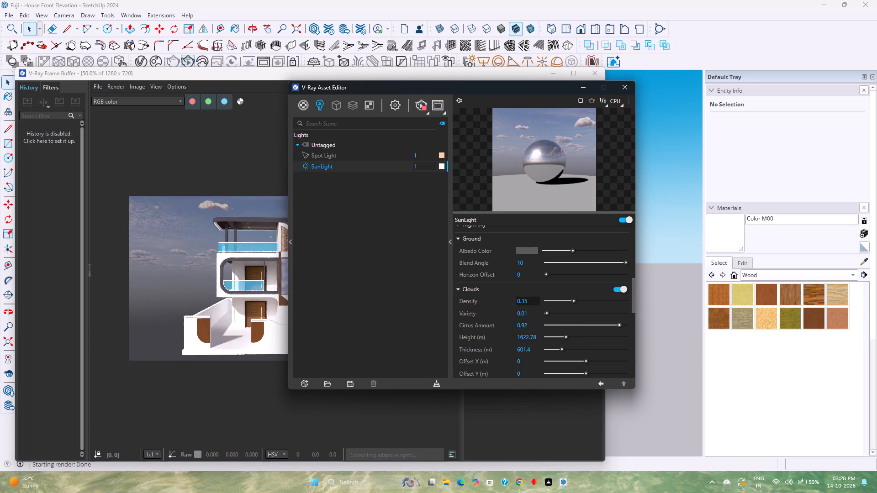
Look through the remaining SunLight options, try sky Turbidity values up to 16.17, and set Turbidity to 1.8.
scroll(518, 306, down, 8)
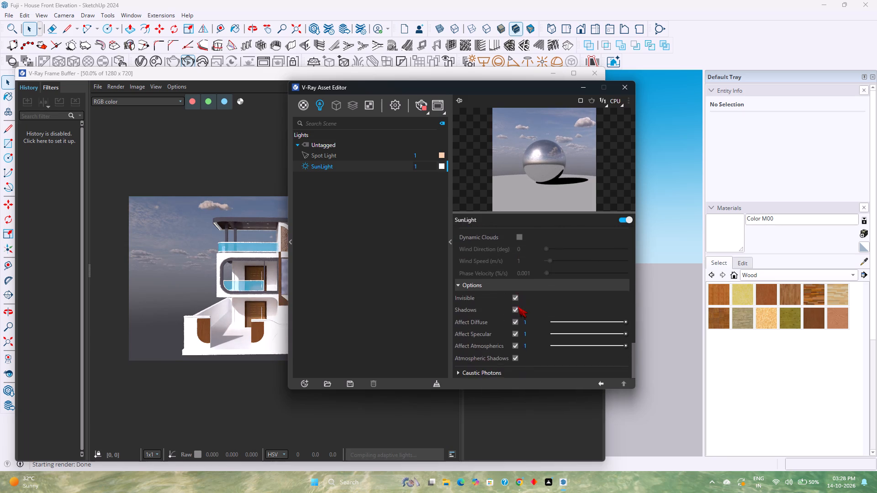
scroll(518, 306, up, 10)
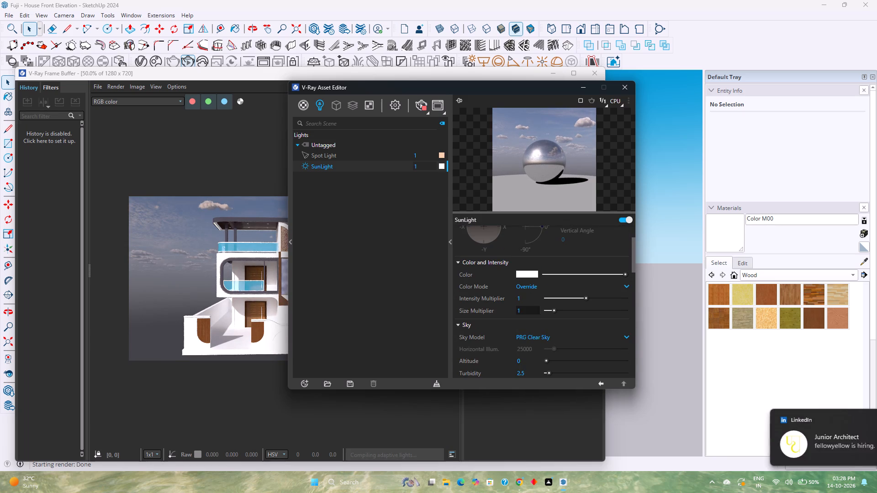
scroll(518, 306, down, 3)
scroll(518, 306, up, 1)
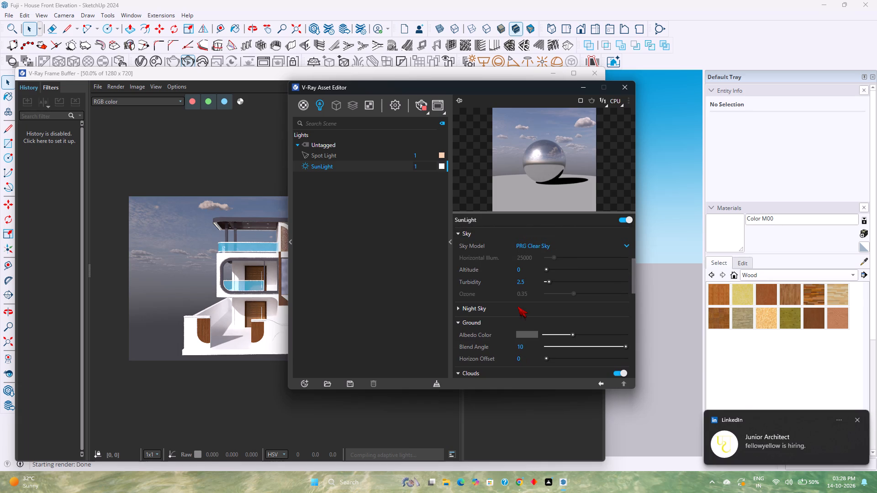
click(857, 420)
click(556, 281)
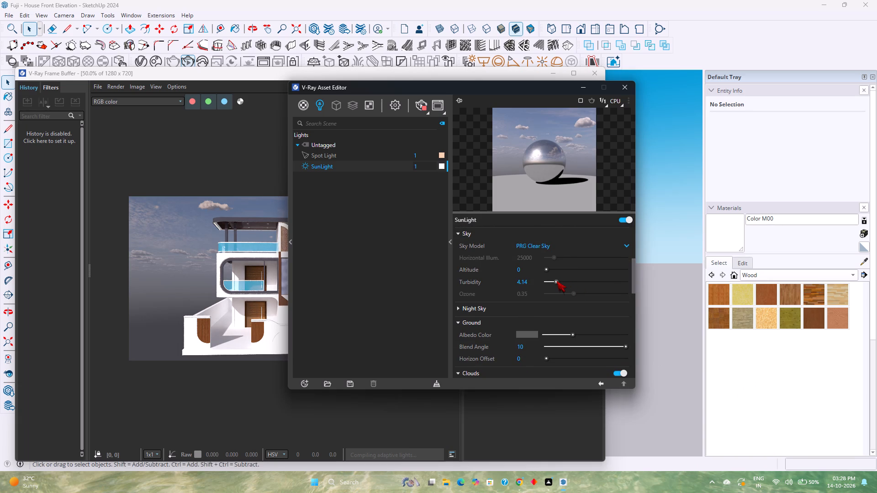
drag(556, 281, 602, 283)
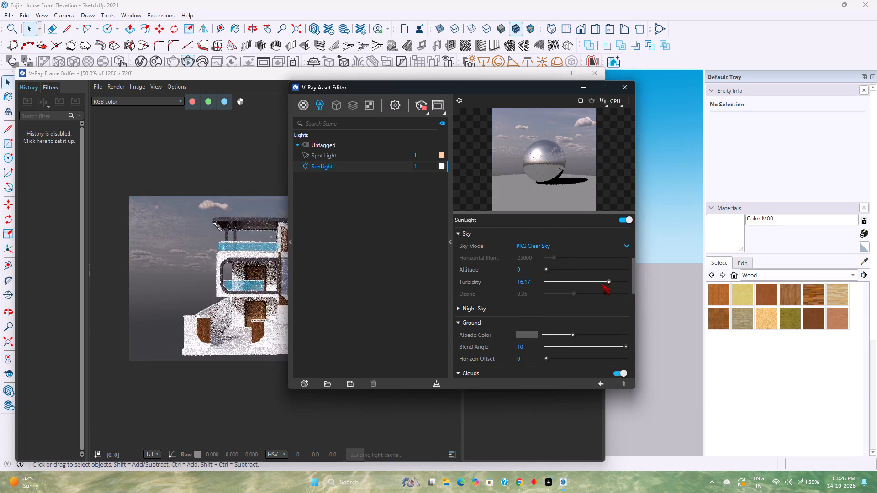
drag(602, 283, 483, 304)
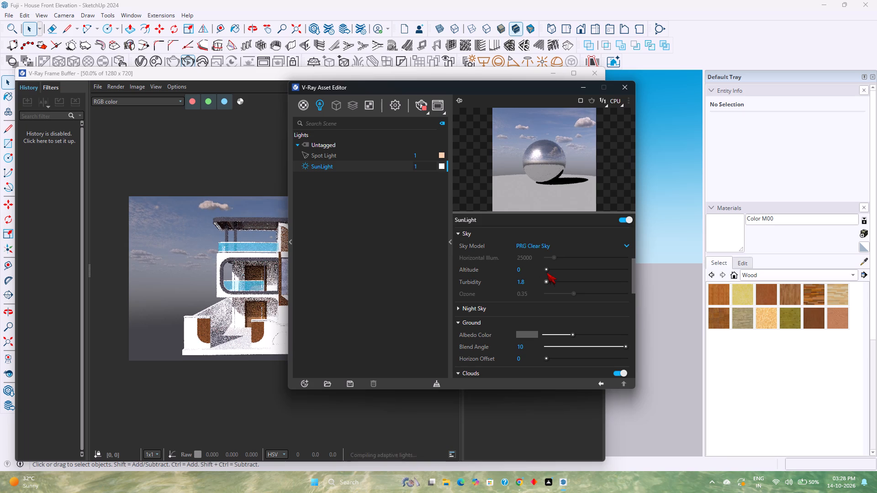
scroll(547, 273, up, 1)
drag(549, 327, 521, 332)
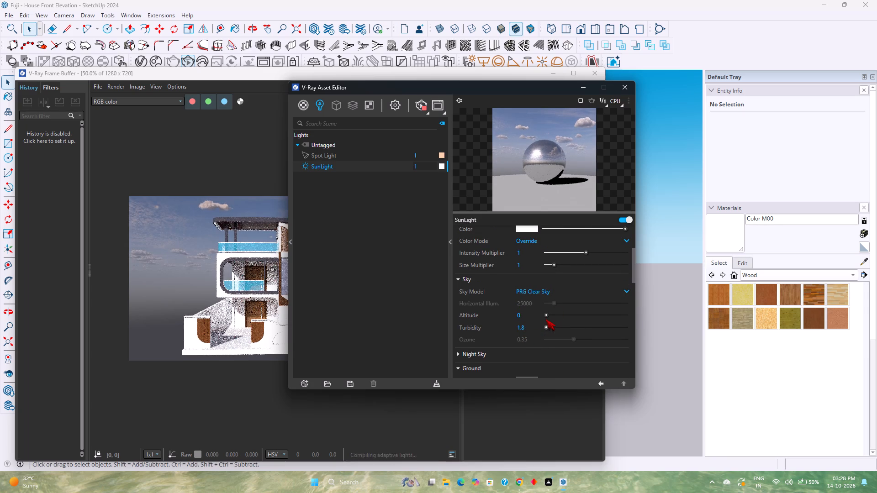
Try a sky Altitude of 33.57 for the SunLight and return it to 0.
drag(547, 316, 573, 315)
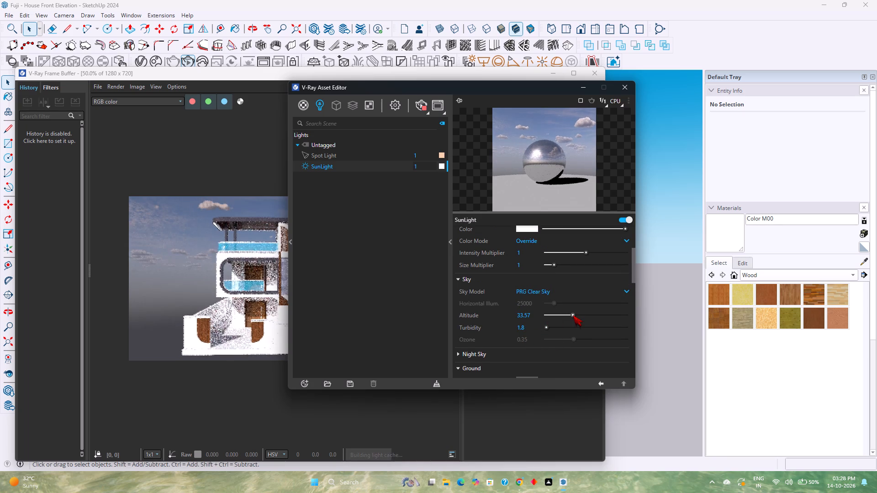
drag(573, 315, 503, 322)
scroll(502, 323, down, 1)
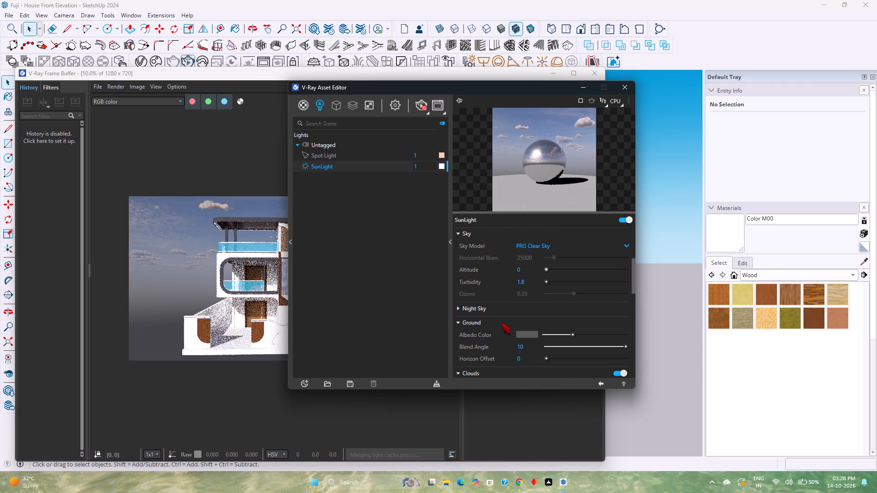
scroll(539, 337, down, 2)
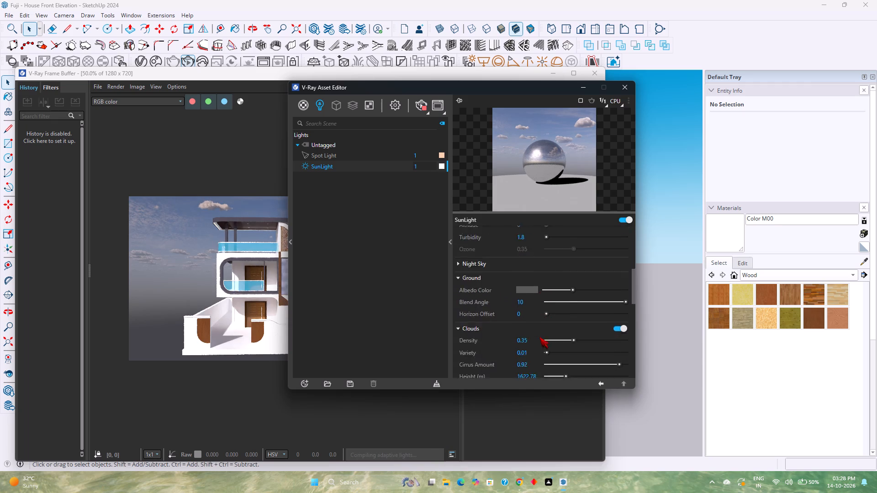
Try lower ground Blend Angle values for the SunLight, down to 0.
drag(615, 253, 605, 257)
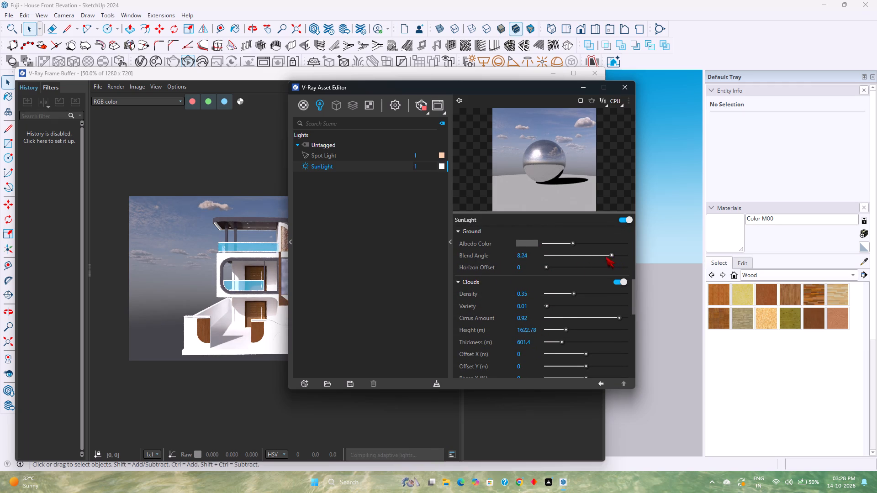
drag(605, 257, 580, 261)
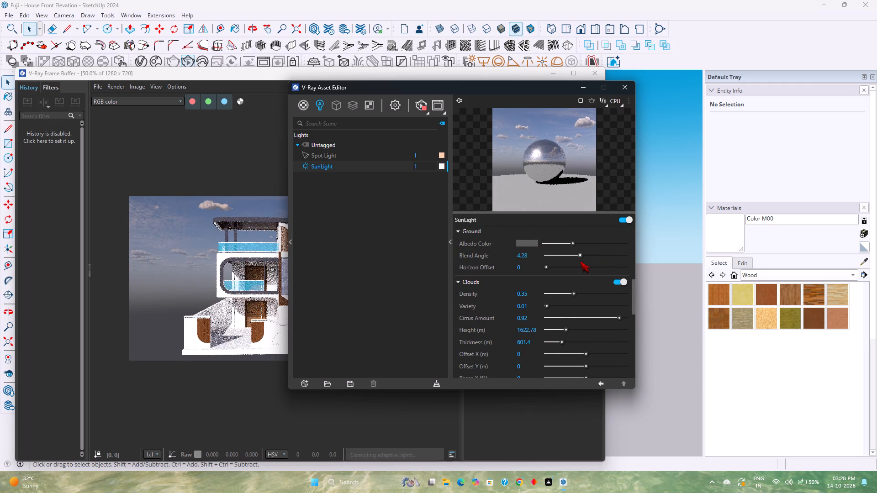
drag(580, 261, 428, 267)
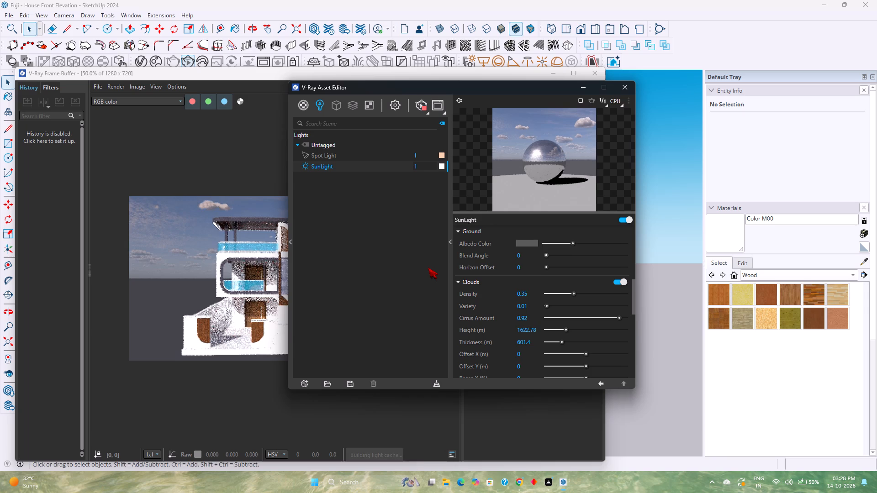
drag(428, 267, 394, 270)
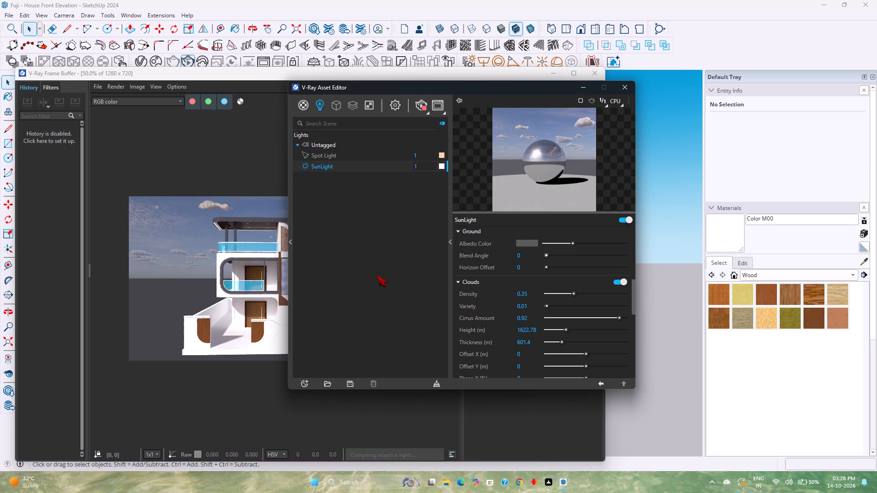
Try ground Horizon Offset values up to 20 for the SunLight, and set Horizon Offset to 7.45.
drag(550, 270, 555, 268)
drag(552, 267, 592, 267)
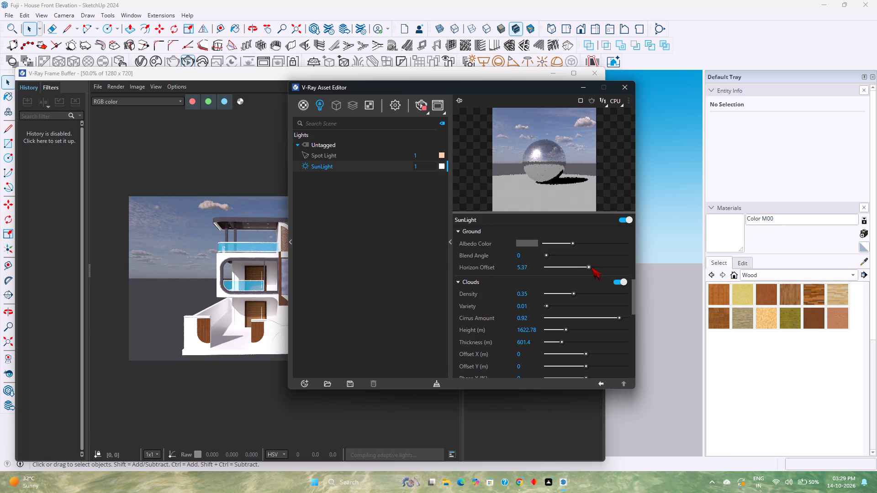
drag(592, 267, 628, 269)
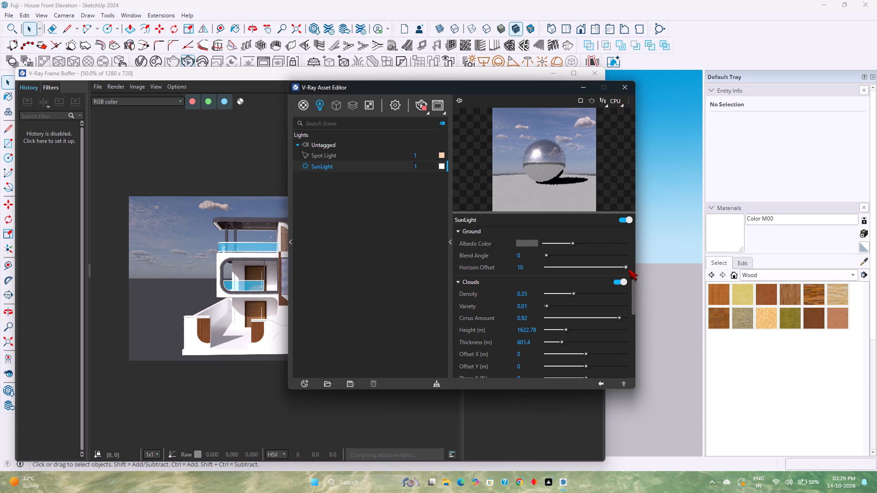
drag(628, 269, 635, 269)
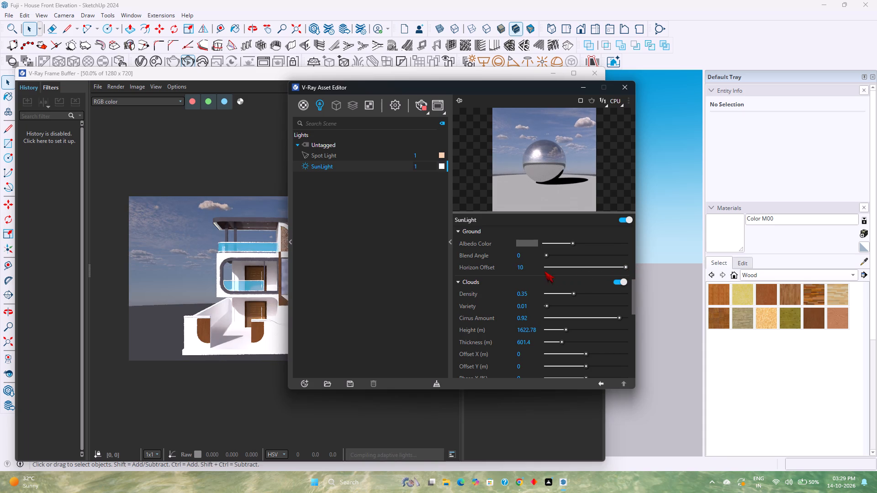
double_click(537, 267)
text(20)
key(Return)
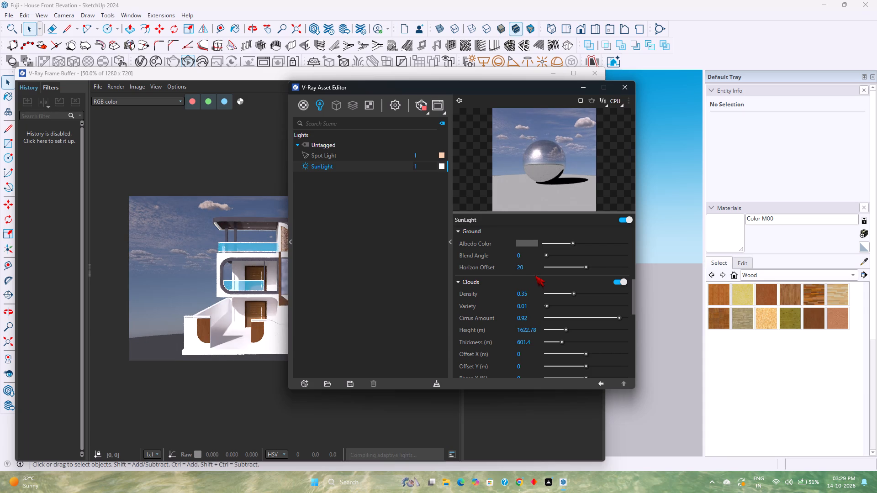
drag(587, 268, 574, 271)
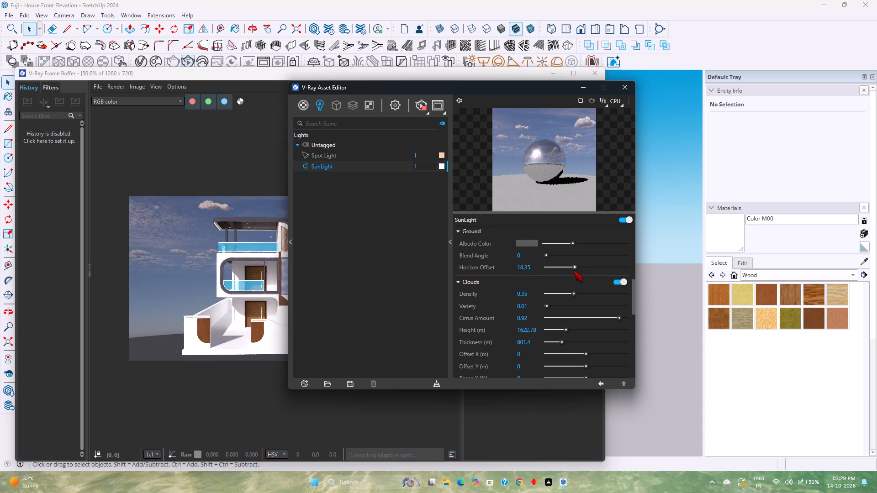
drag(574, 271, 569, 273)
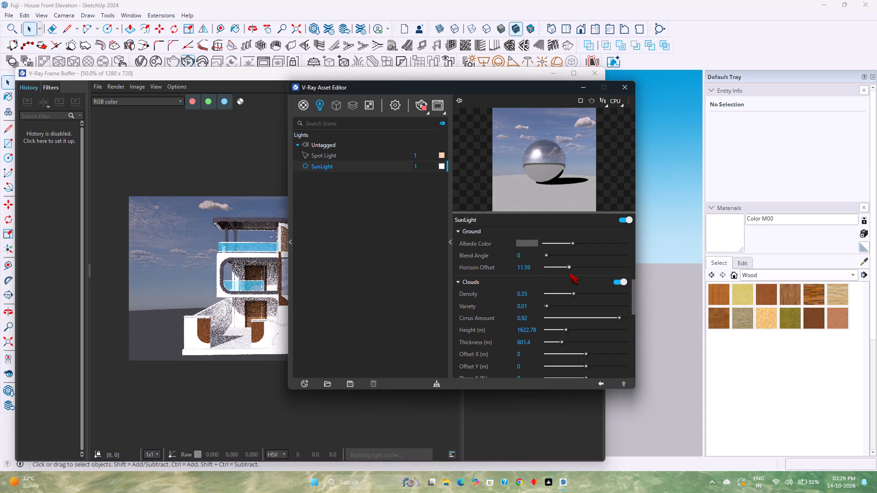
drag(571, 269, 561, 275)
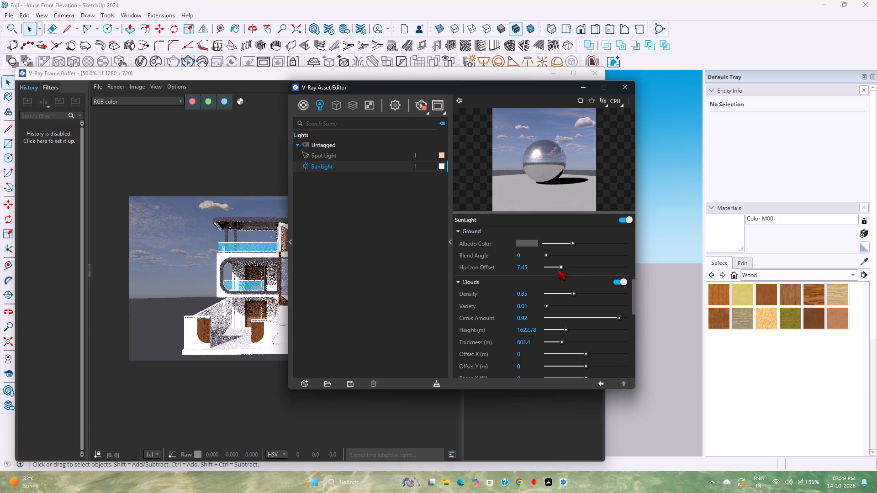
Raise the SunLight's ground Blend Angle to 5.77 and close the V-Ray Asset Editor.
drag(549, 255, 584, 255)
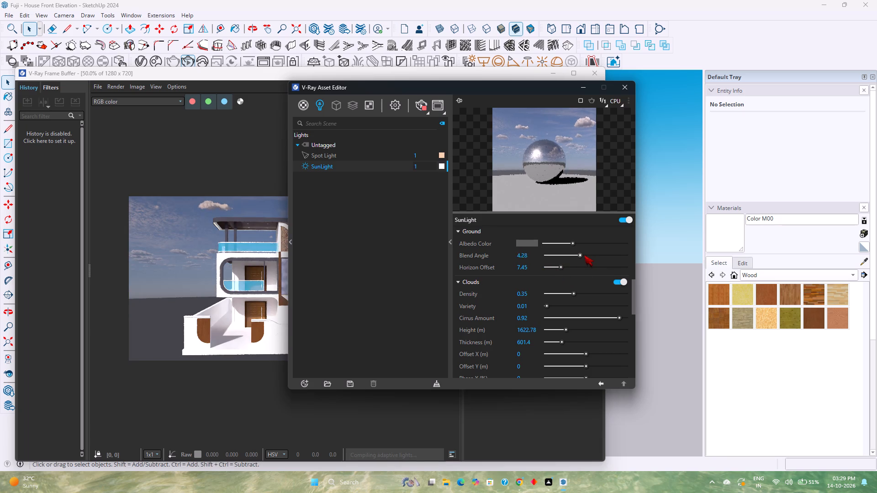
drag(584, 255, 587, 255)
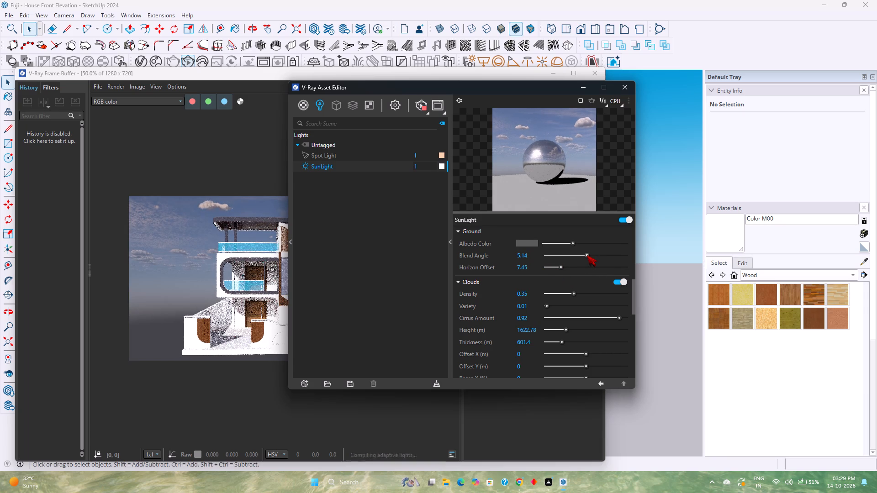
drag(587, 255, 592, 255)
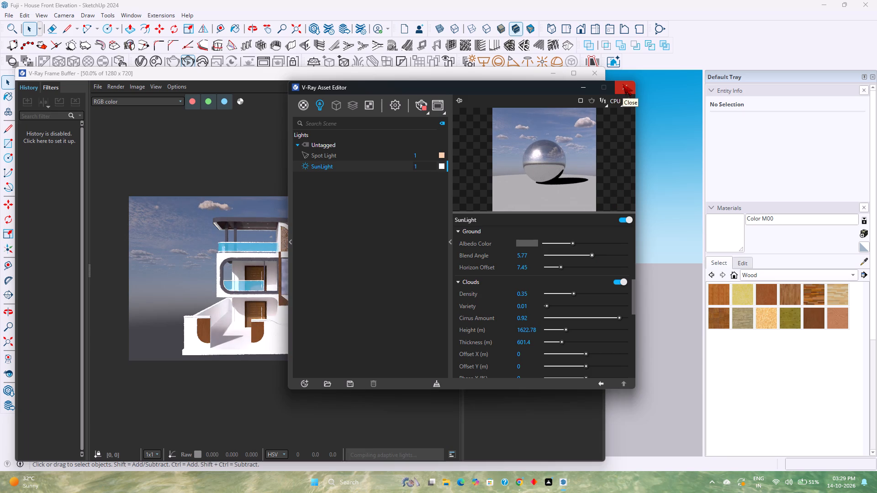
click(623, 84)
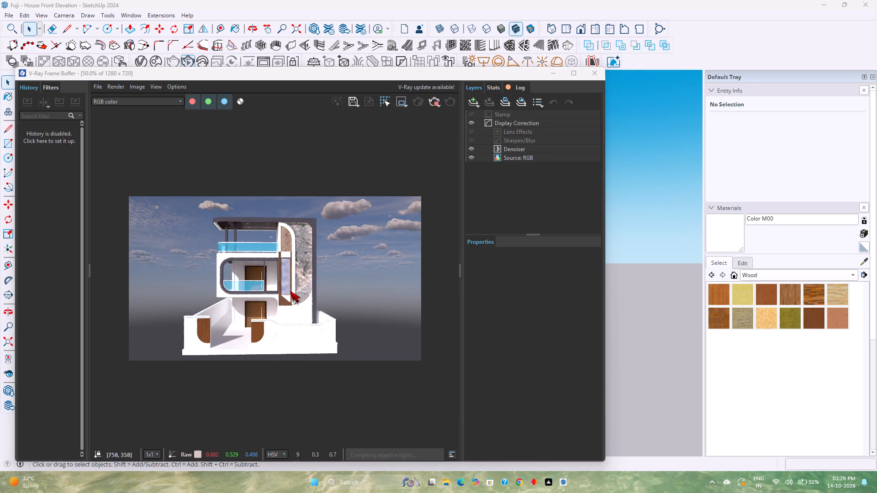
Examine the interactive render of the house up close, and close the V-Ray Frame Buffer.
scroll(290, 291, up, 2)
scroll(290, 291, down, 1)
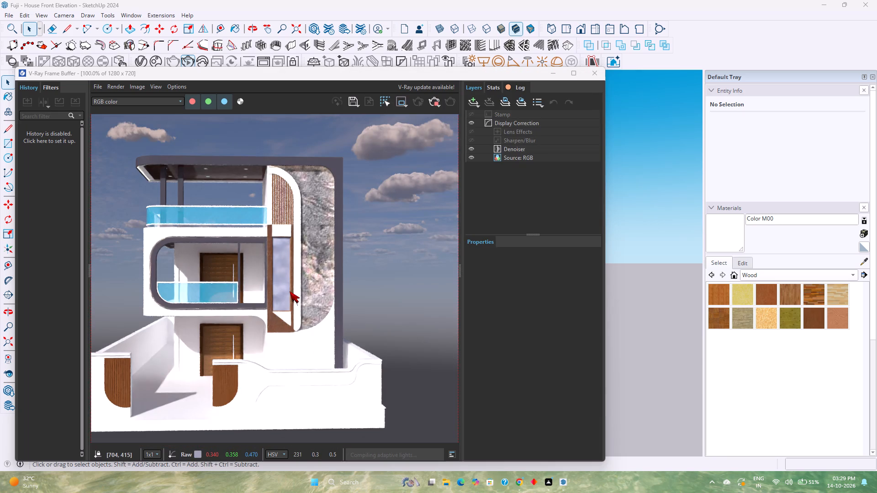
click(596, 76)
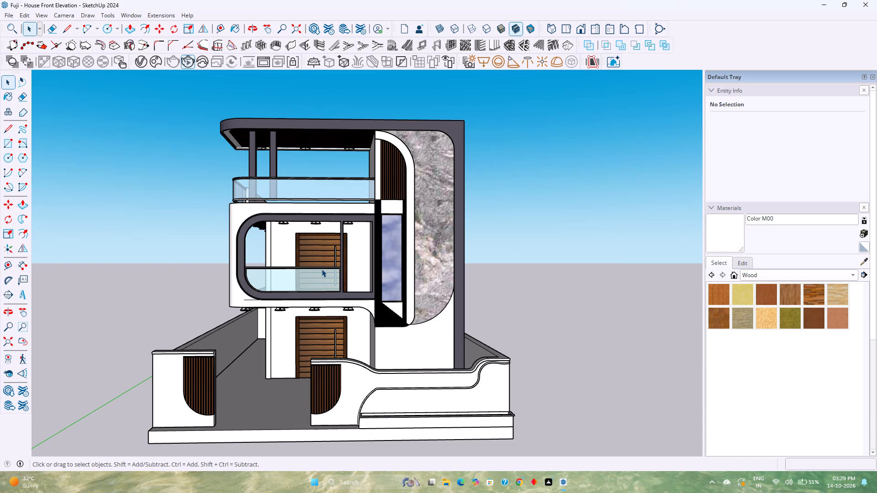
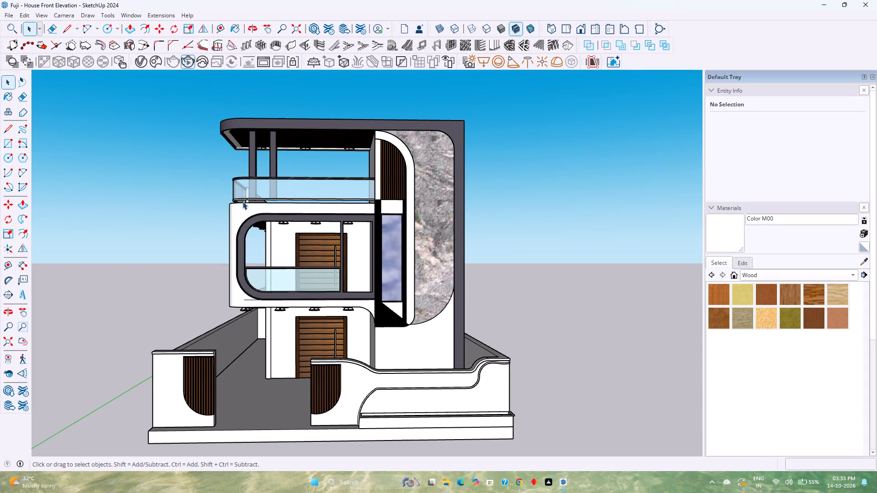
Open the house group and examine the black frame and diagonal panel around the tall glass window up close.
click(395, 311)
double_click(411, 310)
scroll(386, 320, up, 2)
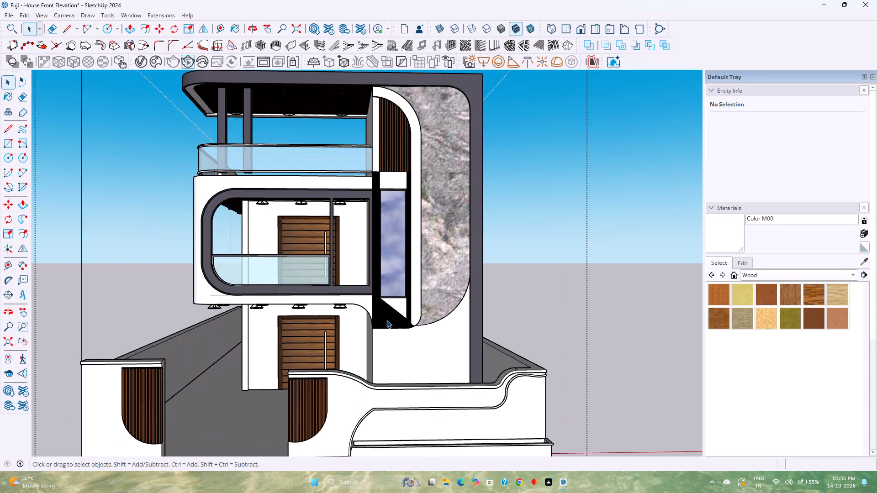
scroll(386, 320, up, 2)
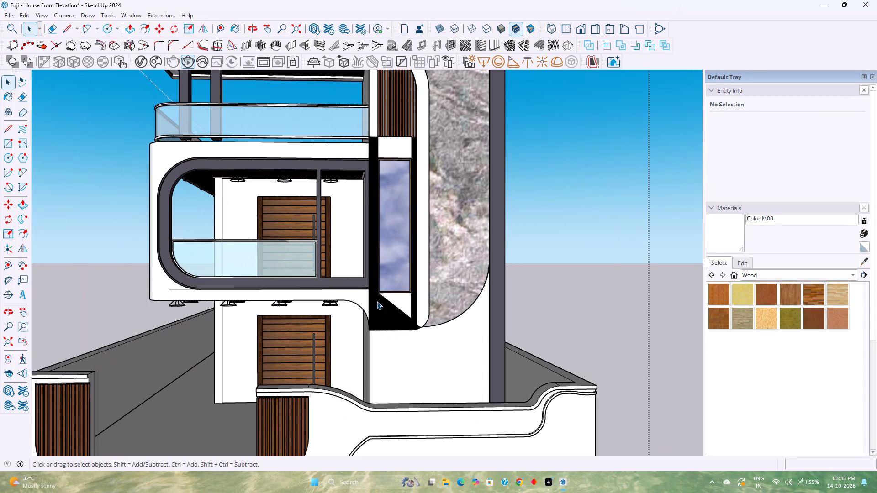
click(377, 301)
scroll(377, 301, up, 7)
double_click(377, 301)
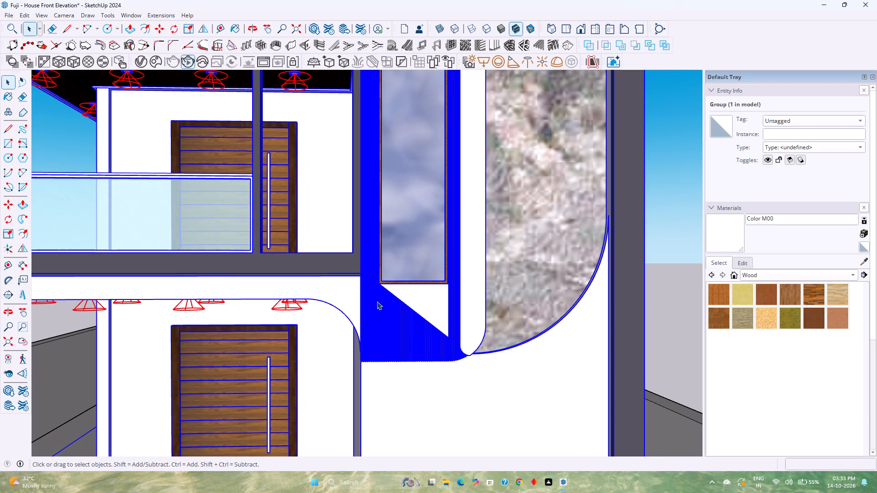
scroll(377, 301, down, 6)
click(377, 301)
scroll(377, 301, down, 3)
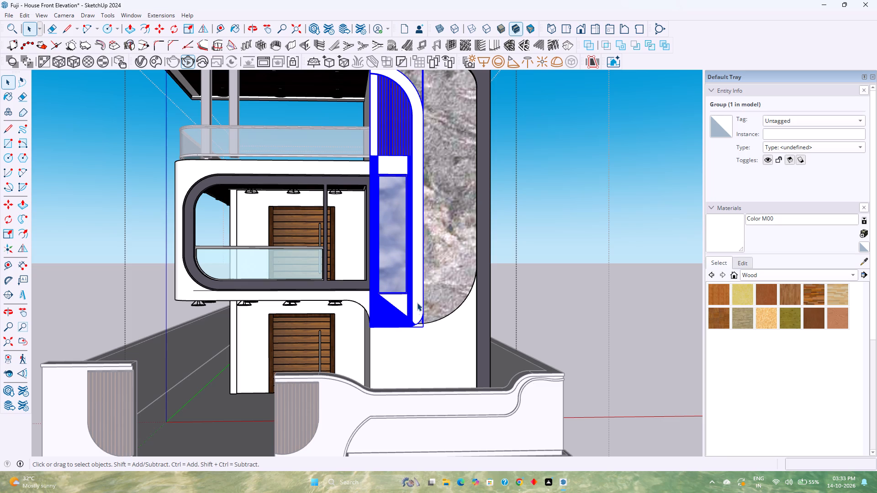
key(Escape)
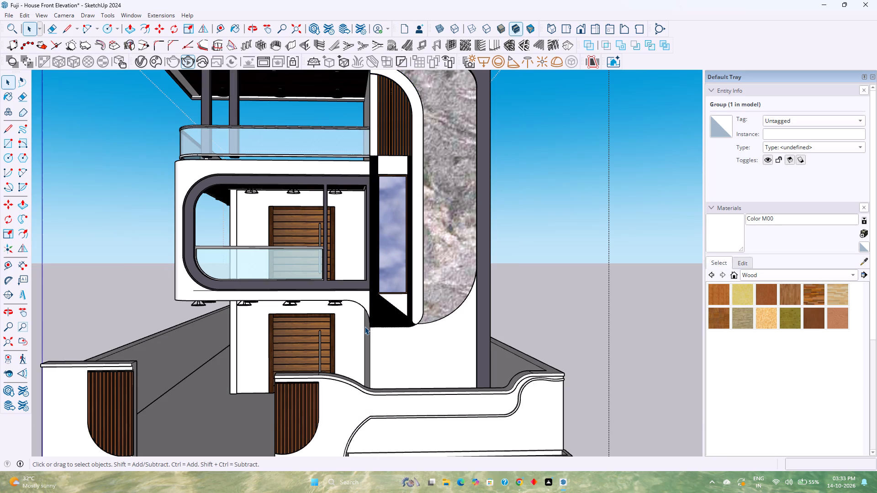
Examine the window tower and balcony from an angle, and return to a full front view of the house.
middle_drag(399, 337, 427, 334)
middle_click(435, 328)
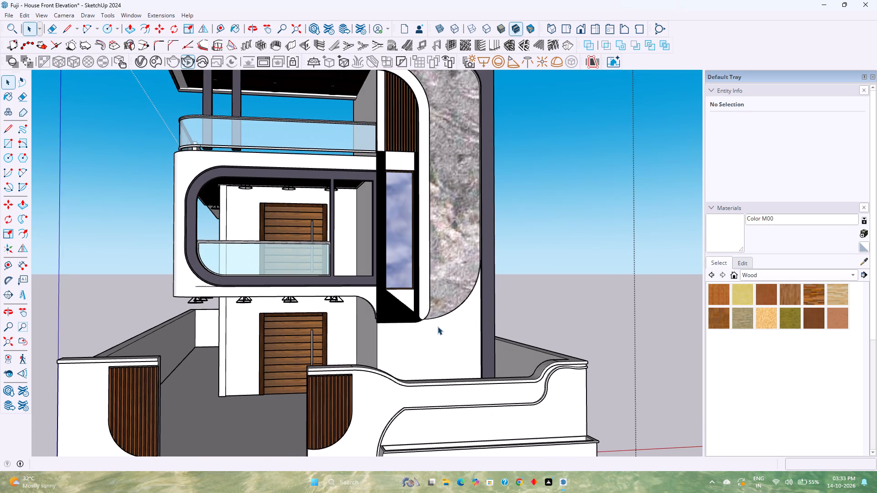
scroll(438, 326, down, 5)
middle_drag(435, 317, 379, 347)
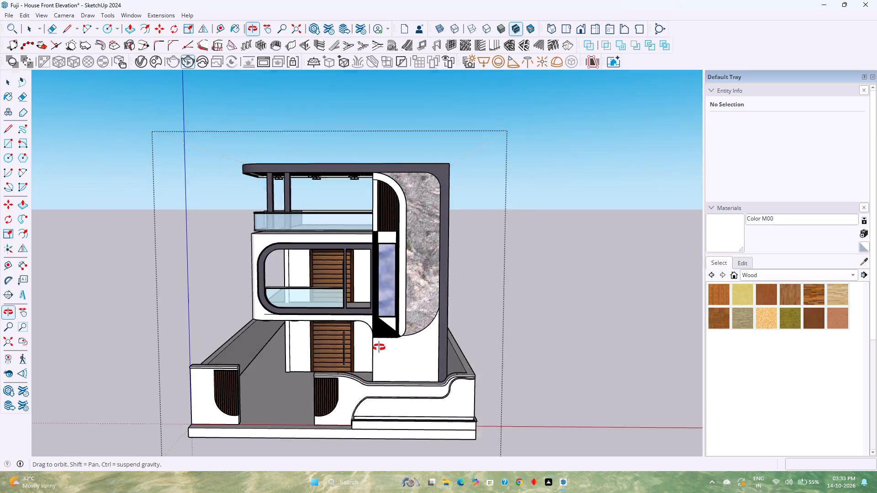
middle_drag(379, 347, 397, 321)
scroll(397, 321, down, 3)
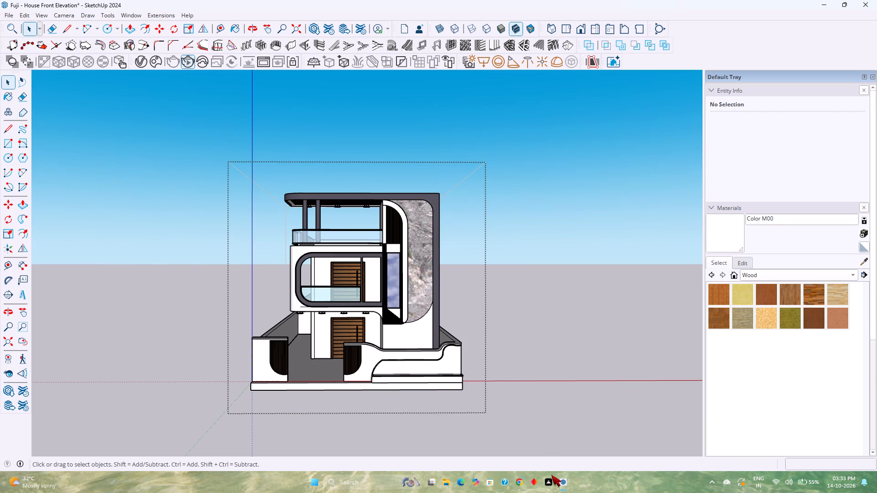
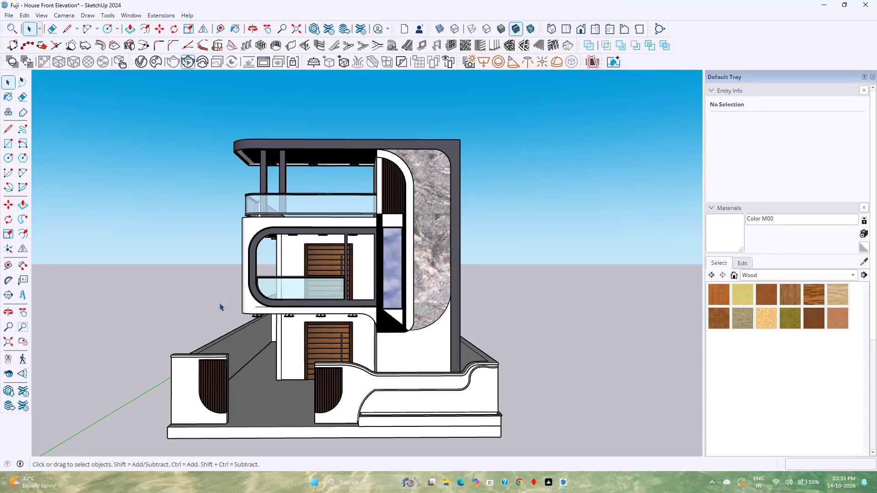
Open the nested wall group above the wood-framed tower window and place a guide 2" from the outer long edge of its underside.
scroll(396, 223, up, 13)
middle_drag(396, 223, 420, 183)
middle_drag(428, 175, 435, 168)
middle_click(435, 168)
scroll(390, 238, up, 11)
middle_drag(391, 238, 434, 195)
middle_click(434, 195)
scroll(359, 253, up, 6)
click(370, 217)
triple_click(370, 217)
triple_click(370, 217)
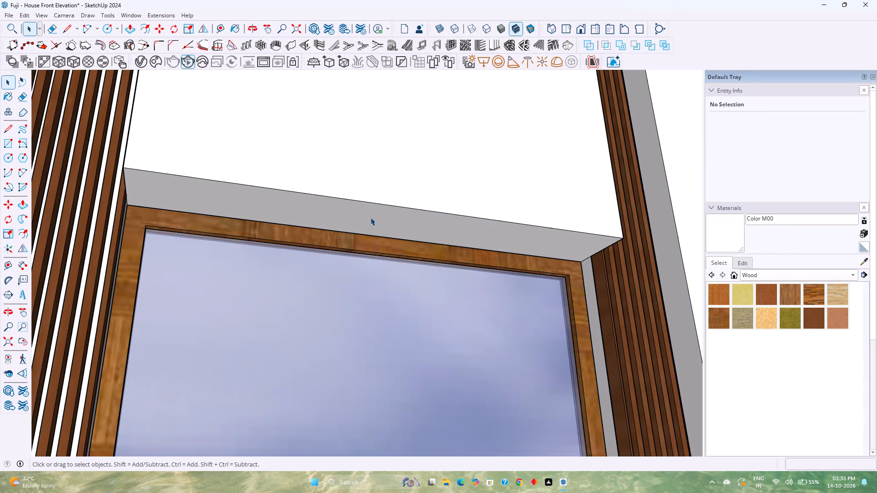
click(370, 217)
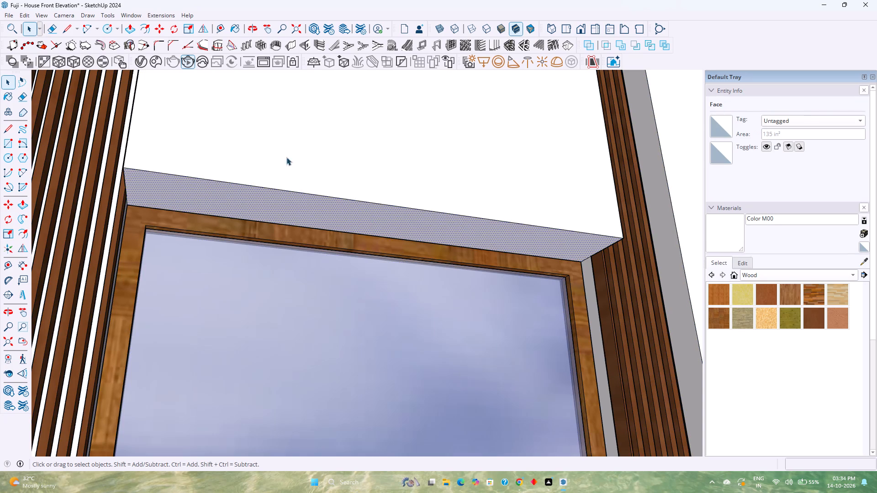
click(218, 25)
click(361, 203)
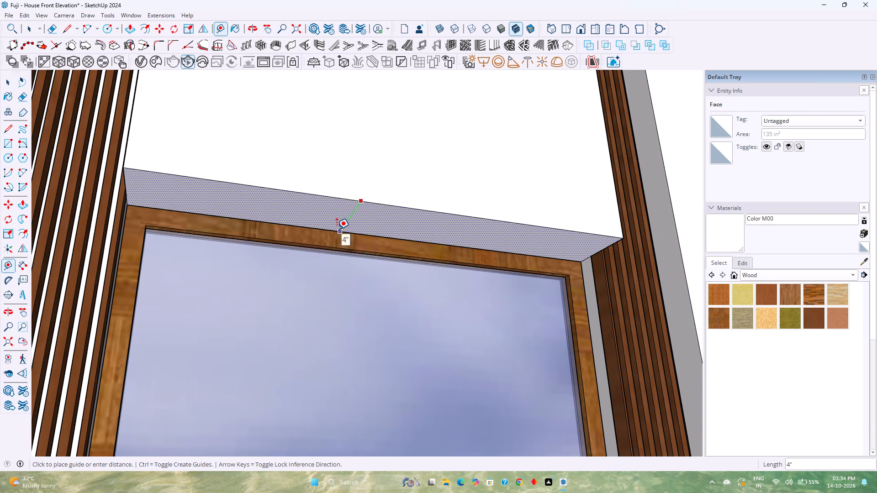
key(2)
key(Return)
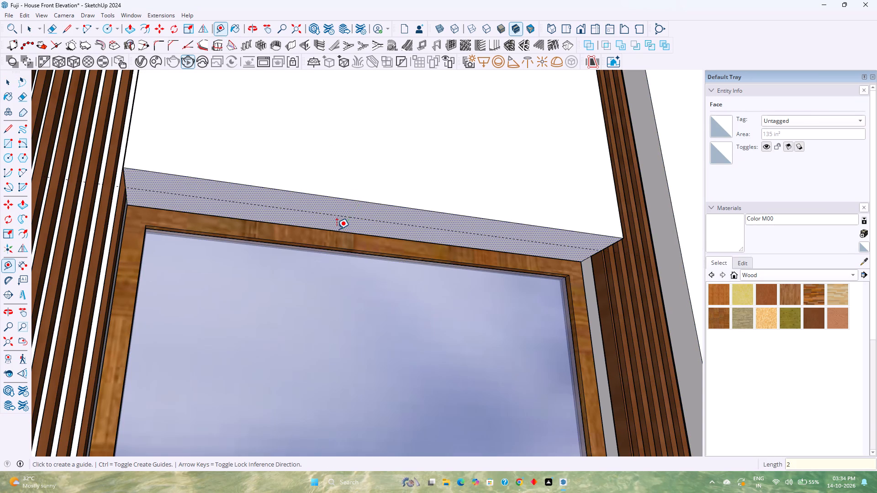
Place a crossing guide on the underside 1'1.5" from its short end edge.
click(125, 182)
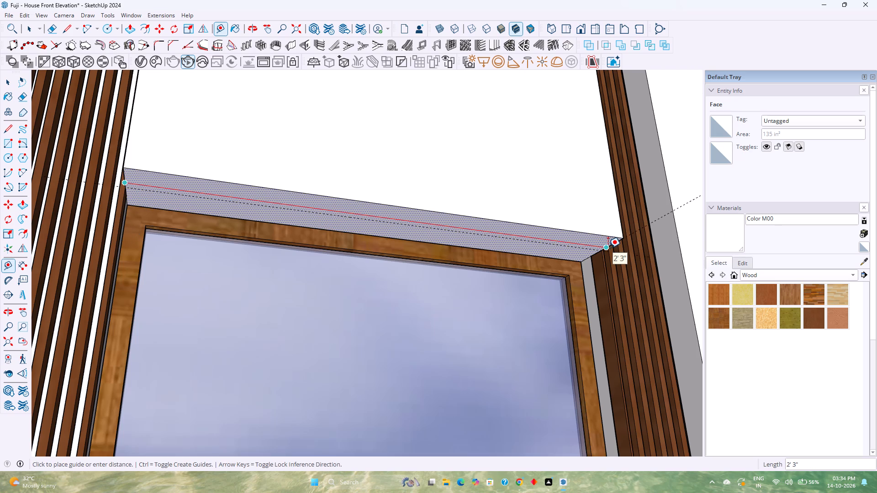
text(1'1.5)
key(Return)
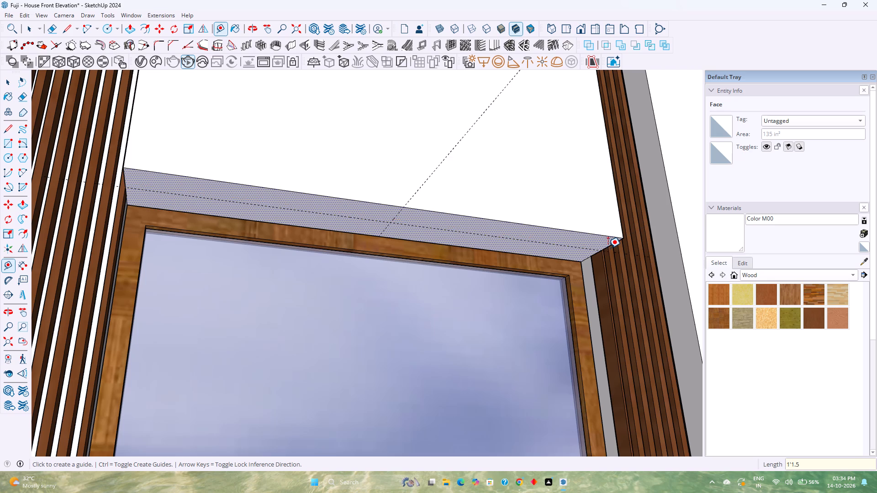
Draw a circle of 0.75" radius at the guides' intersection on the underside and set it to 100 segments.
key(c)
scroll(391, 227, up, 9)
click(390, 216)
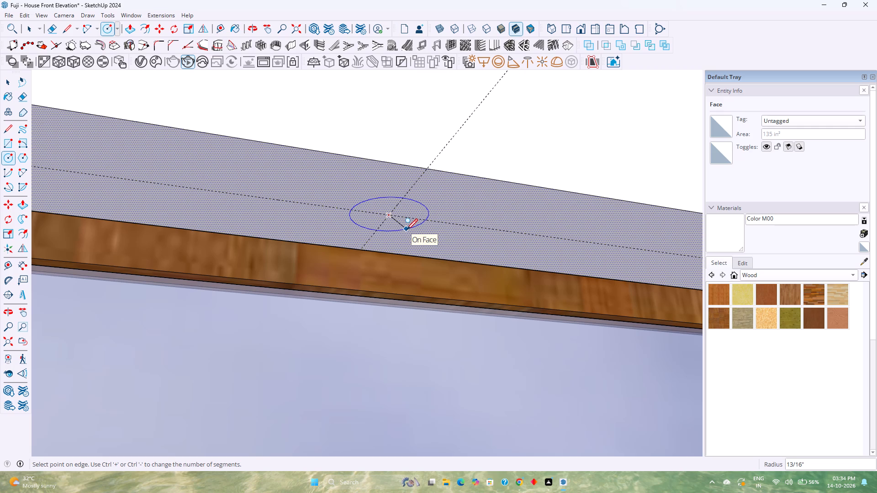
text(0.75)
key(Return)
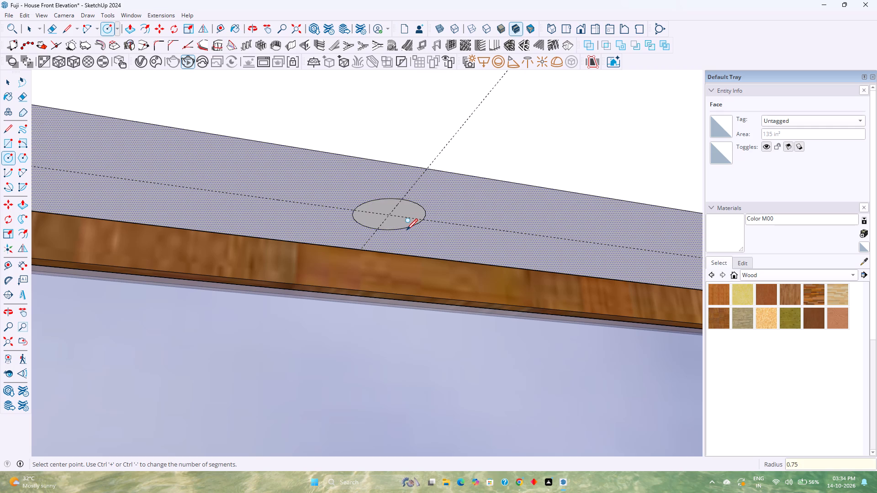
key(space)
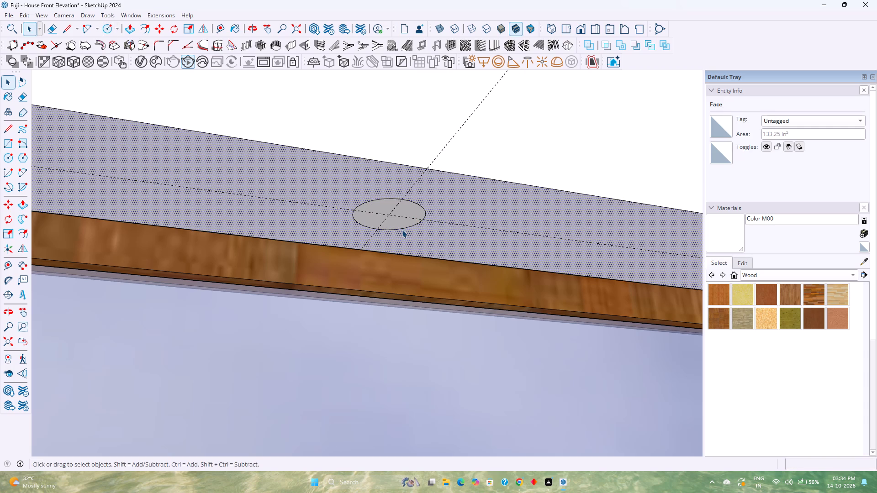
click(404, 228)
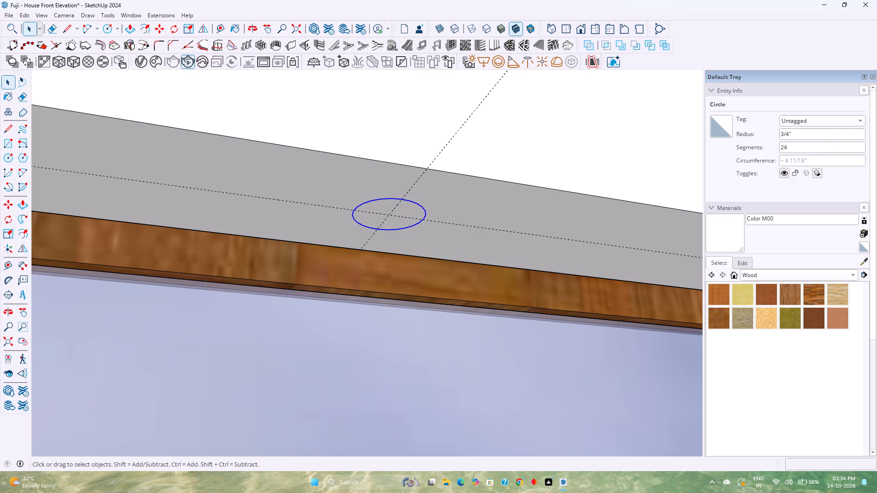
double_click(814, 148)
text(100)
key(Return)
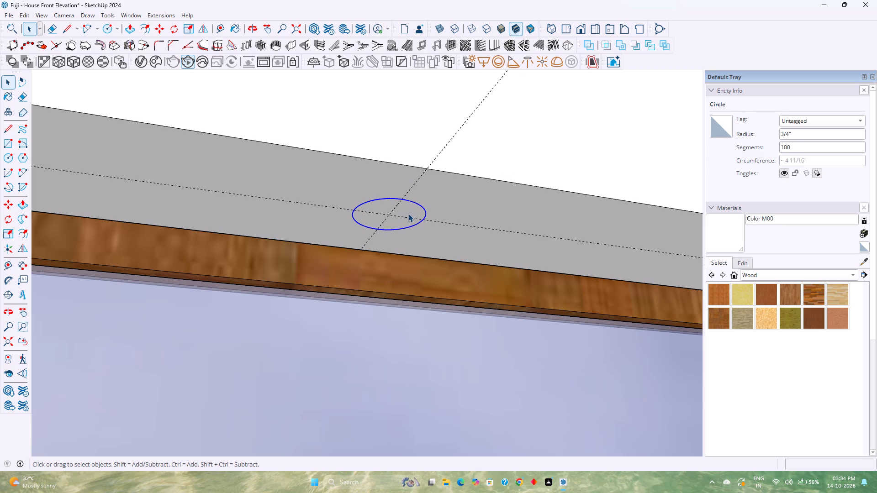
Push the circular face 1" up into the underside to form a round light recess.
click(409, 211)
key(p)
click(410, 211)
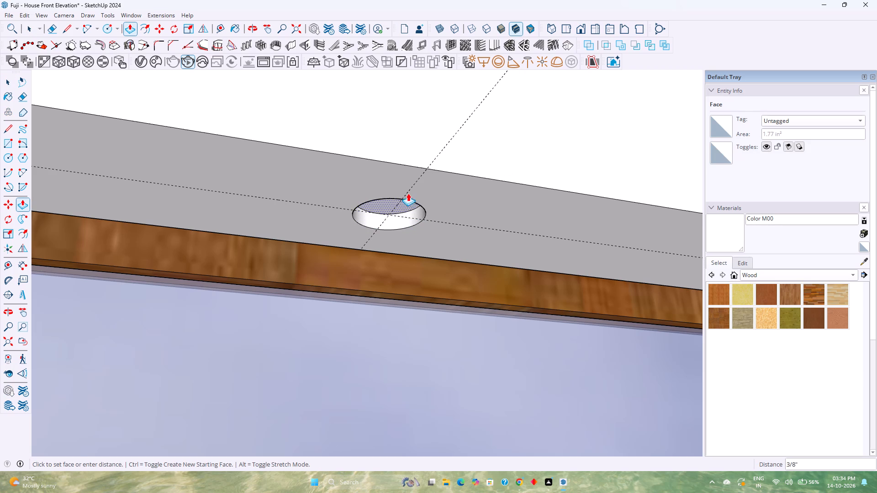
key(1)
key(Return)
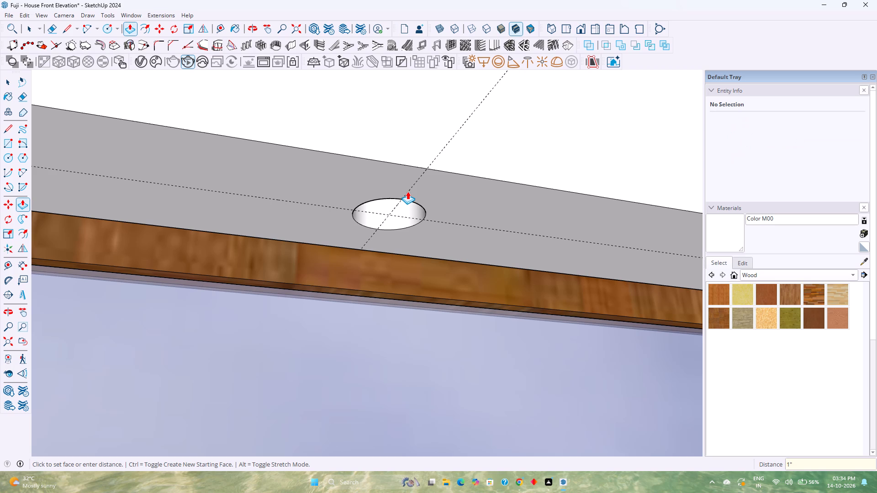
Draw a horizontal circle of 0.5" radius centred on the recess opening and make its face and edge a group.
key(c)
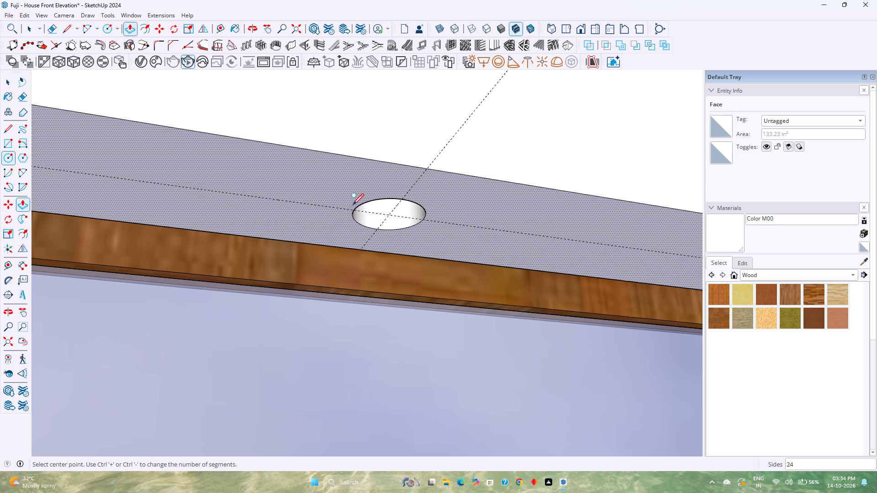
click(389, 212)
key(Escape)
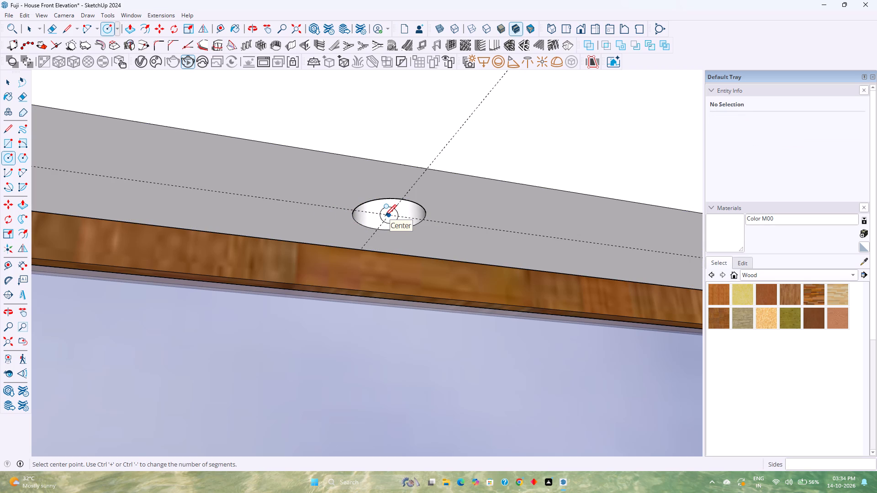
key(Up)
click(385, 215)
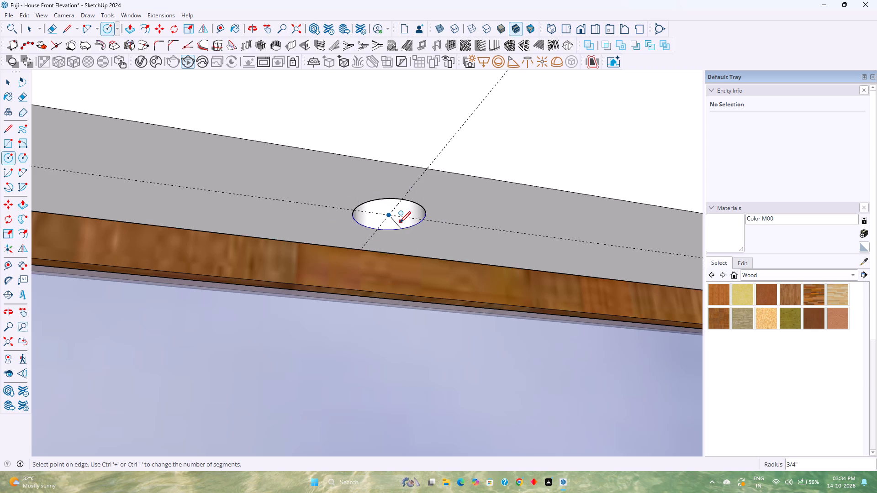
text(0.5)
key(Return)
key(space)
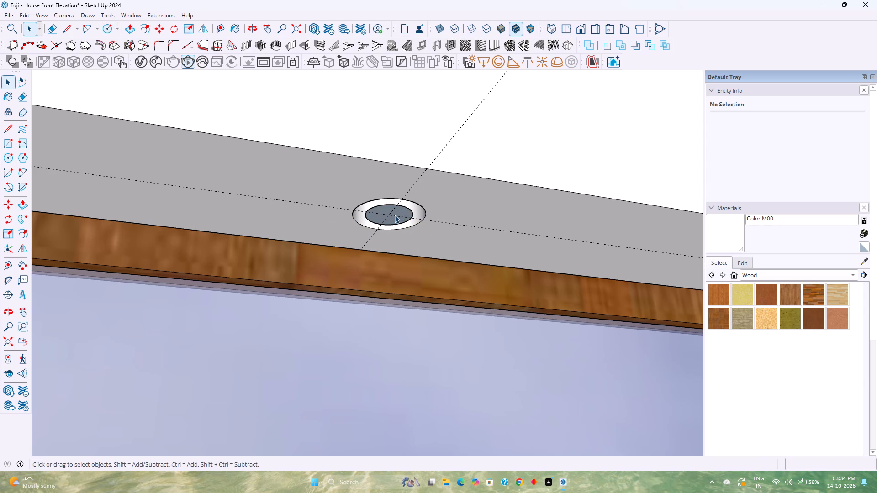
double_click(392, 219)
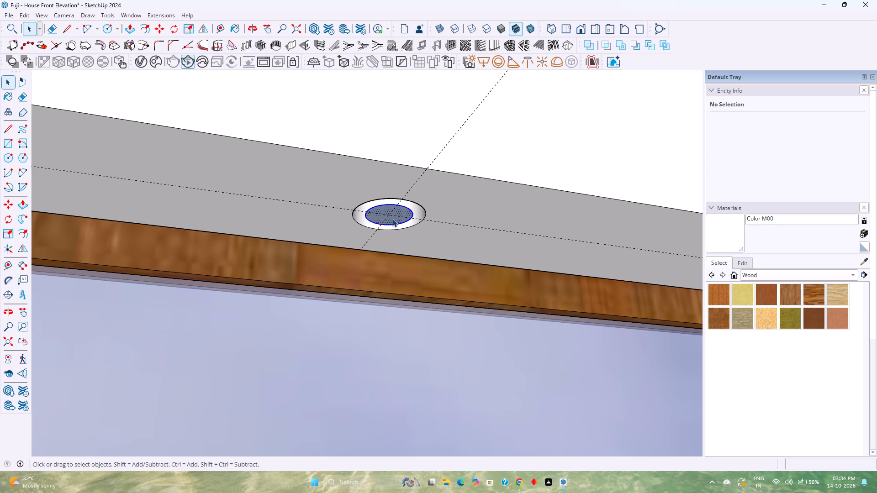
scroll(392, 219, up, 6)
right_click(392, 219)
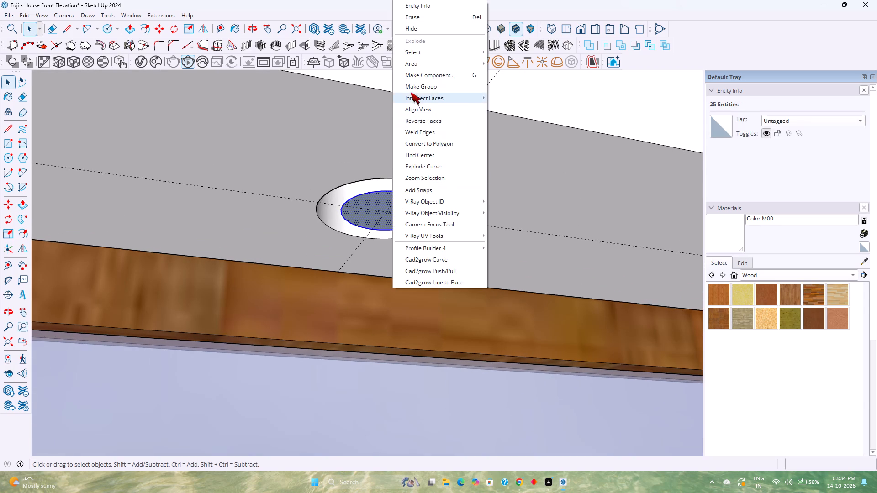
click(414, 88)
Open the new circle group and set the circle's radius to 0.75" and its segments to 120.
double_click(394, 224)
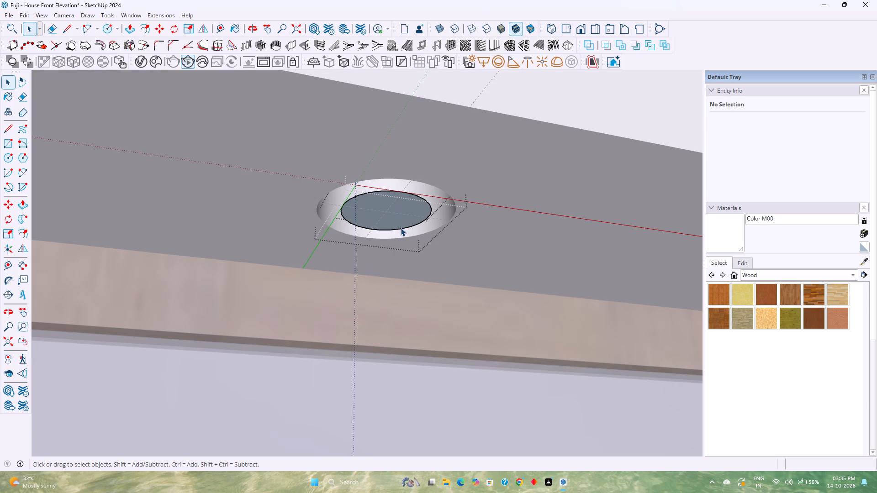
click(401, 228)
double_click(801, 137)
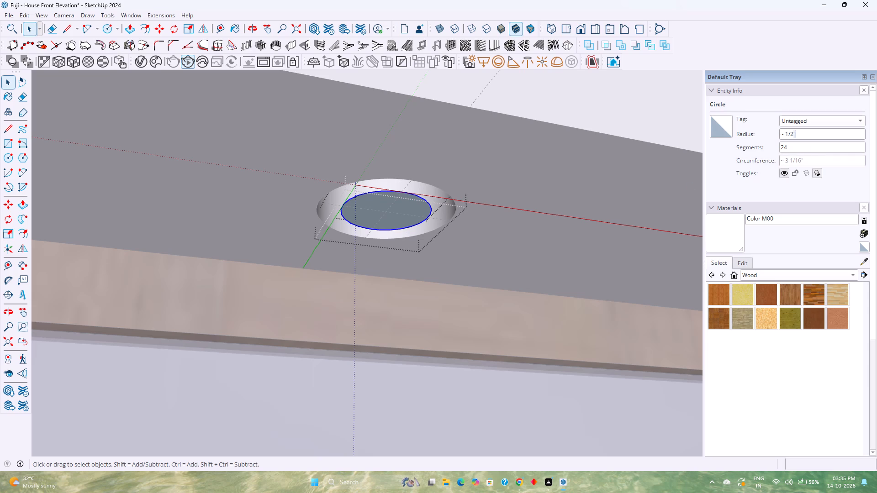
click(801, 137)
text(0.75)
key(Return)
double_click(791, 147)
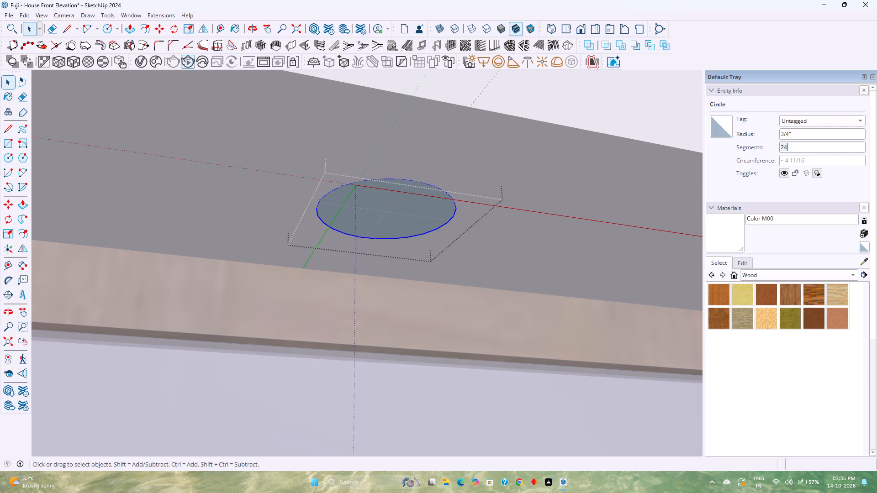
text(120)
key(Return)
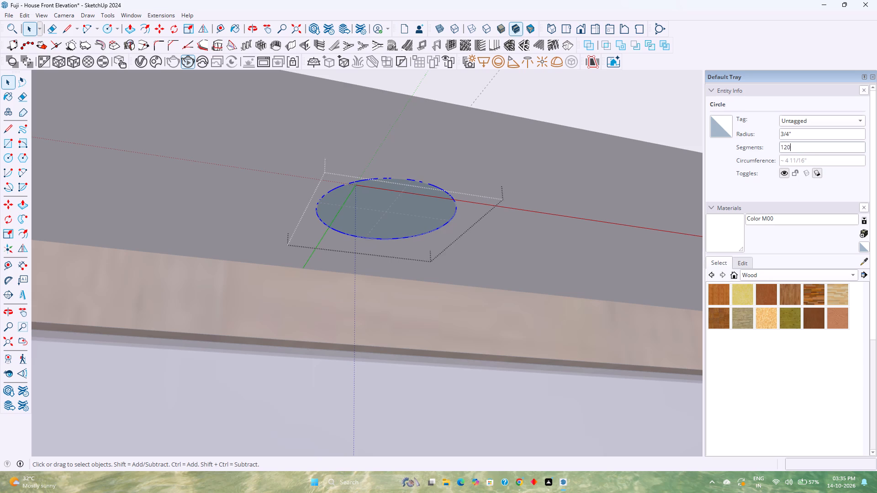
key(Return)
Extrude the circular face 0.5" downward with Push/Pull to form the light fitting's body.
key(p)
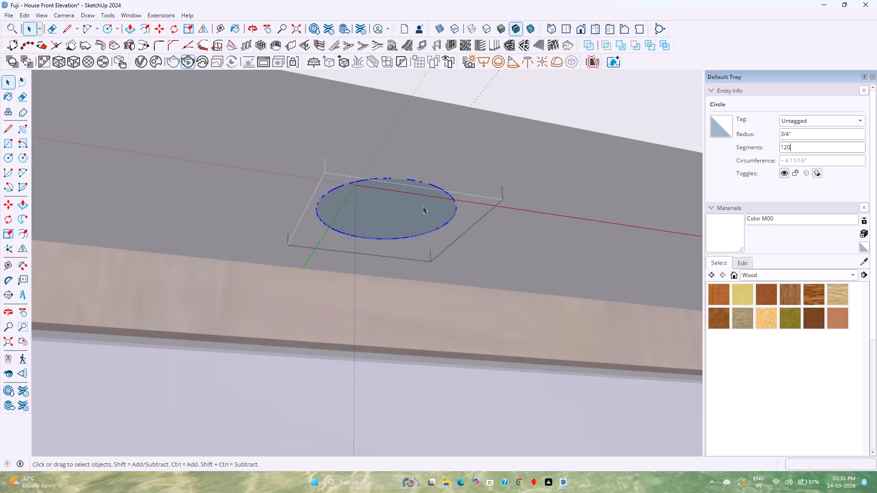
key(p)
click(423, 215)
key(p)
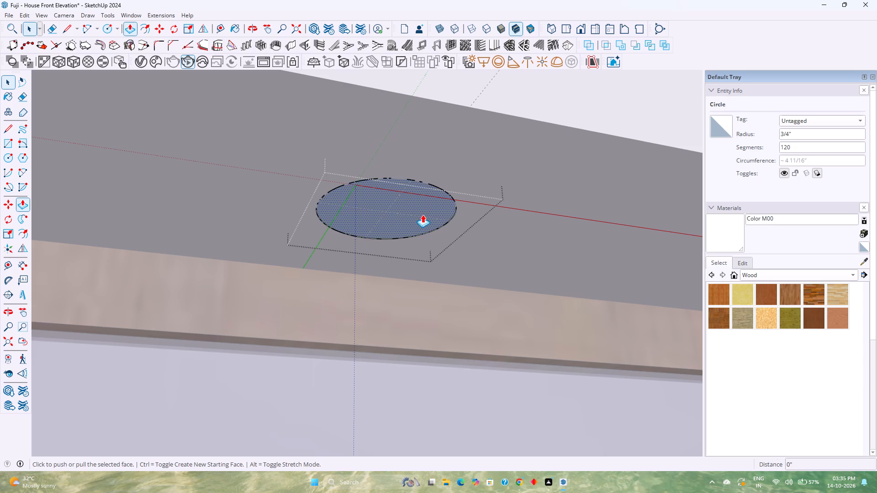
click(423, 202)
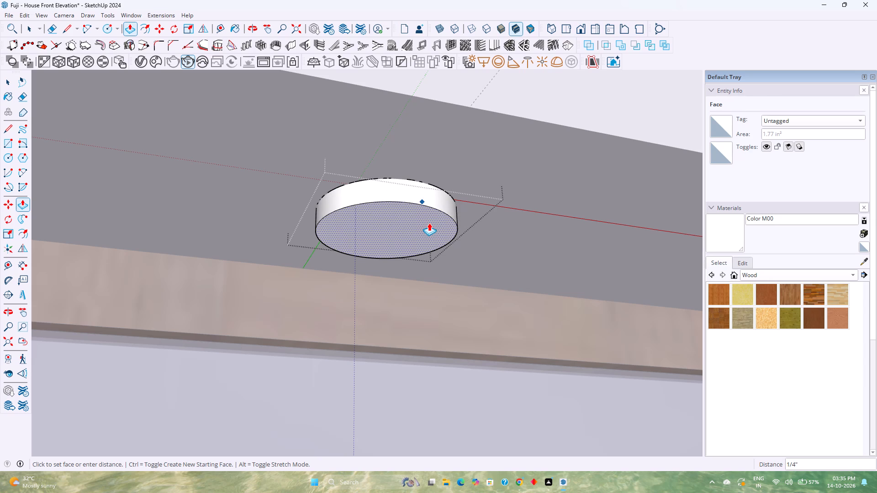
text(0.5)
key(Return)
Offset the edge of the fitting's bottom face inward by about 1/16" to form a thin rim.
middle_drag(405, 267, 410, 184)
middle_click(410, 184)
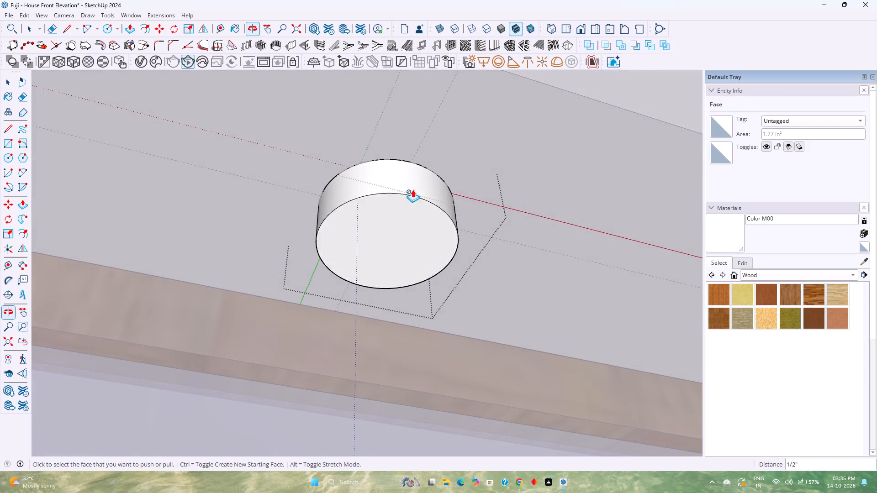
scroll(411, 217, up, 3)
click(146, 31)
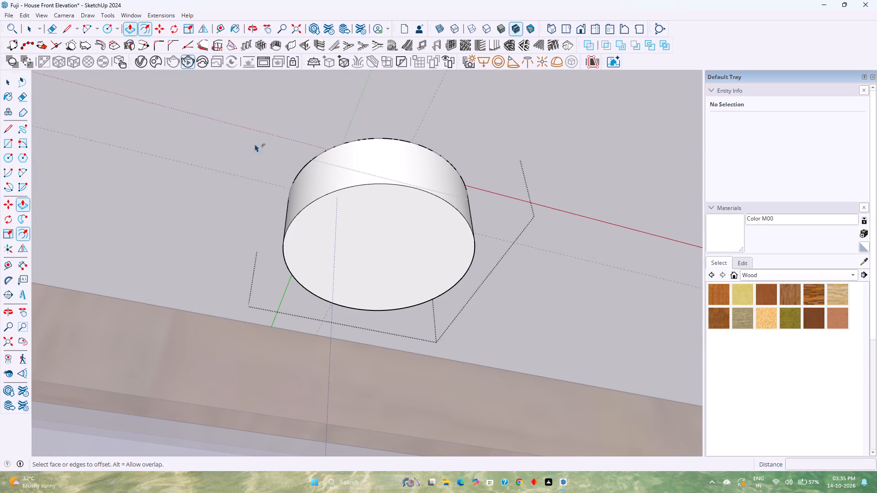
click(356, 193)
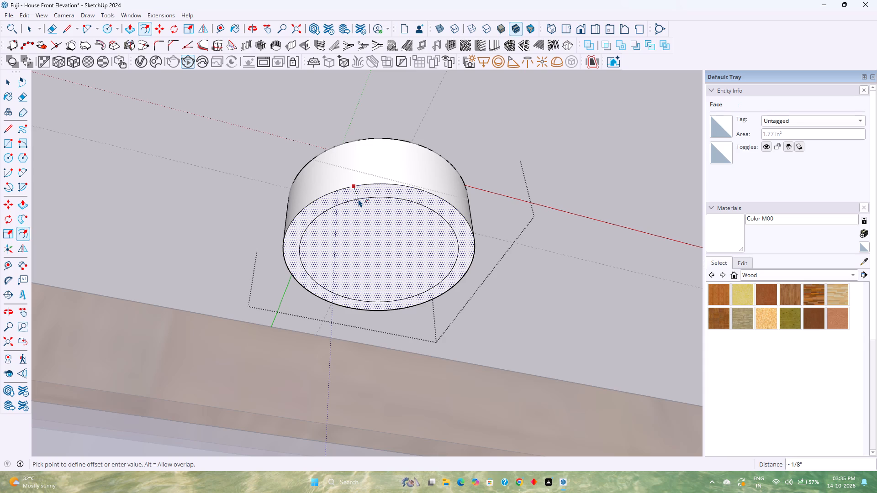
click(358, 192)
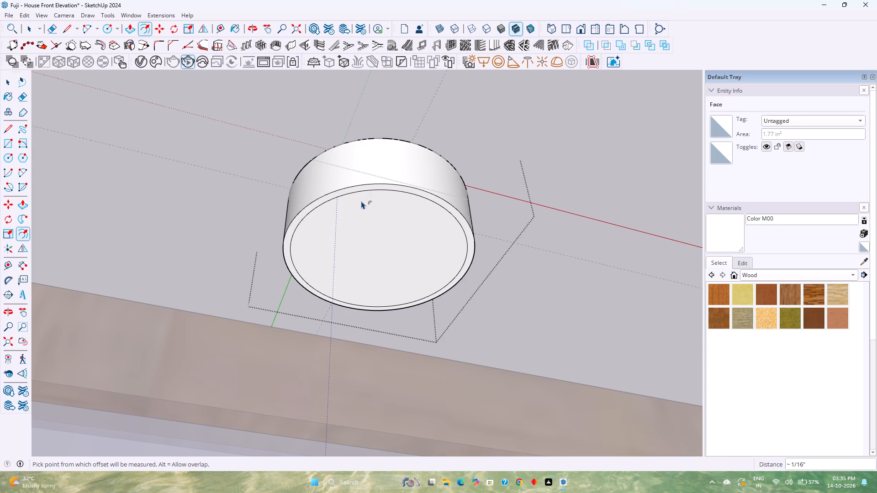
Offset the inner circle of the fitting's bottom face inward by about 1/4" to outline a centre disc.
click(369, 208)
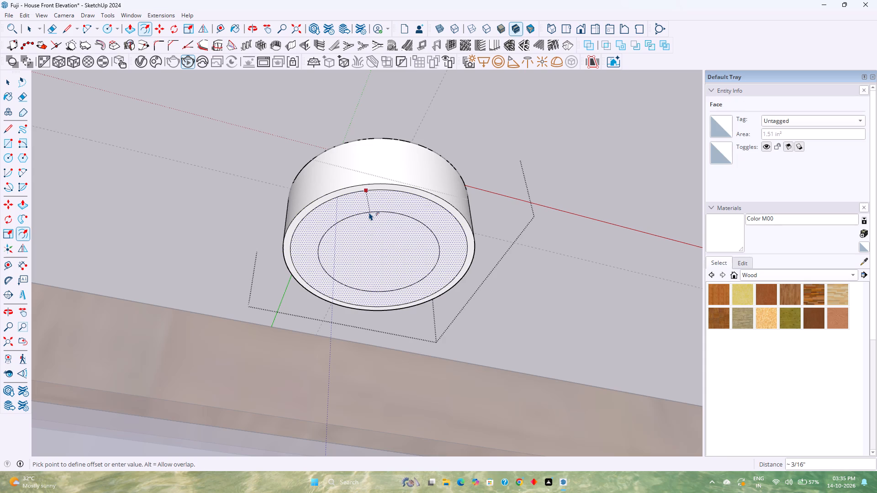
click(369, 213)
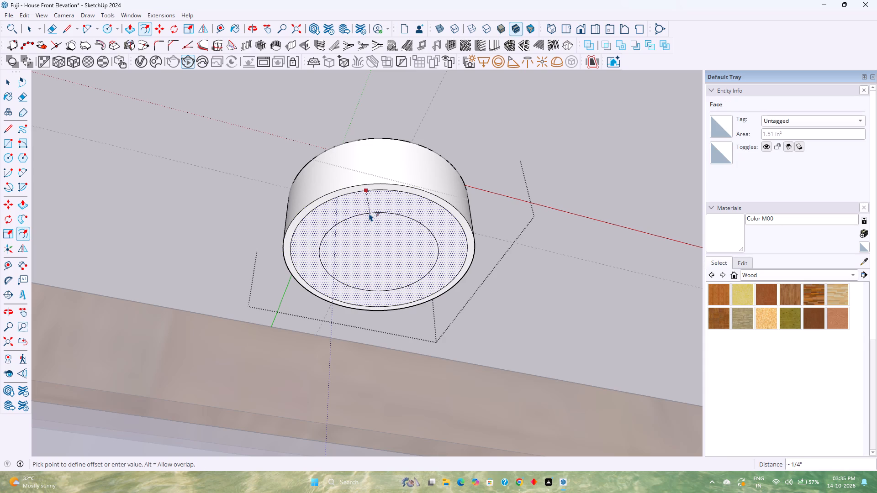
Push the ring face between the rim and the centre disc about 1/16" up into the fitting's body.
key(p)
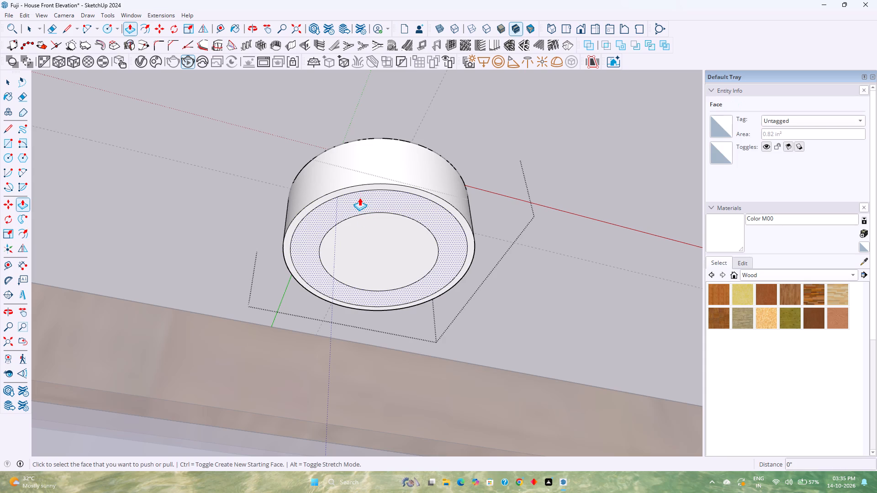
click(359, 198)
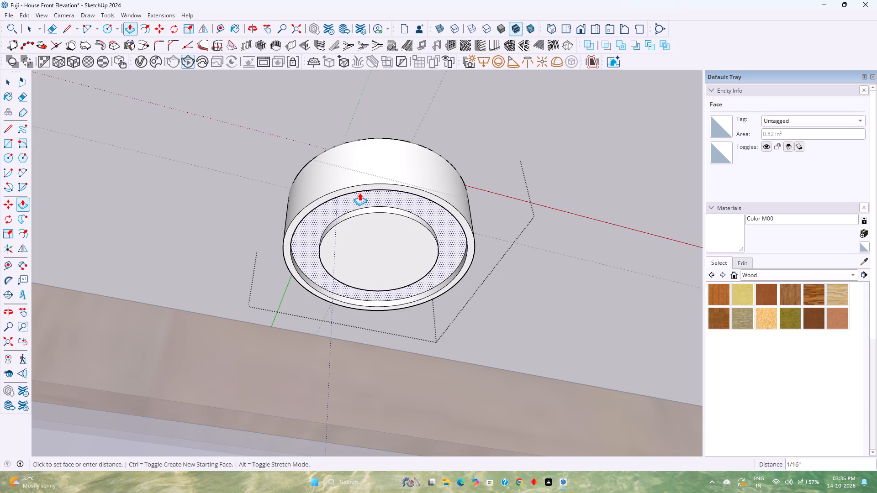
click(359, 193)
key(space)
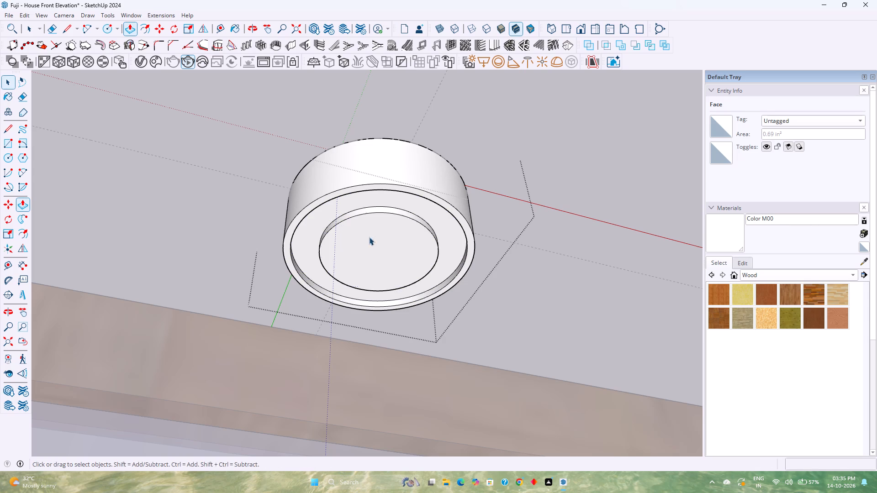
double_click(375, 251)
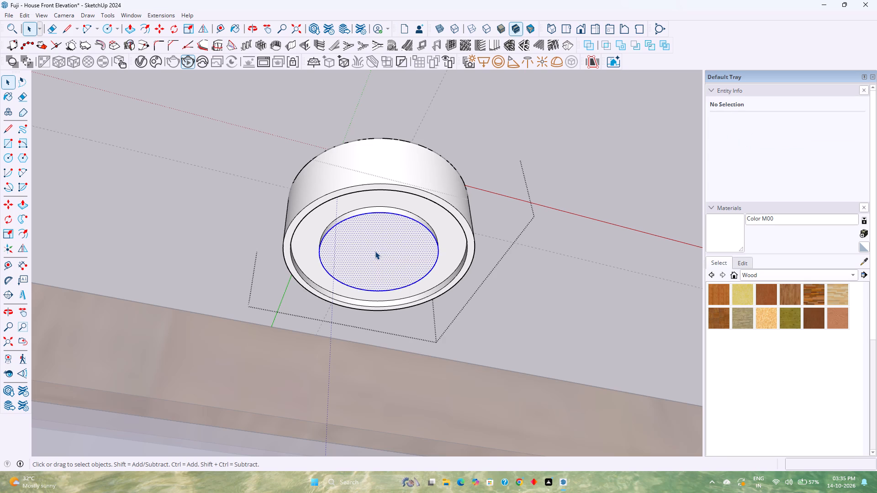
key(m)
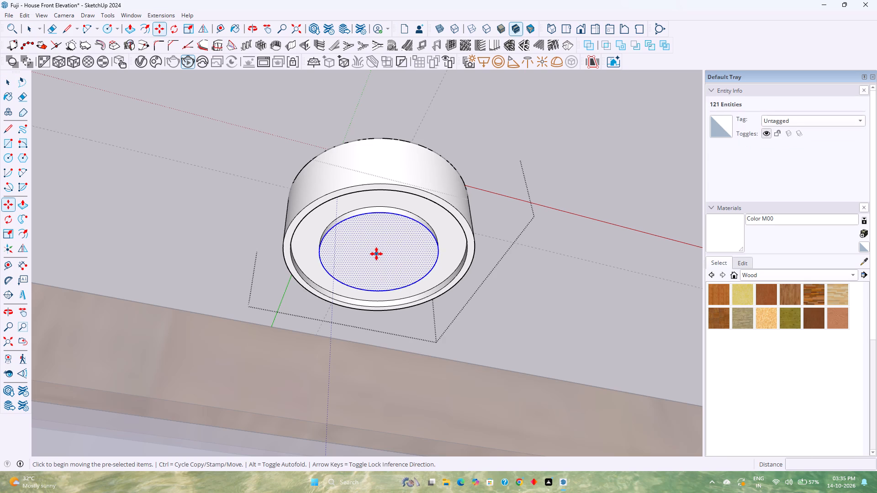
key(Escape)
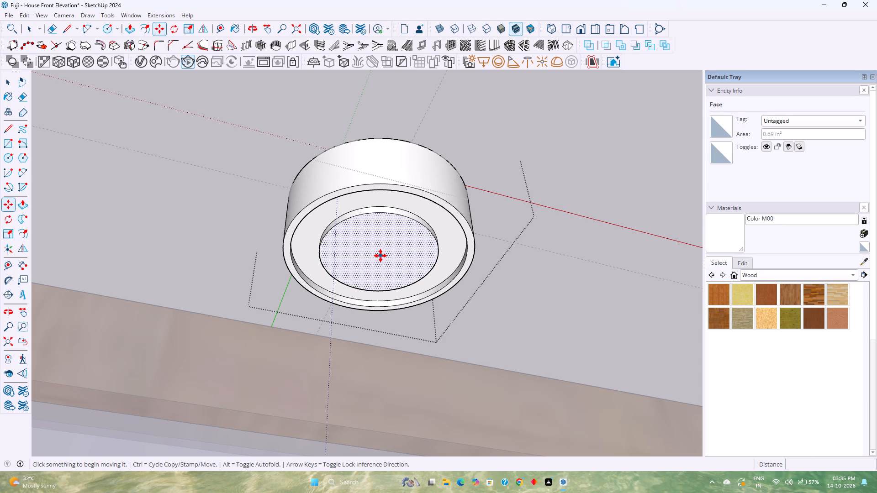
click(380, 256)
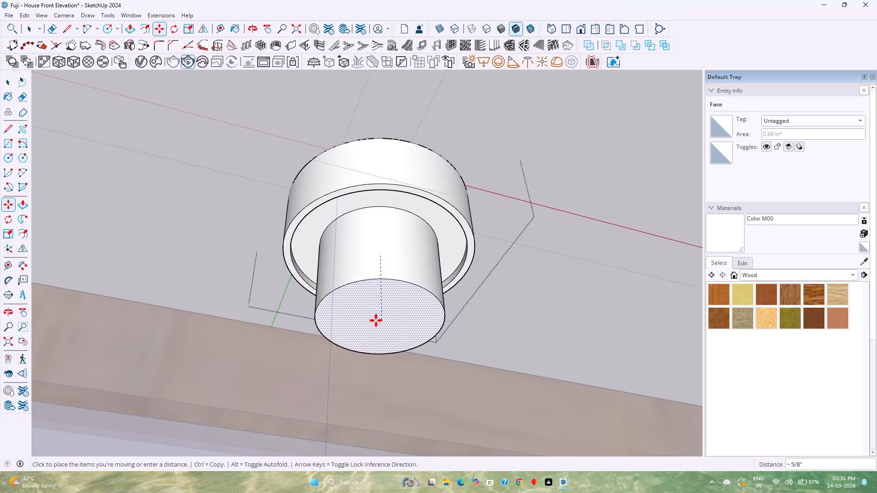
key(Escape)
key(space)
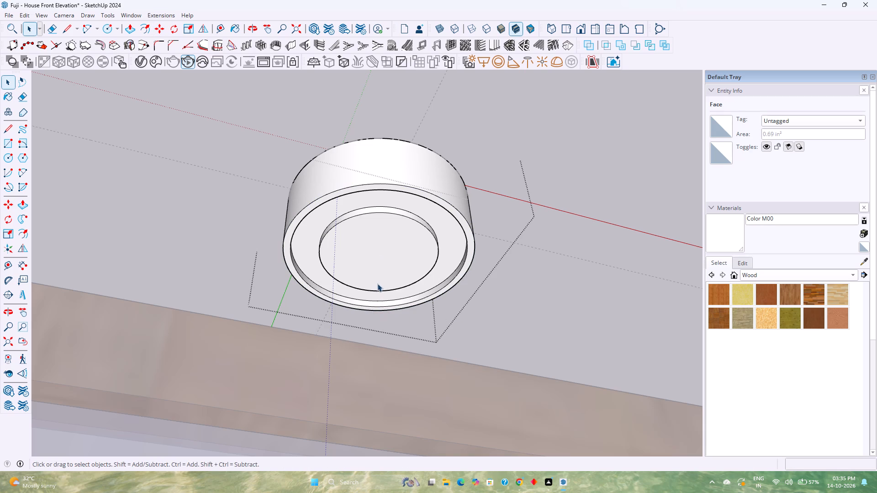
Place a V-Ray spot light at the middle of the fitting's centre disc and leave the group.
scroll(375, 241, up, 7)
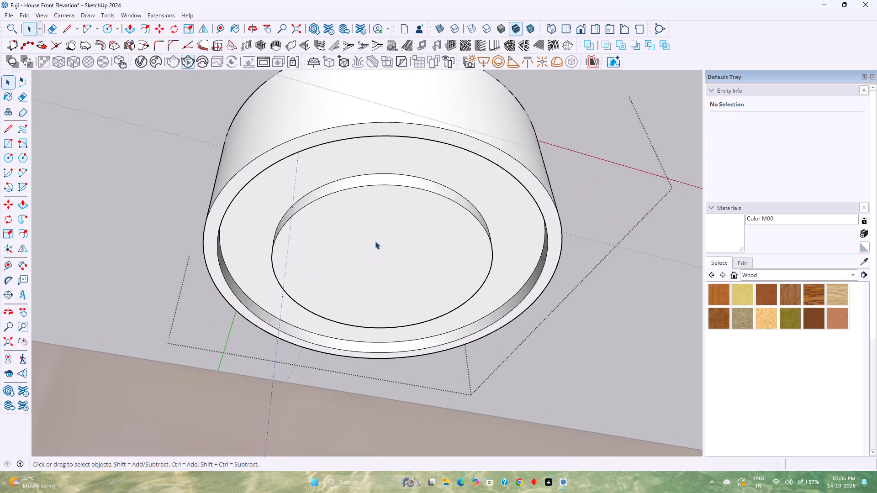
scroll(375, 241, up, 2)
middle_drag(375, 241, 359, 241)
middle_drag(337, 240, 322, 239)
middle_drag(318, 238, 313, 238)
middle_click(313, 238)
middle_click(313, 238)
scroll(313, 238, down, 2)
click(390, 260)
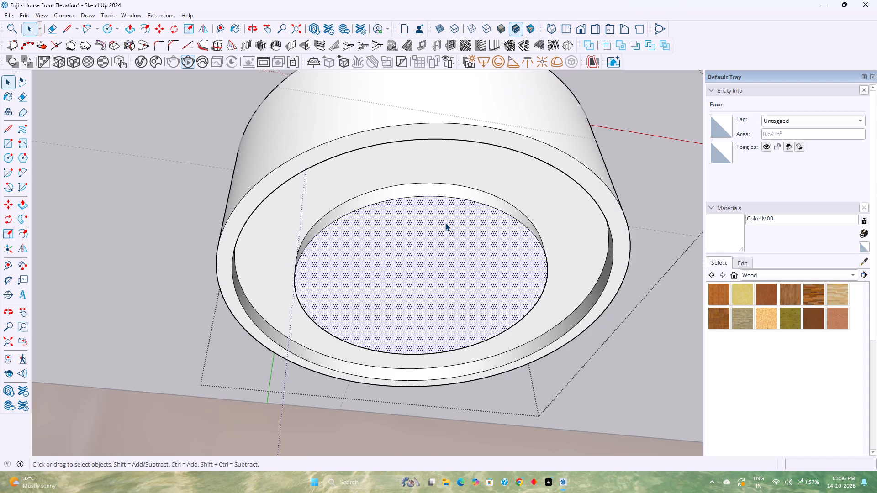
scroll(445, 223, down, 4)
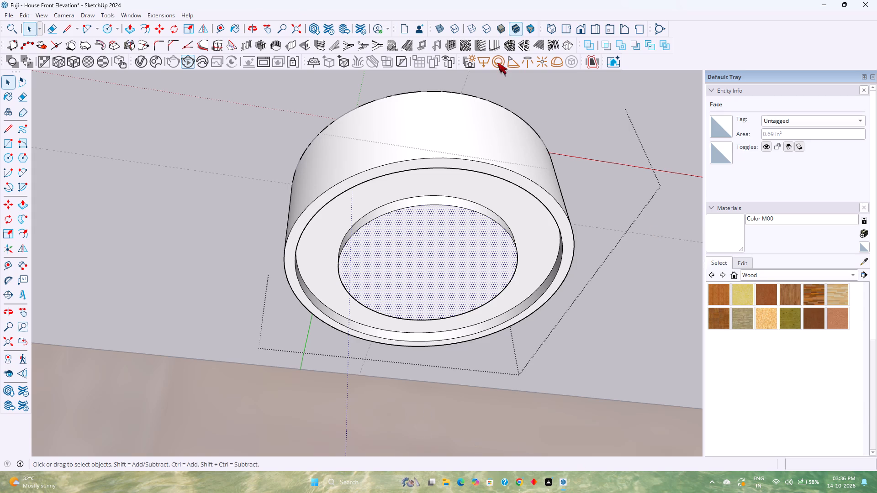
scroll(425, 248, down, 4)
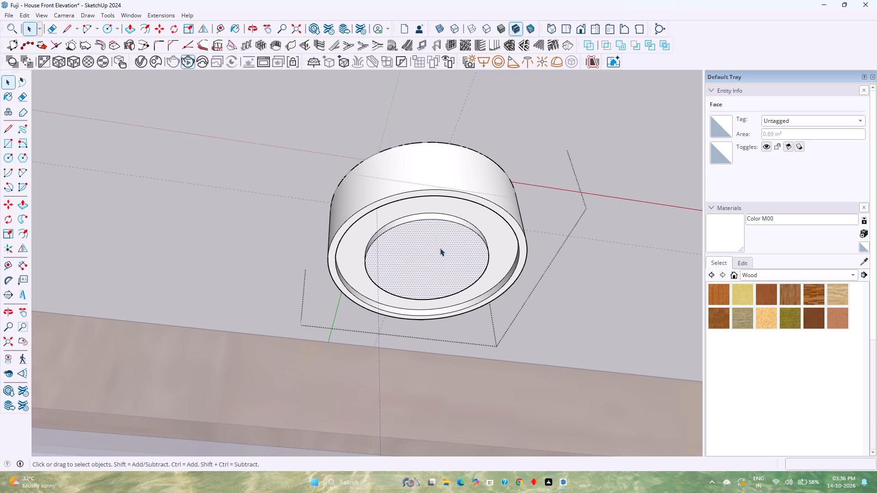
click(430, 256)
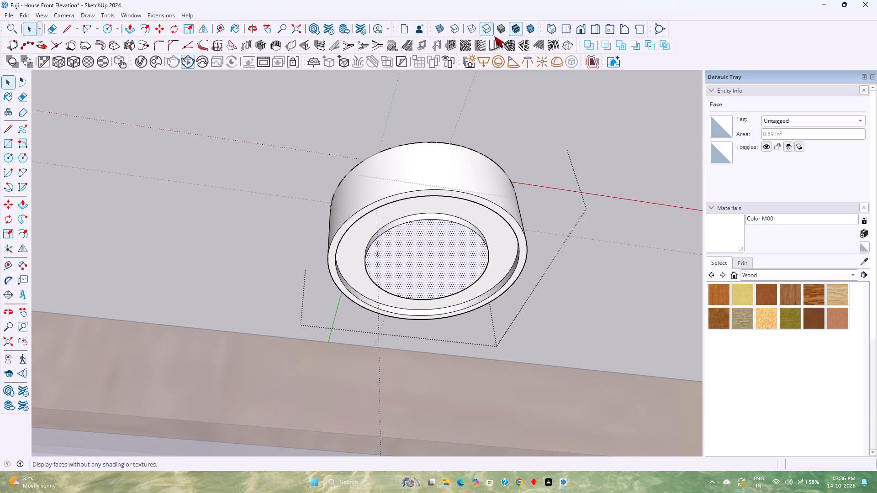
click(514, 64)
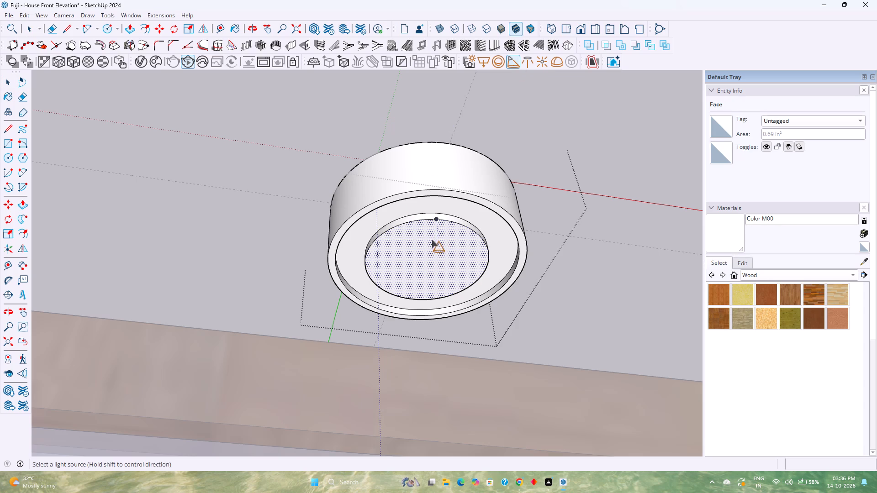
click(424, 262)
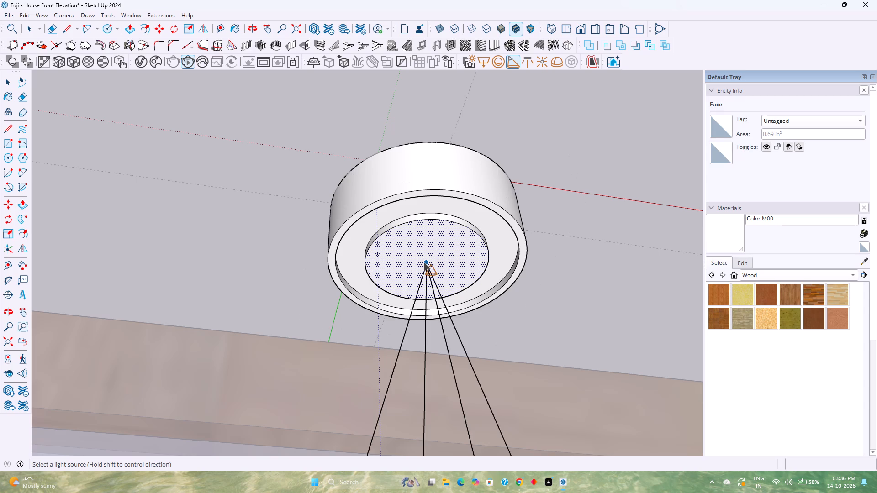
scroll(422, 251, down, 11)
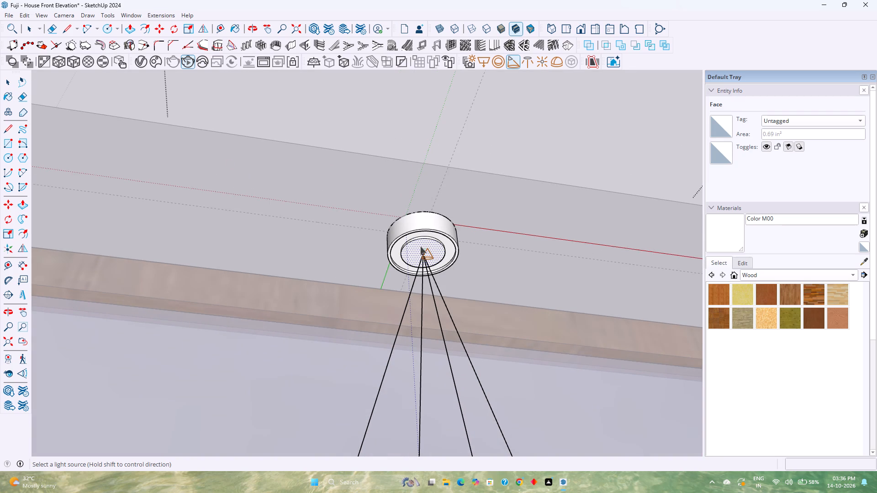
key(Escape)
key(space)
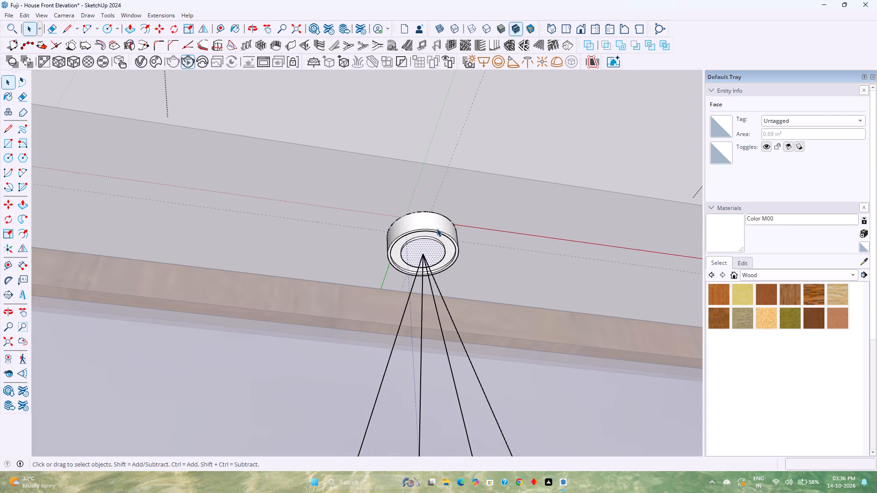
click(437, 228)
key(Escape)
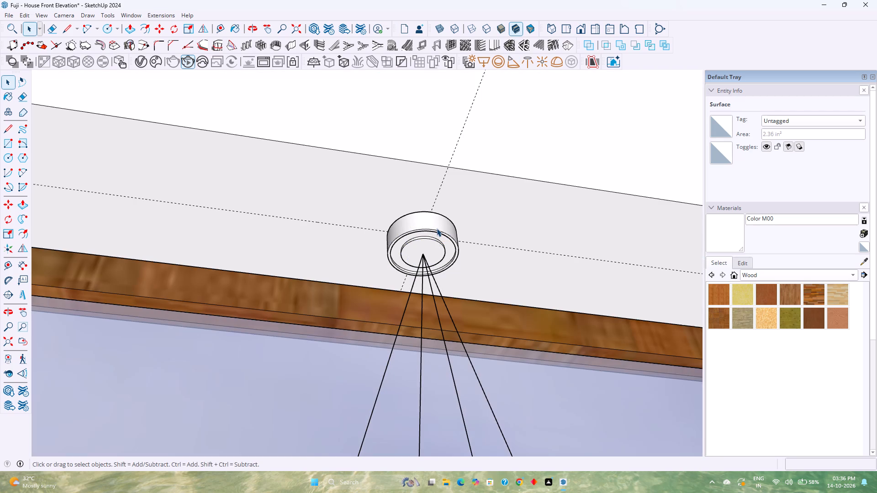
Move the light fitting group, including its spot light, 0.25" straight up into the recess ceiling above the tower window.
scroll(437, 228, down, 8)
click(435, 226)
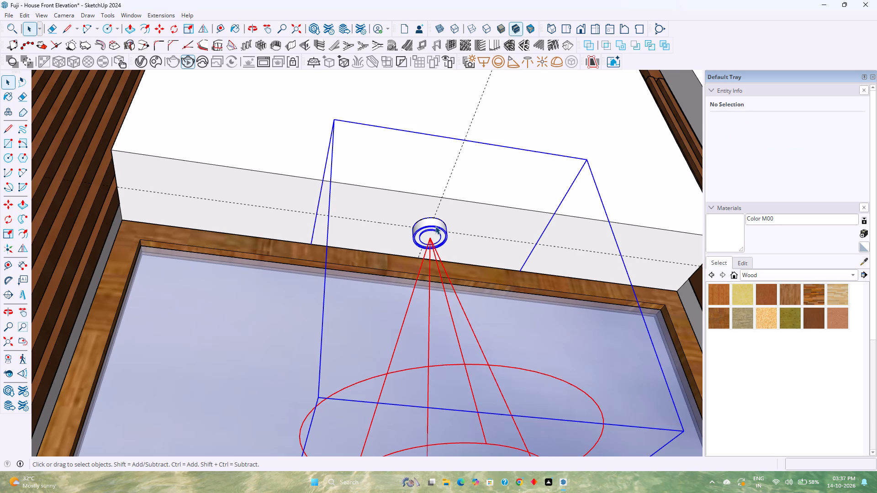
middle_drag(437, 225, 434, 252)
middle_drag(431, 266, 409, 313)
middle_click(408, 320)
scroll(433, 206, down, 5)
middle_click(551, 139)
middle_drag(551, 139, 550, 144)
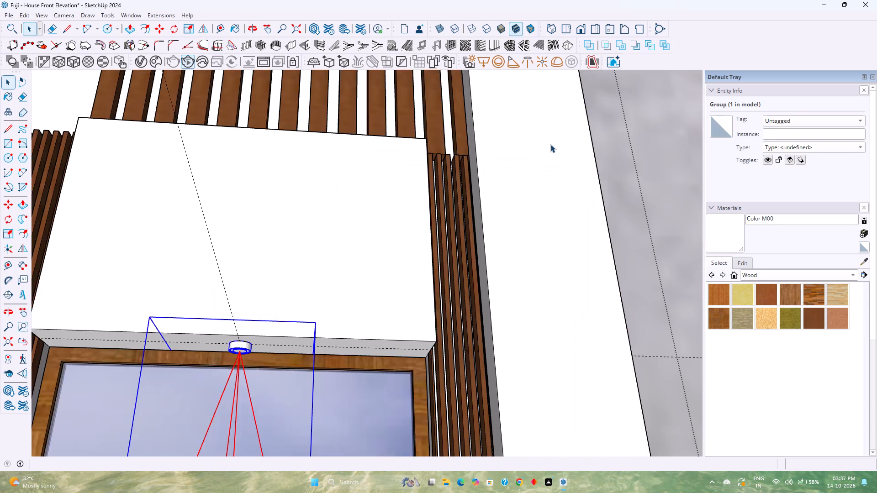
middle_drag(550, 144, 541, 186)
middle_click(539, 190)
middle_click(539, 190)
scroll(461, 198, down, 6)
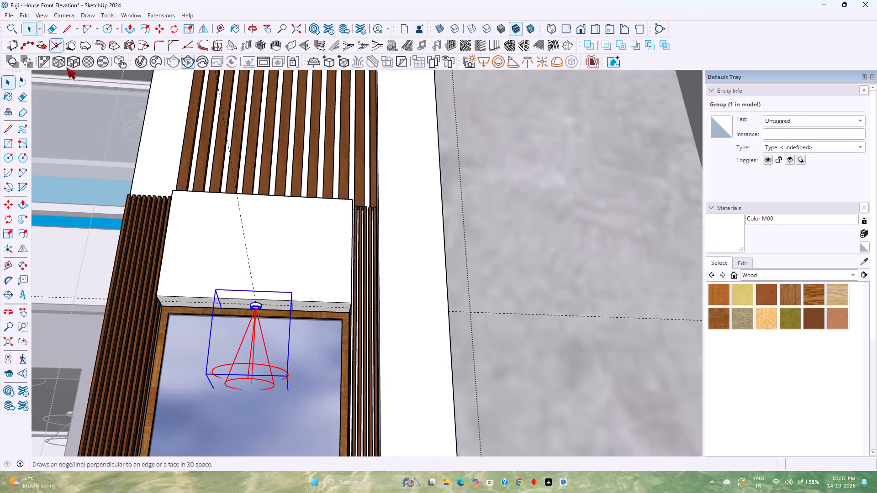
shift+middle_drag(194, 173, 357, 157)
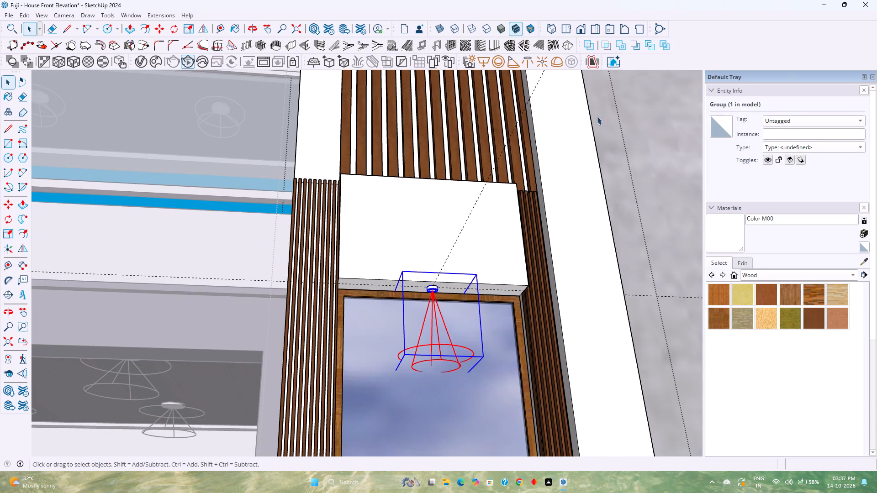
key(m)
click(477, 278)
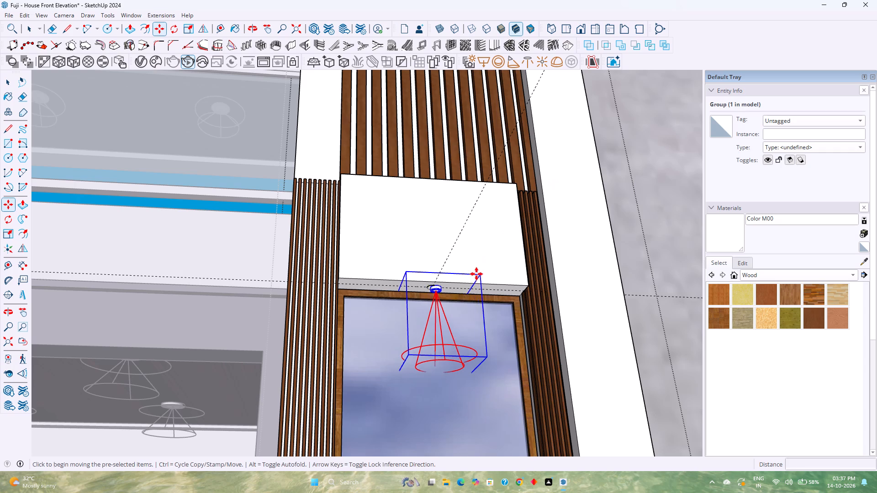
key(Up)
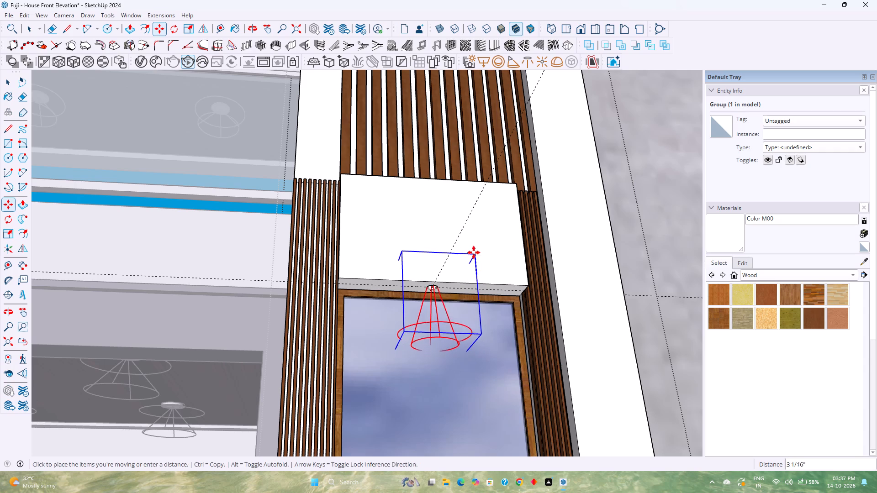
text(0.)
text(25)
key(Return)
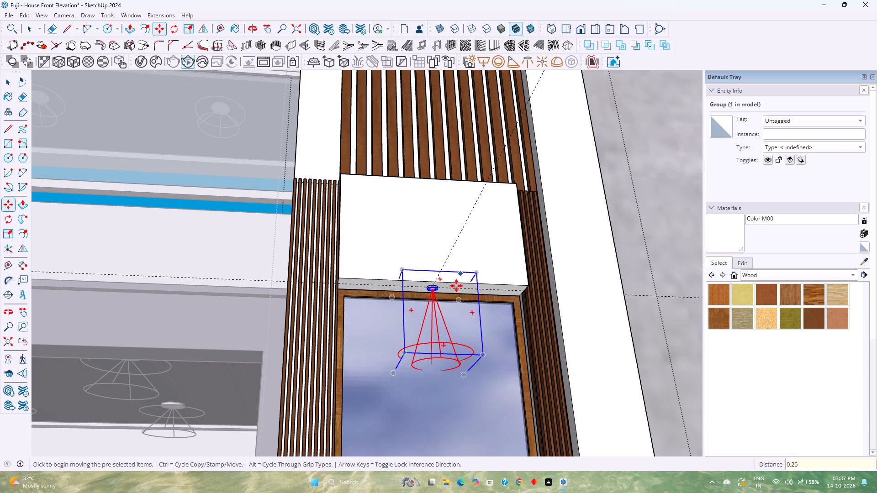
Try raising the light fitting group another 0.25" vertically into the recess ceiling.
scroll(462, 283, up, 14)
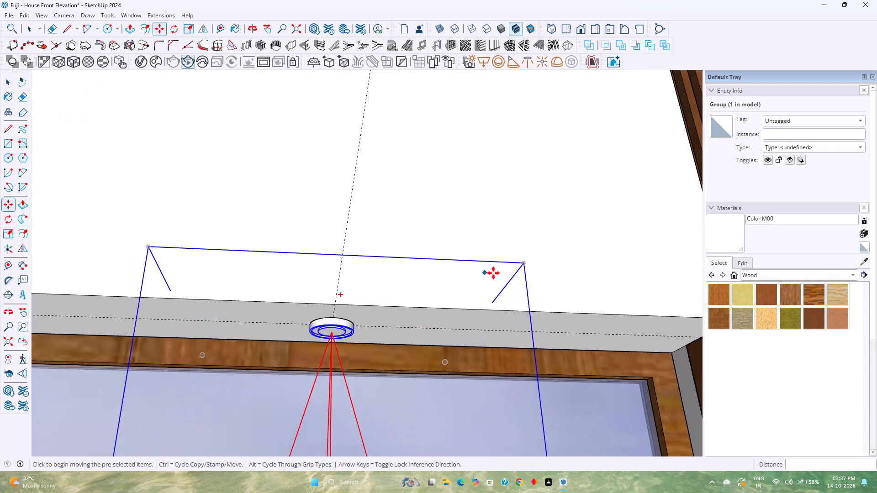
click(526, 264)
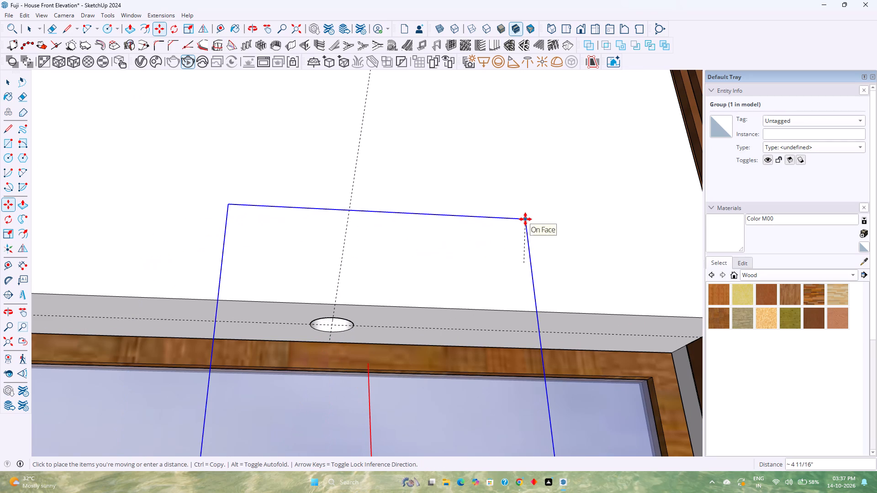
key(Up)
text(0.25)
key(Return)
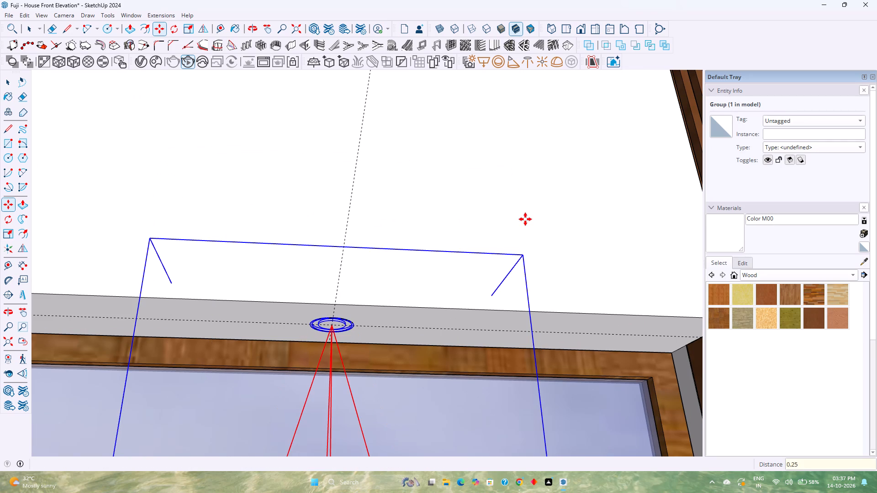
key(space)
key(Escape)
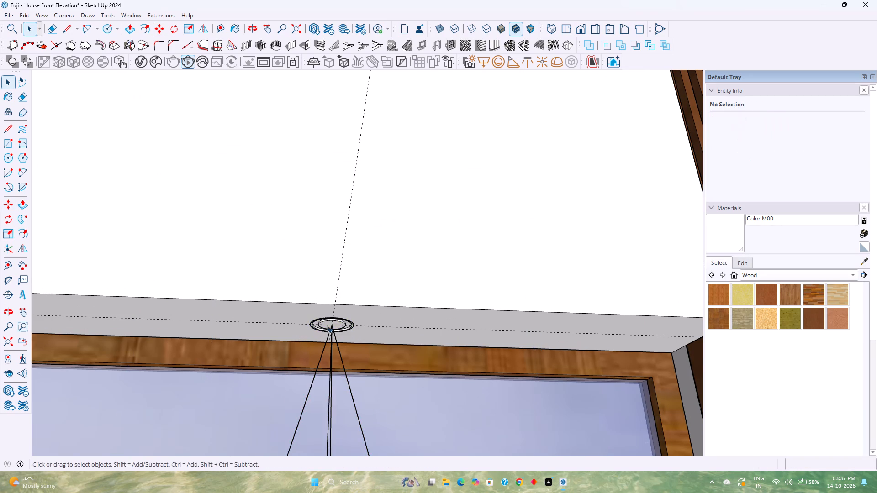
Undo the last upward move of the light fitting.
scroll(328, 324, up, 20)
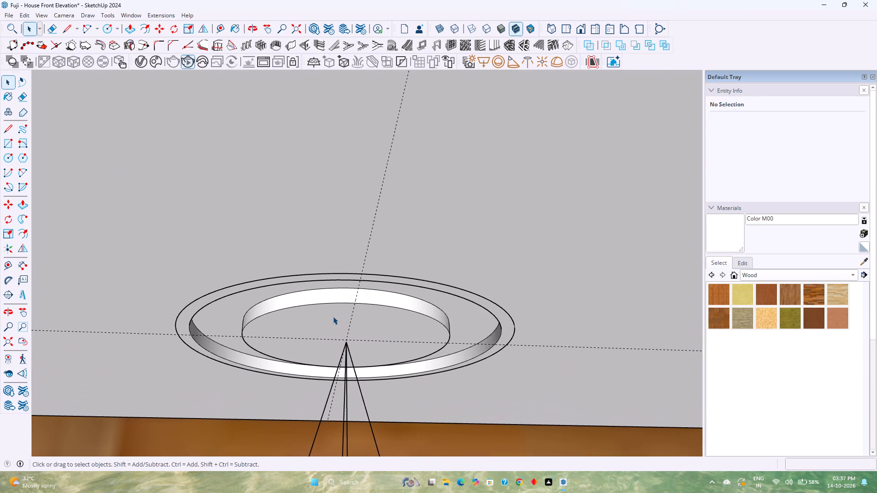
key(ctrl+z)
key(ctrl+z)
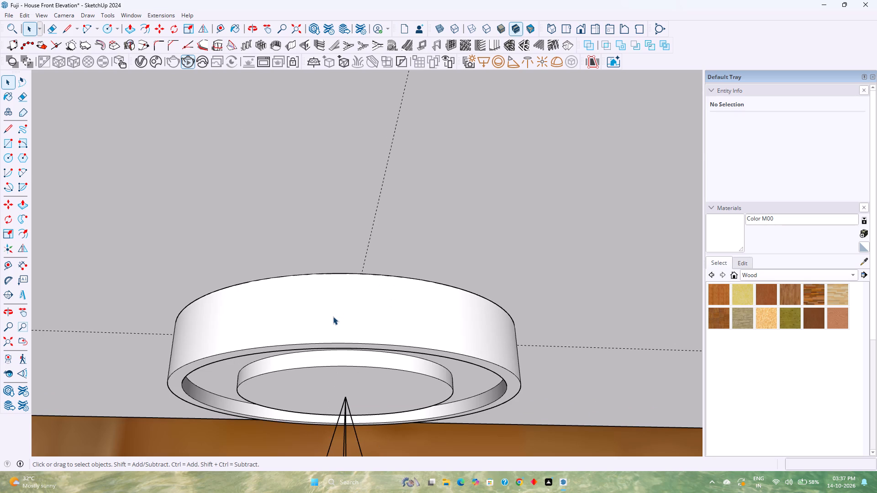
Move the light fitting group with its spot light 0.15" straight up into the recess ceiling above the tower window.
scroll(340, 313, down, 5)
click(344, 325)
scroll(344, 325, down, 4)
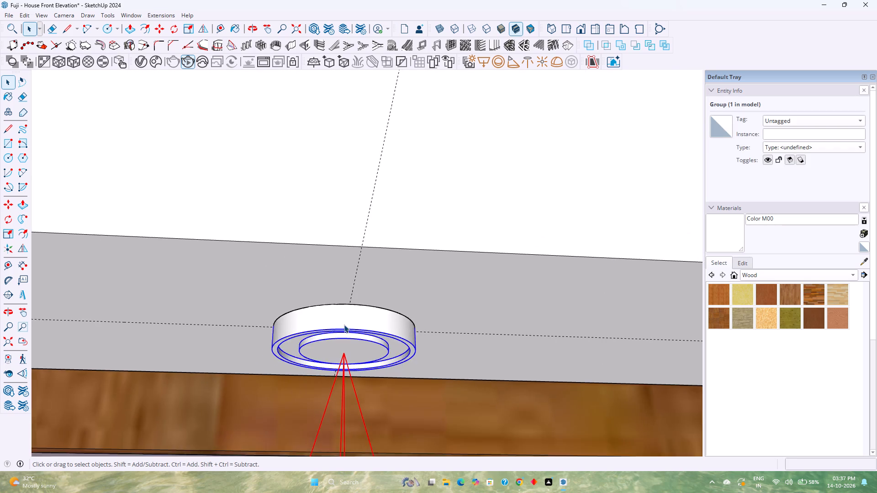
scroll(344, 325, down, 17)
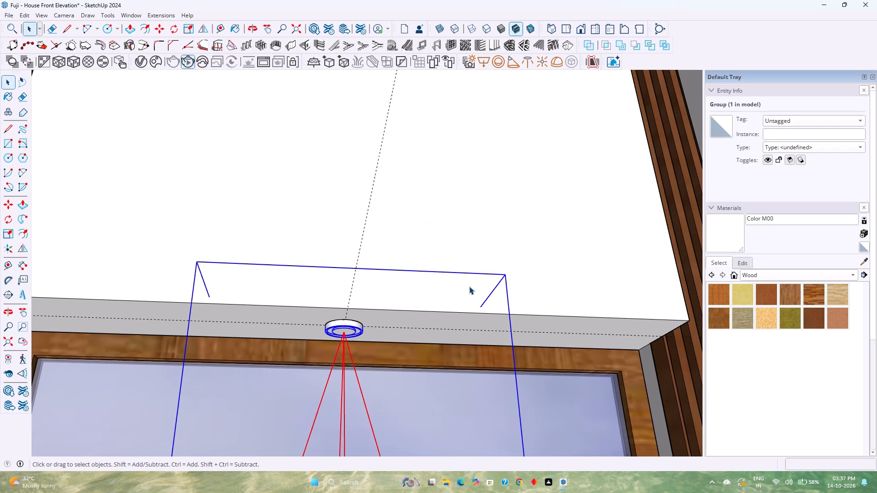
key(m)
key(Return)
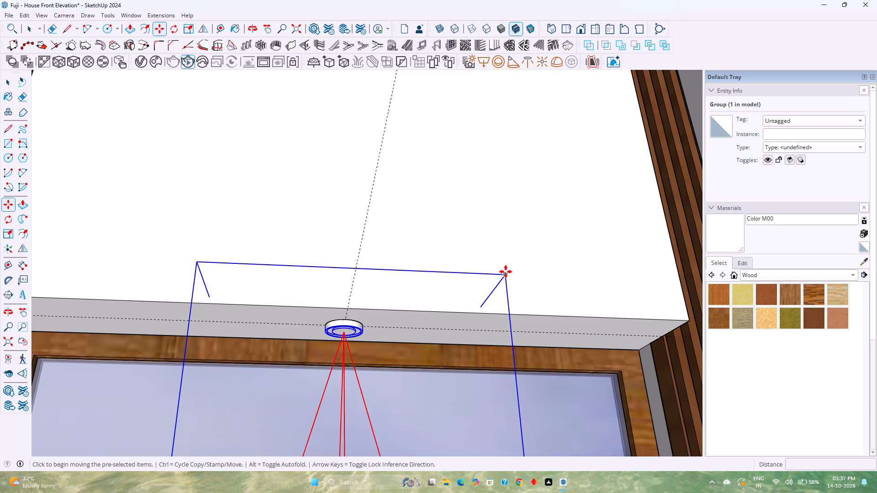
click(506, 272)
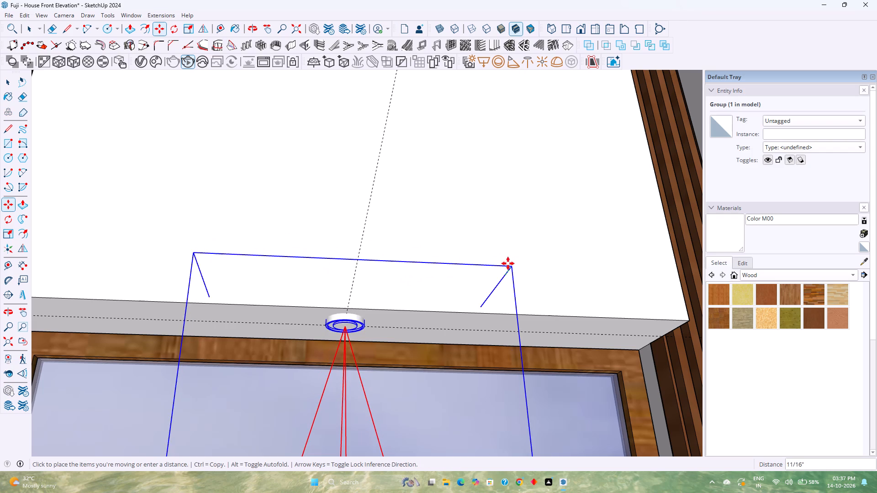
key(Up)
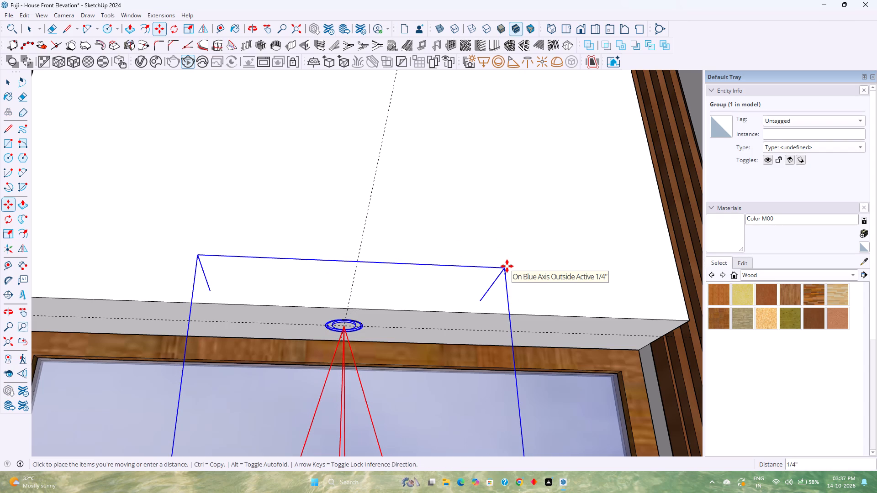
text(0.15)
key(Return)
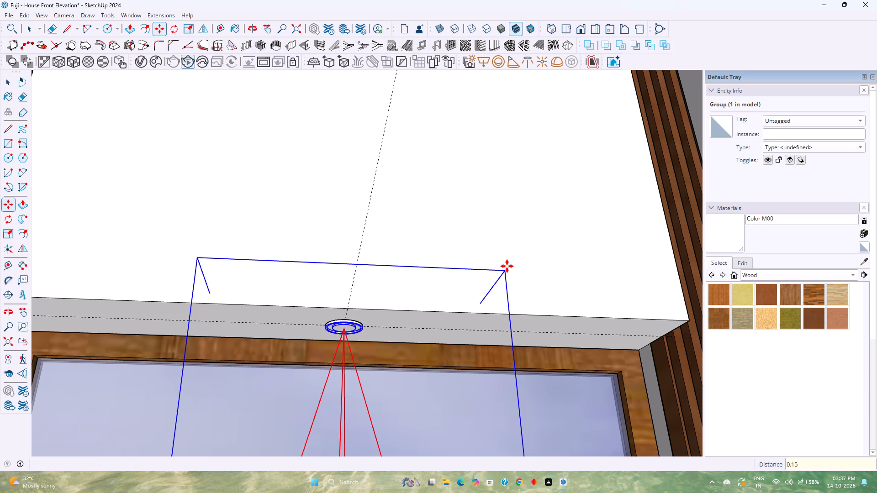
key(space)
key(Escape)
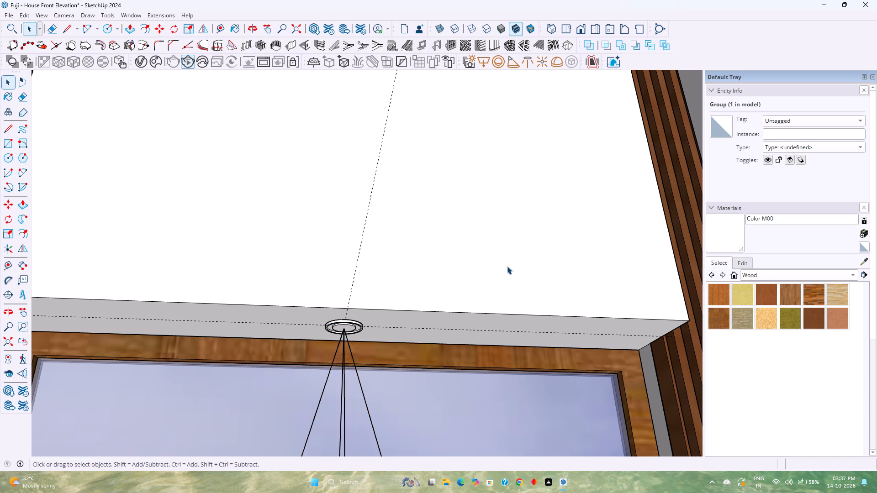
Delete all the guide lines in the model.
scroll(348, 336, up, 17)
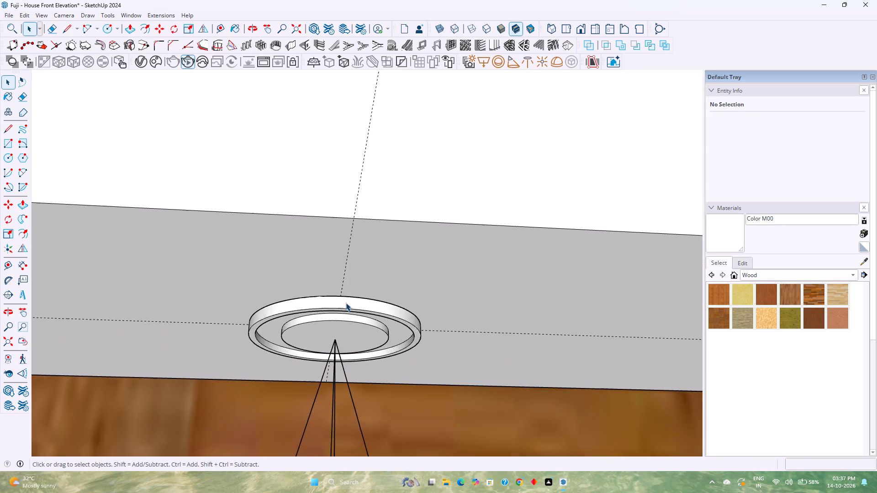
scroll(339, 258, down, 20)
scroll(339, 258, down, 5)
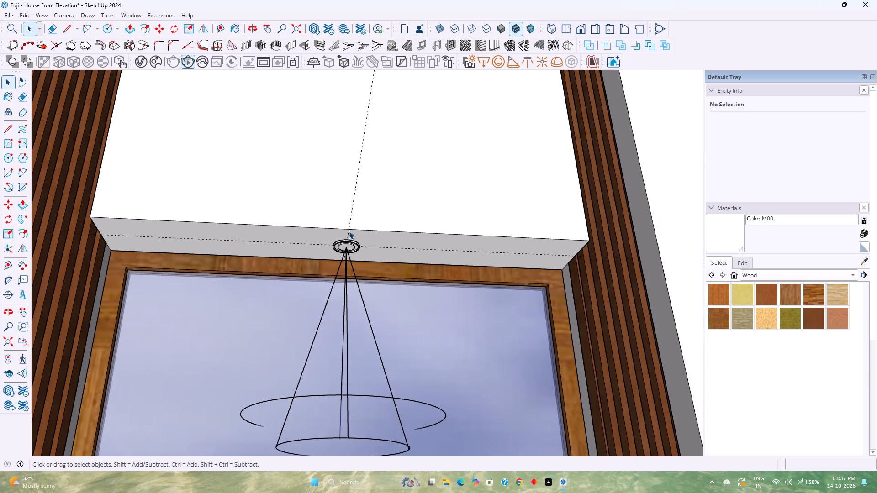
click(21, 11)
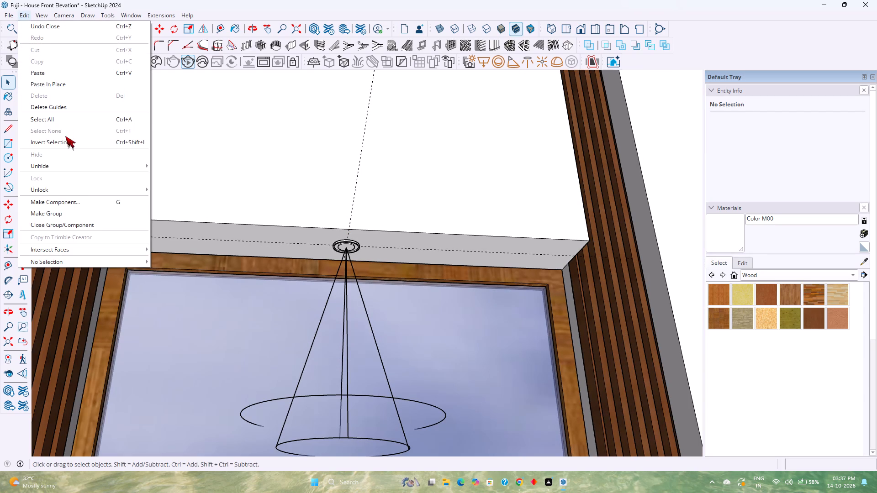
click(71, 110)
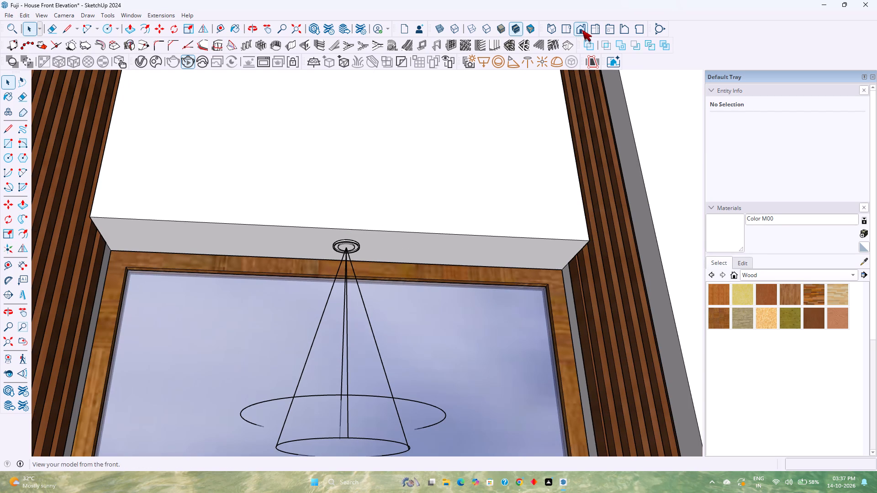
Start a V-Ray interactive render of the whole house and boundary wall seen from the front.
click(582, 30)
scroll(516, 126, down, 12)
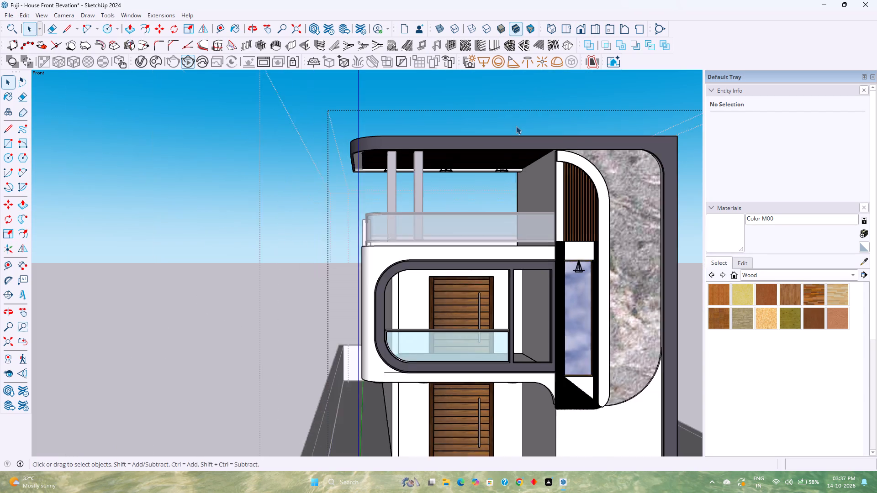
scroll(516, 126, down, 1)
shift+middle_drag(560, 192, 434, 136)
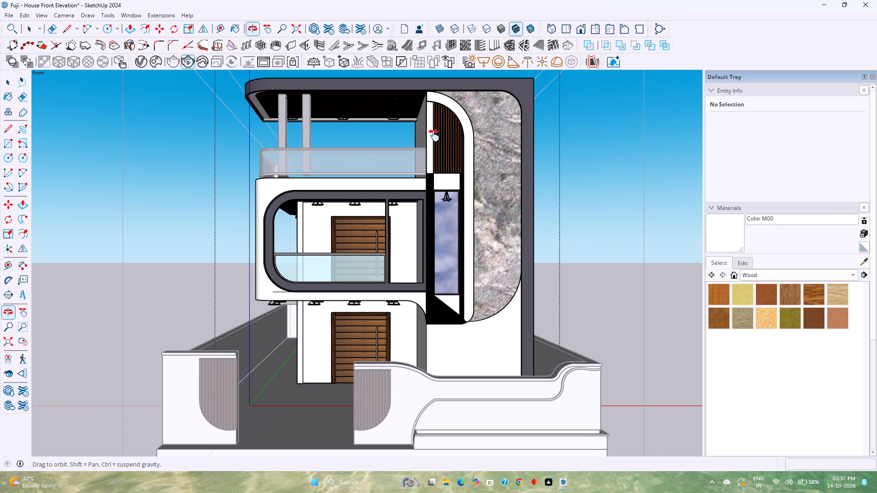
shift+middle_drag(434, 136, 433, 136)
click(185, 64)
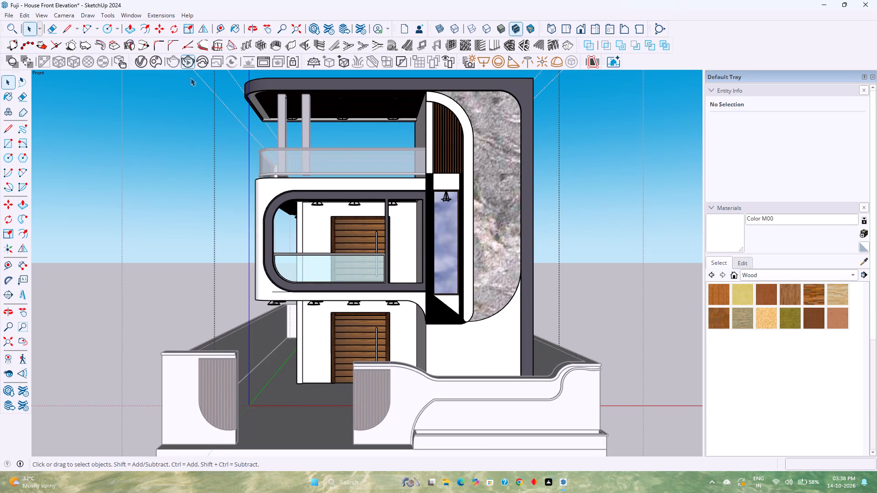
click(187, 63)
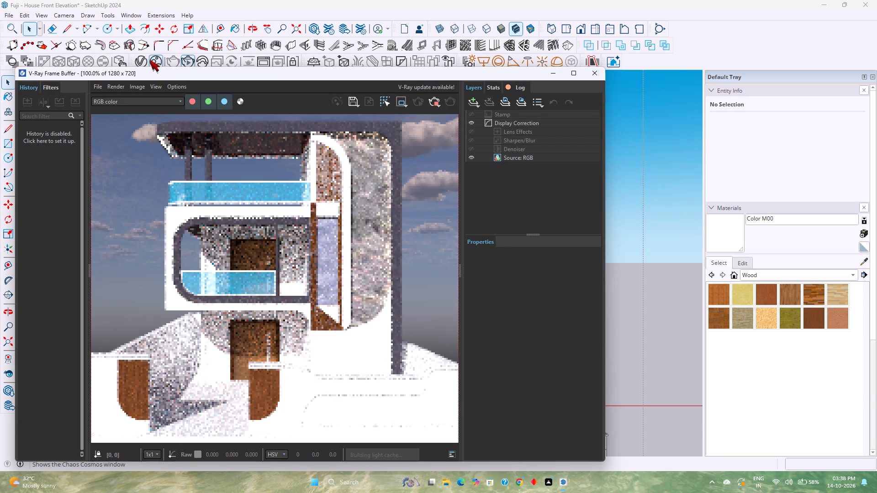
Rename the V-Ray light Spot Light#1 as Out Light in the Asset Editor's lights list.
click(145, 56)
drag(445, 89, 638, 96)
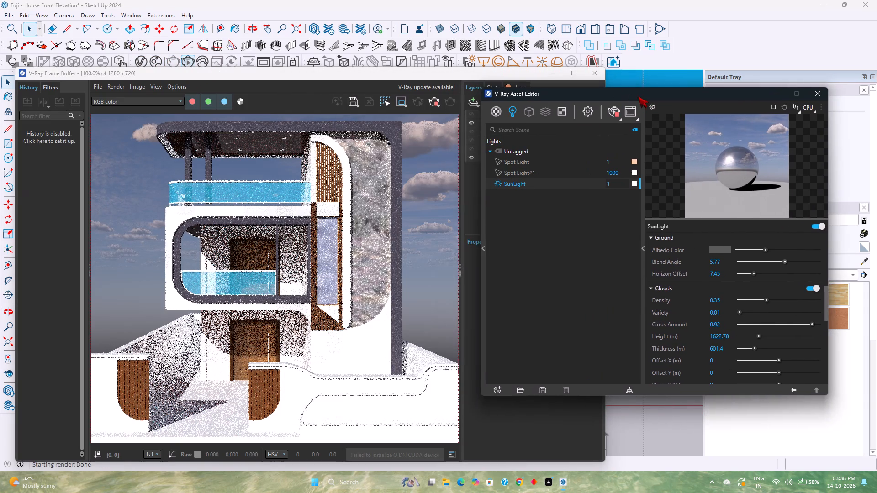
drag(638, 96, 630, 90)
click(536, 168)
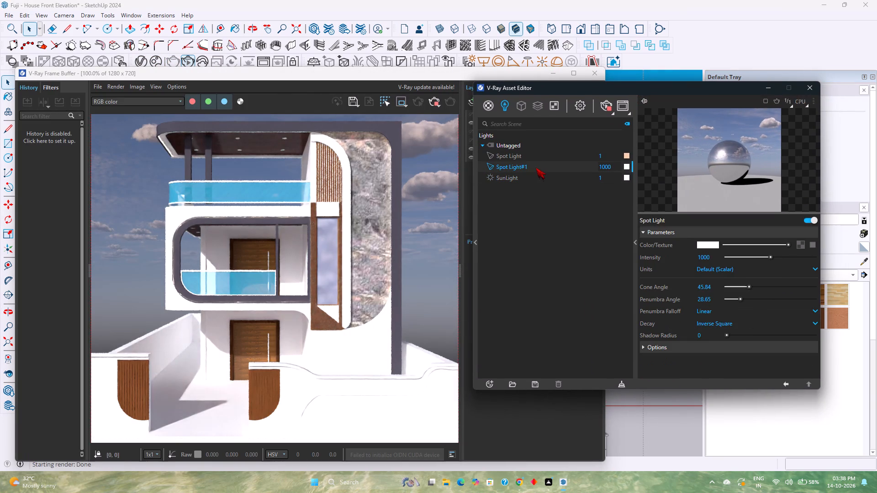
right_click(536, 168)
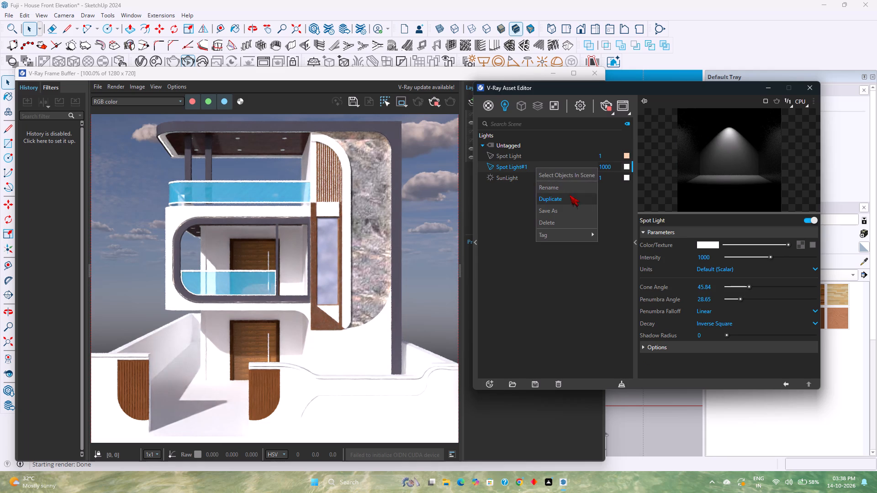
click(566, 187)
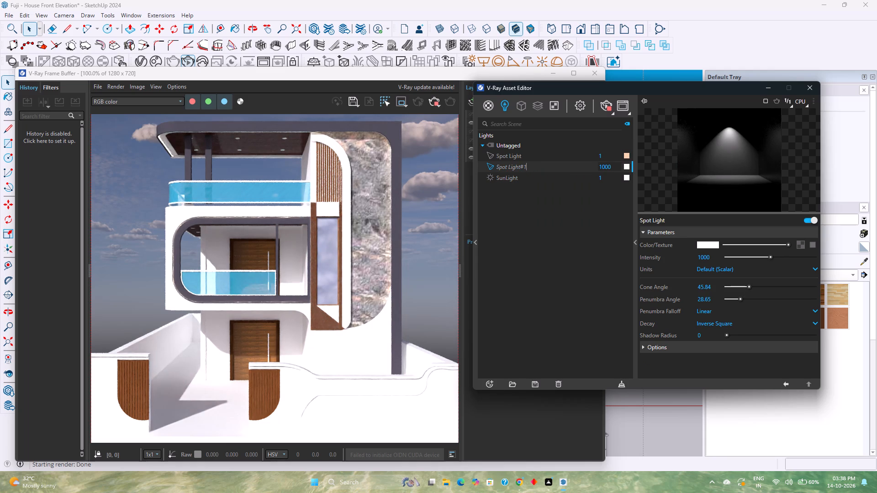
key(BackSpace)
key(BackSpace)
key(BackSpace)
key(BackSpace)
key(BackSpace)
key(BackSpace)
key(BackSpace)
key(BackSpace)
key(BackSpace)
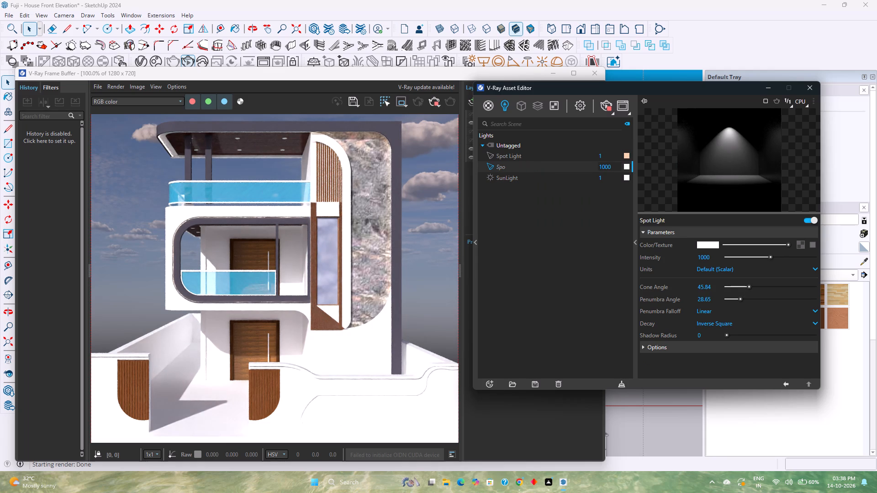
key(BackSpace)
key(BackSpace)
key(BackSpace)
text(Out Light)
key(Return)
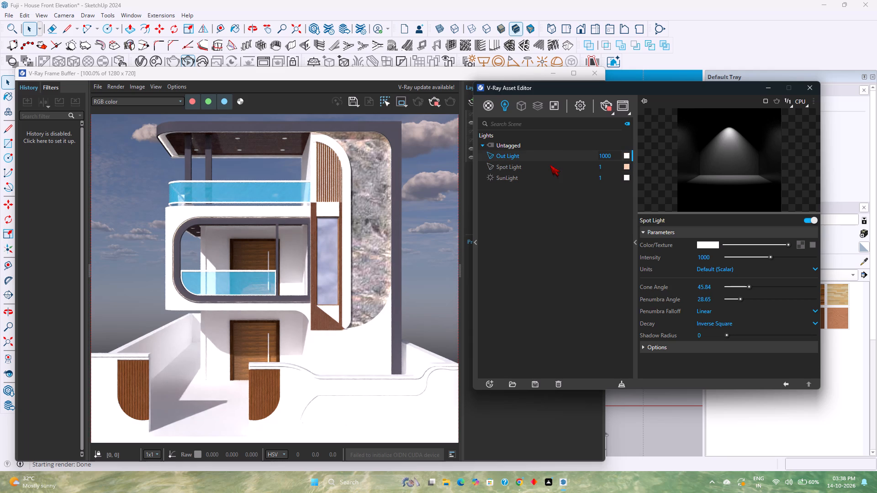
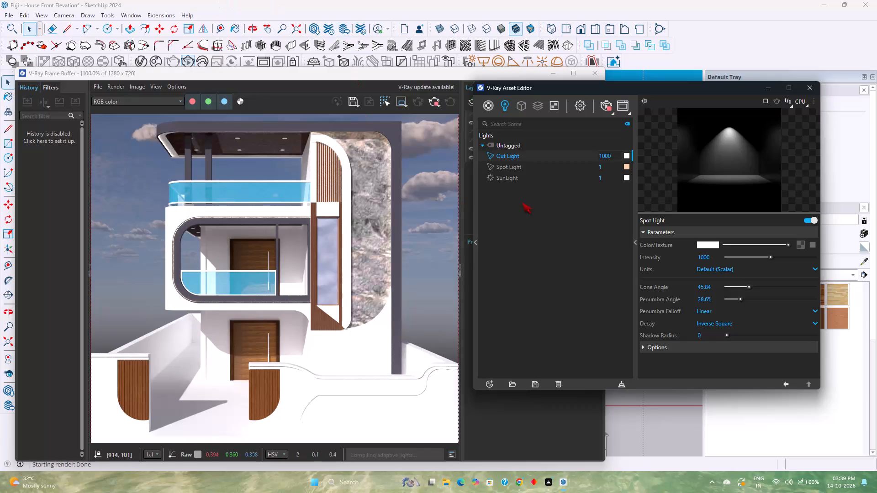
Try Radiance units for Out Light and settle on Radiant power (W).
click(731, 273)
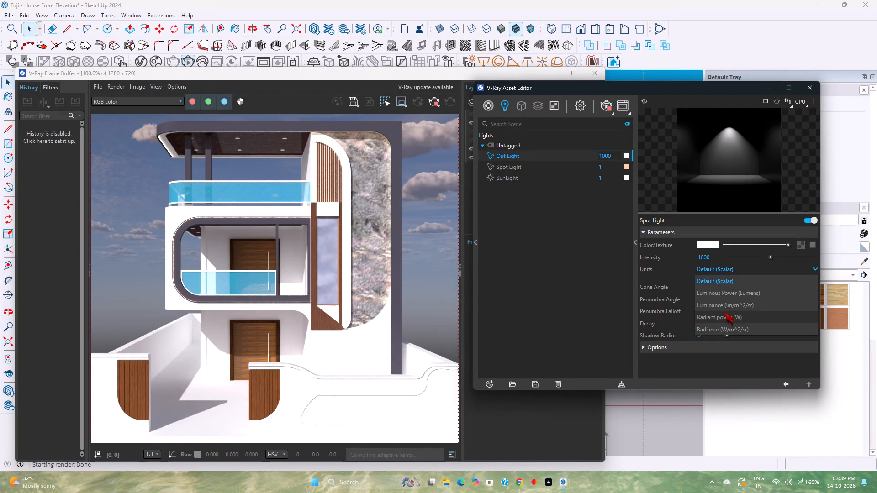
click(724, 312)
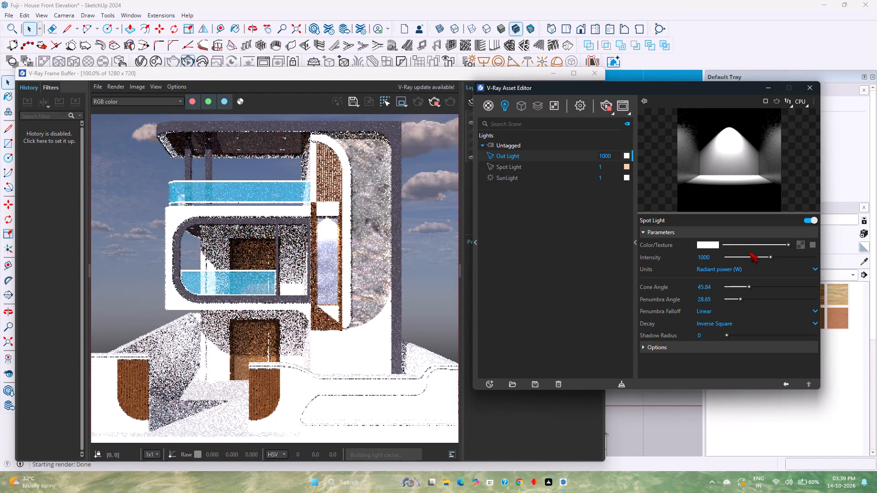
click(730, 268)
click(727, 326)
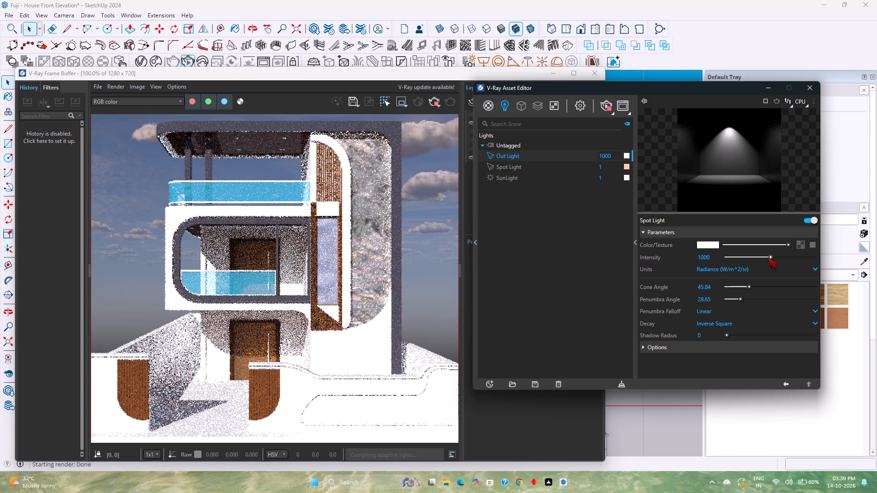
click(760, 269)
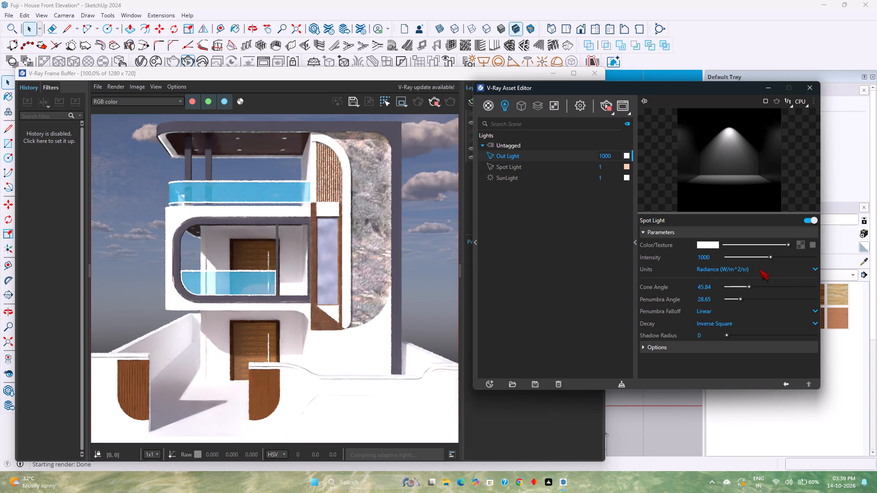
click(706, 318)
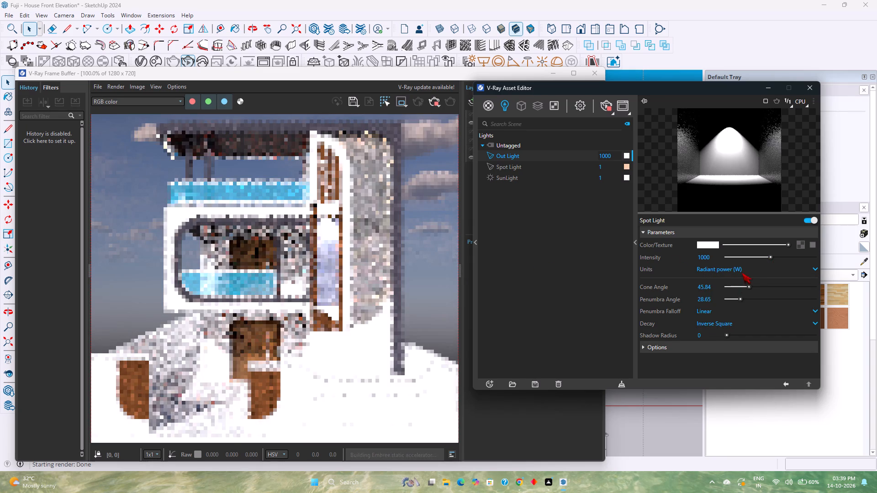
Give Out Light a warm peach colour of about R 0.987, G 0.781, B 0.628.
click(706, 242)
click(421, 177)
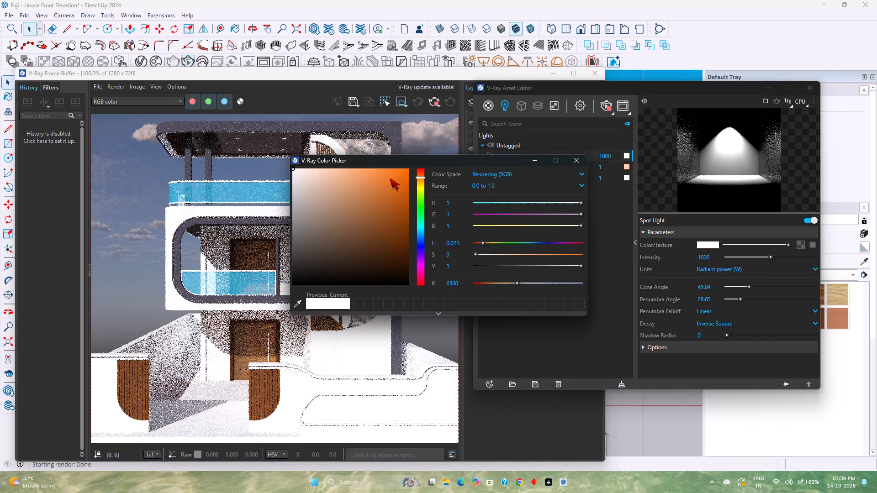
click(345, 171)
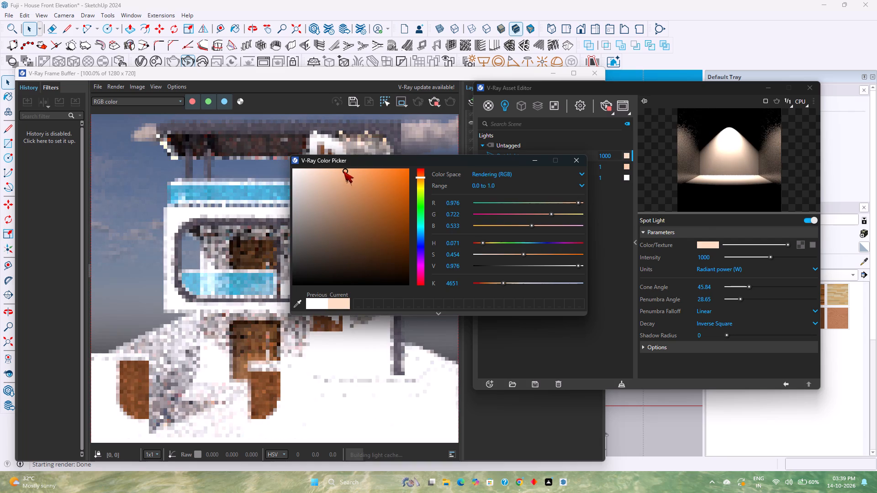
click(335, 170)
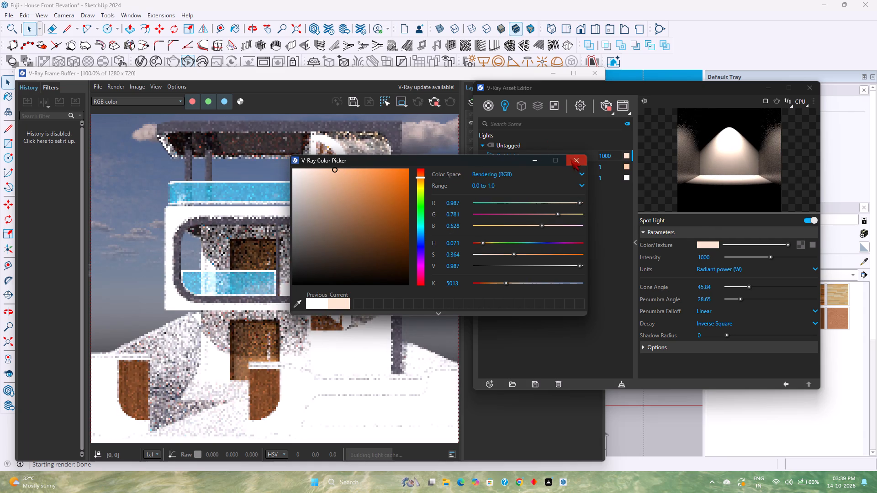
click(575, 160)
Set Out Light's penumbra falloff to Smooth Cubic and its decay to Inverse Cube.
click(711, 312)
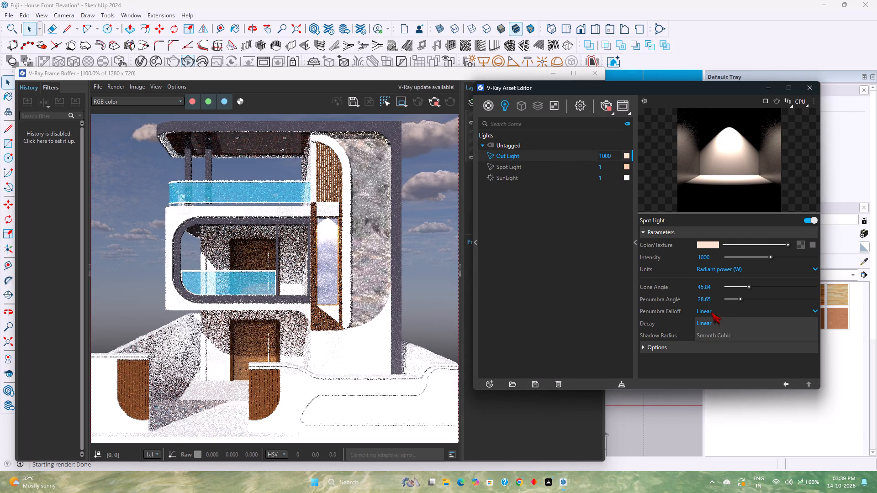
click(715, 330)
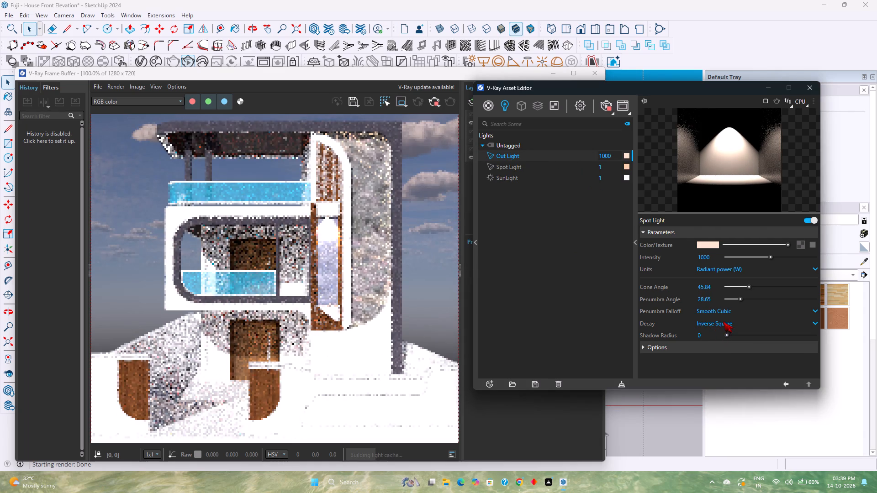
click(723, 321)
click(715, 368)
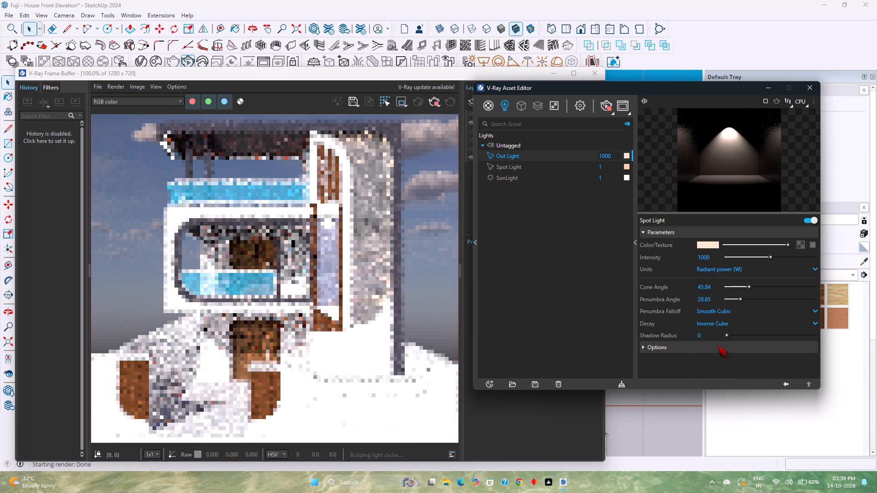
Adjust Out Light's beam to a cone angle of about 4.71 and a penumbra angle of about 55.43.
scroll(734, 306, down, 2)
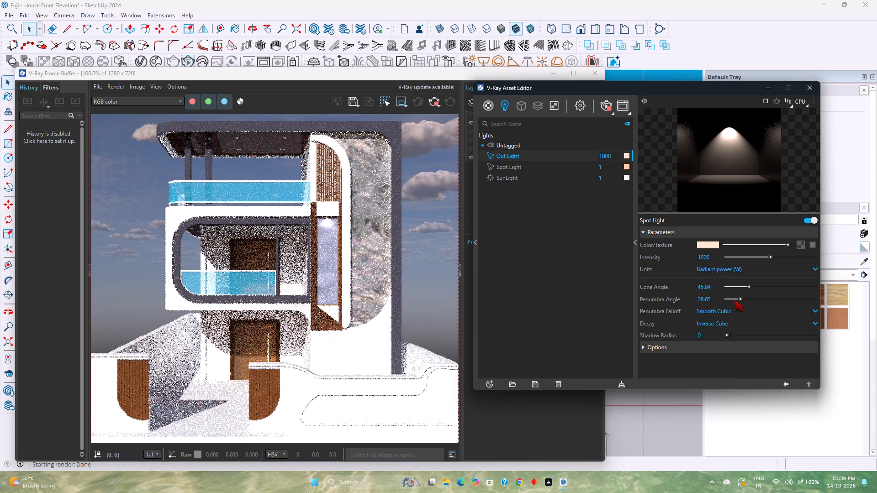
scroll(734, 271, up, 2)
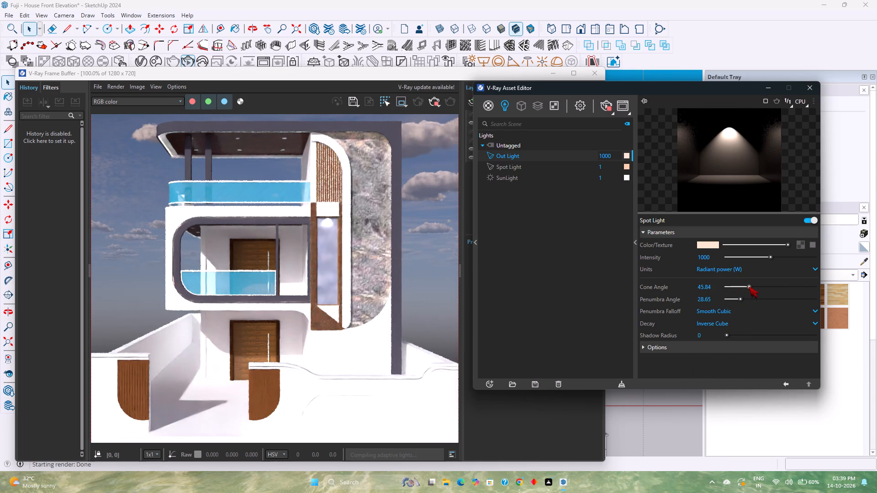
drag(749, 286, 797, 286)
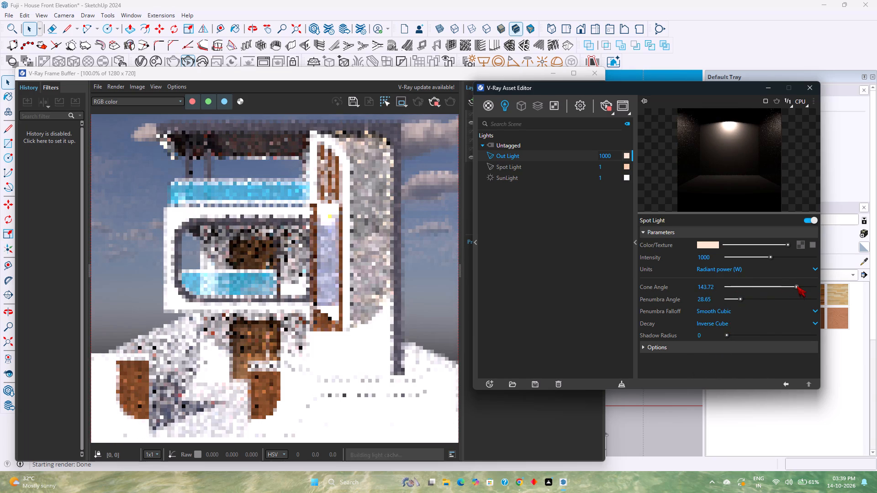
drag(797, 286, 734, 294)
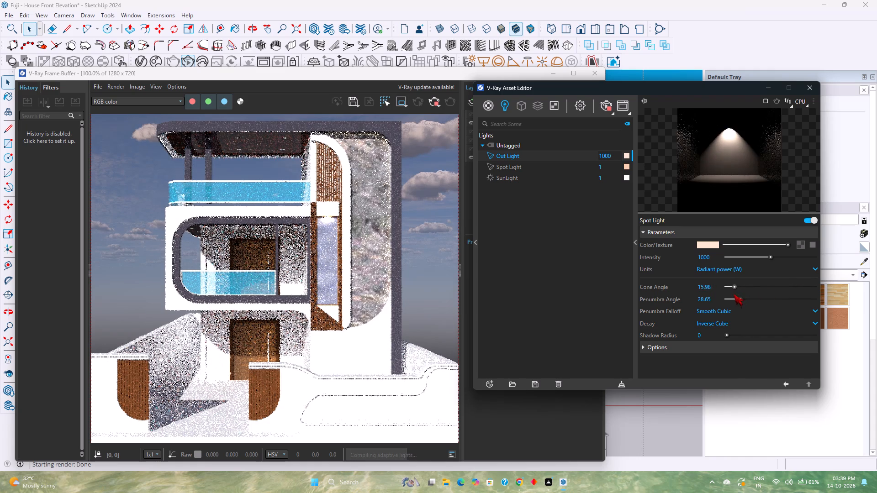
drag(734, 294, 705, 302)
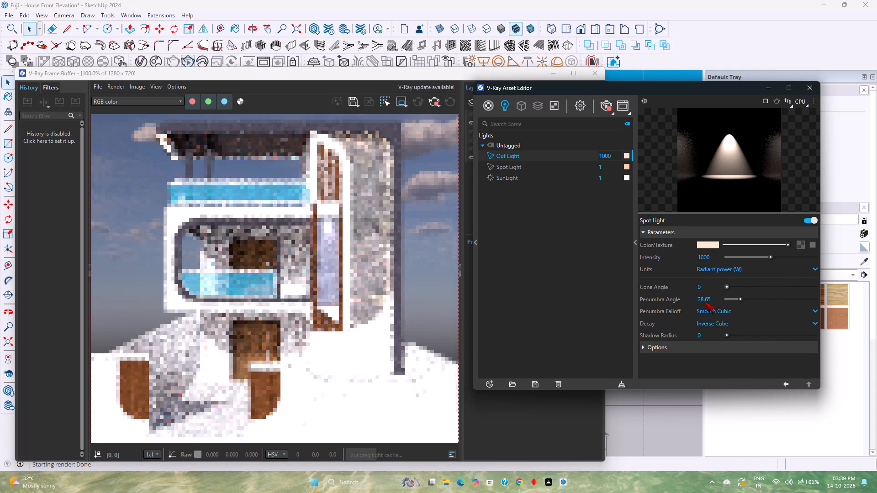
drag(705, 302, 704, 302)
drag(740, 298, 771, 298)
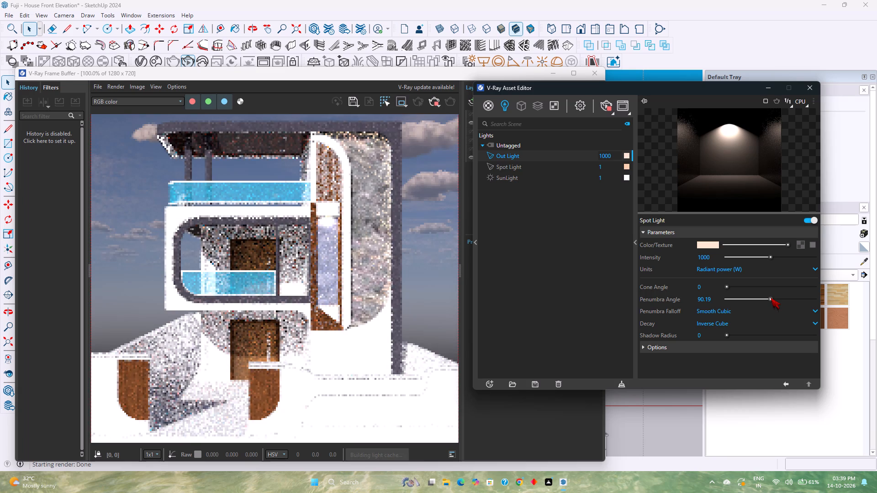
drag(771, 298, 754, 302)
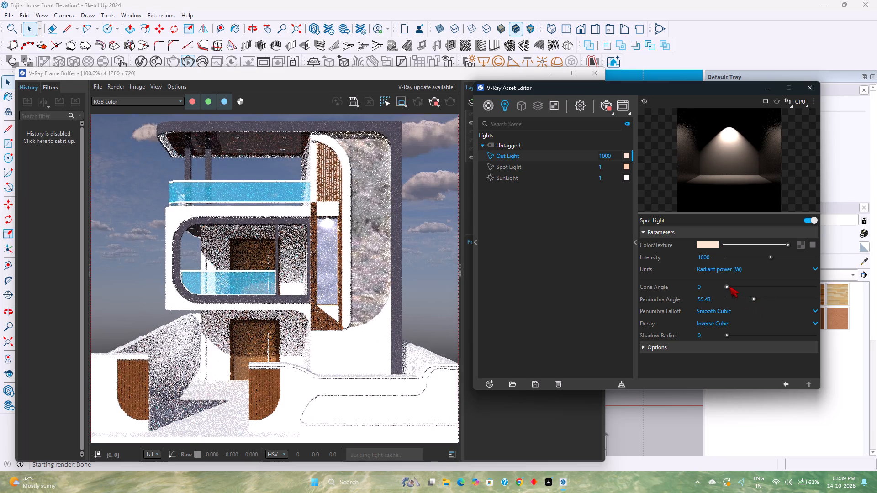
click(729, 286)
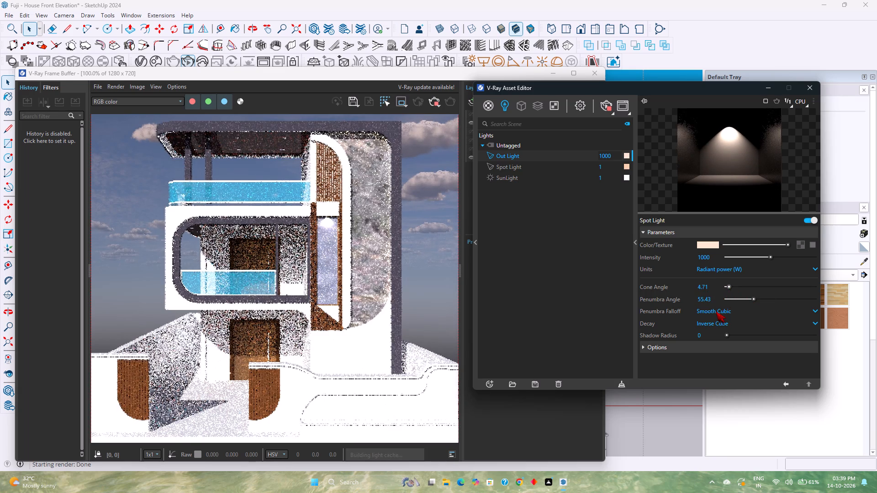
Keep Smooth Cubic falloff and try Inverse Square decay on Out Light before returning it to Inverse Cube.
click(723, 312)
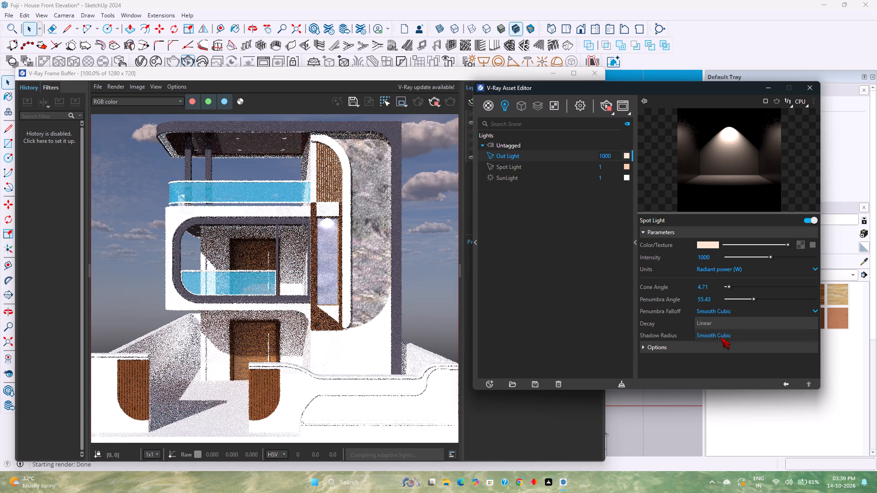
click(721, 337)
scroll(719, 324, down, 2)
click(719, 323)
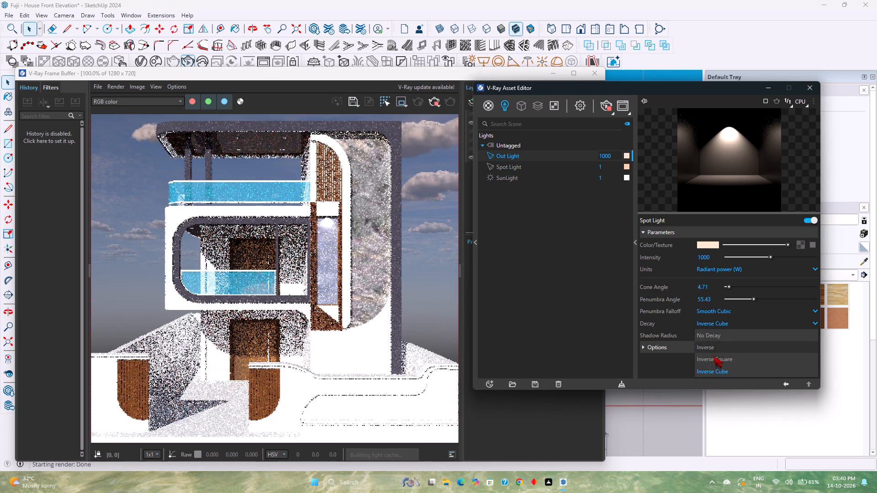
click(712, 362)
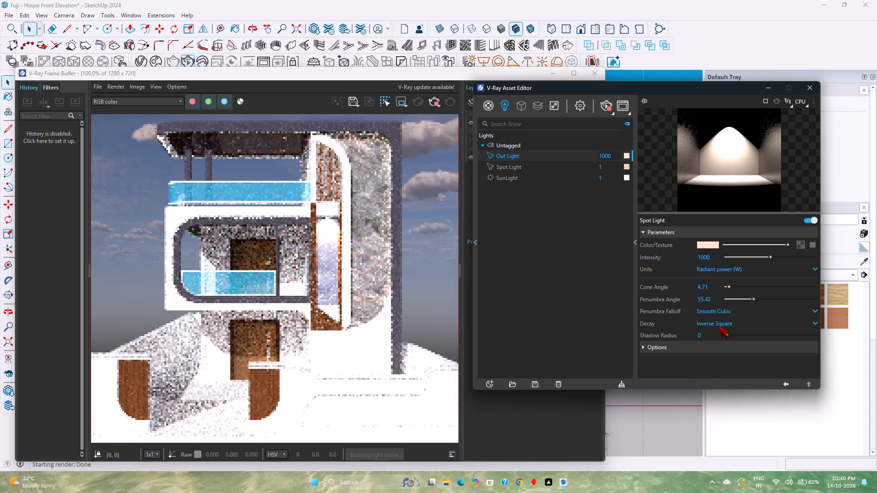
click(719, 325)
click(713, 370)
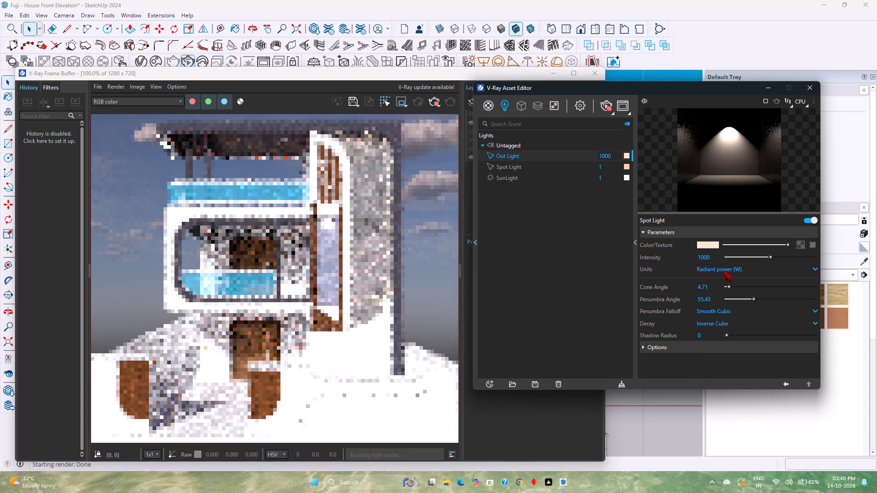
Try an intensity of 500 for Out Light, reduce it to 100, and check the tower window in the render.
double_click(715, 260)
text(500)
key(Return)
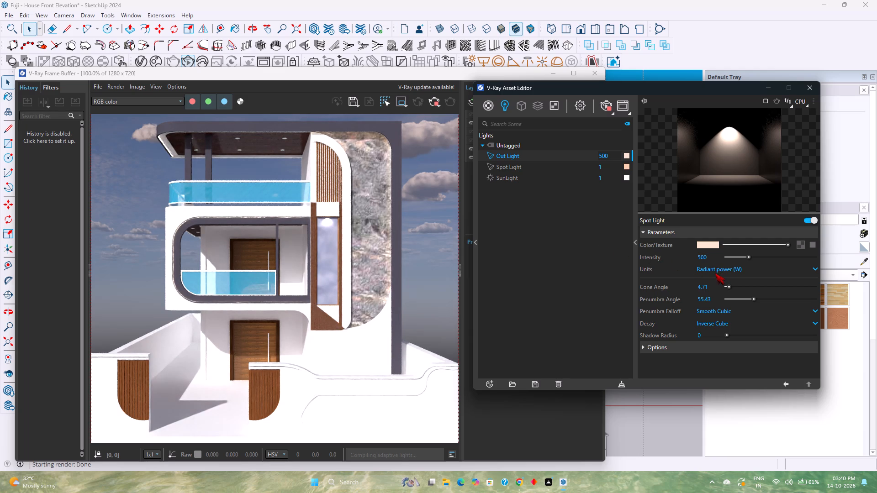
double_click(717, 257)
text(100)
key(Return)
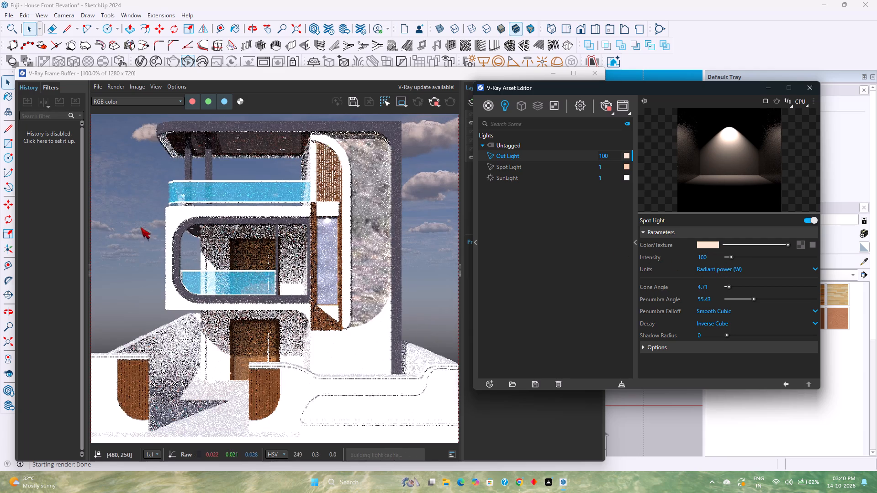
scroll(386, 223, down, 3)
scroll(314, 277, up, 2)
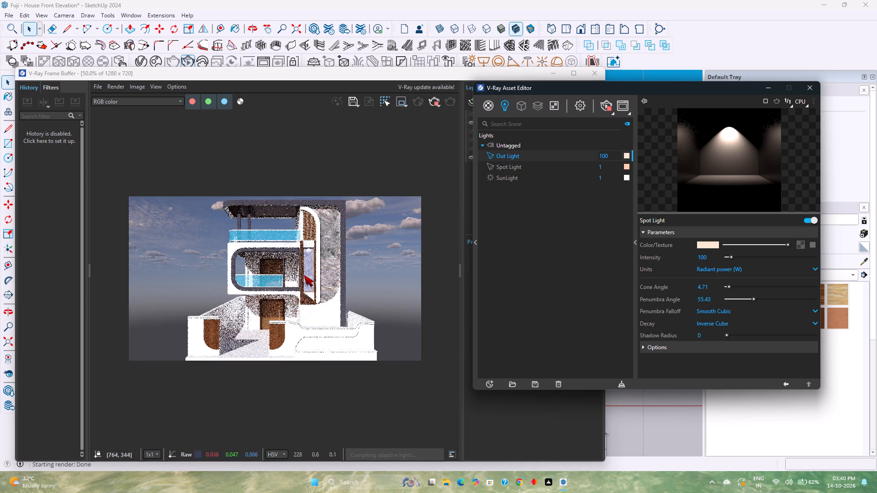
scroll(304, 275, up, 2)
scroll(304, 275, down, 2)
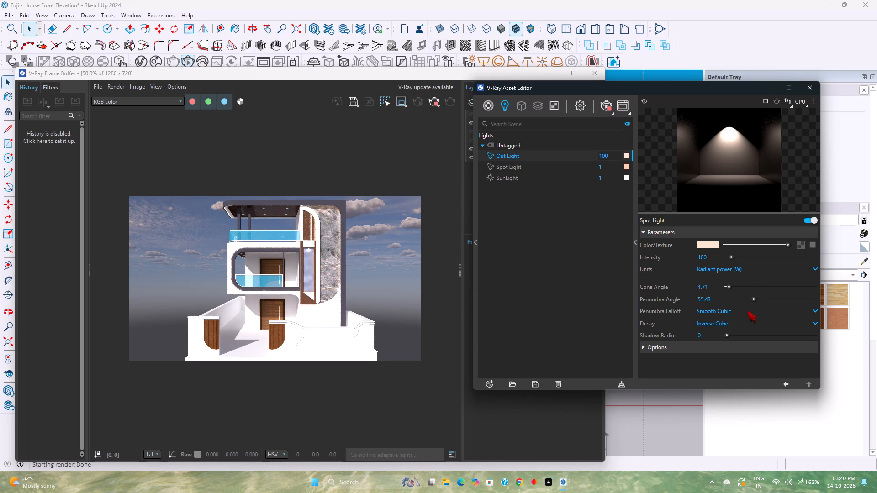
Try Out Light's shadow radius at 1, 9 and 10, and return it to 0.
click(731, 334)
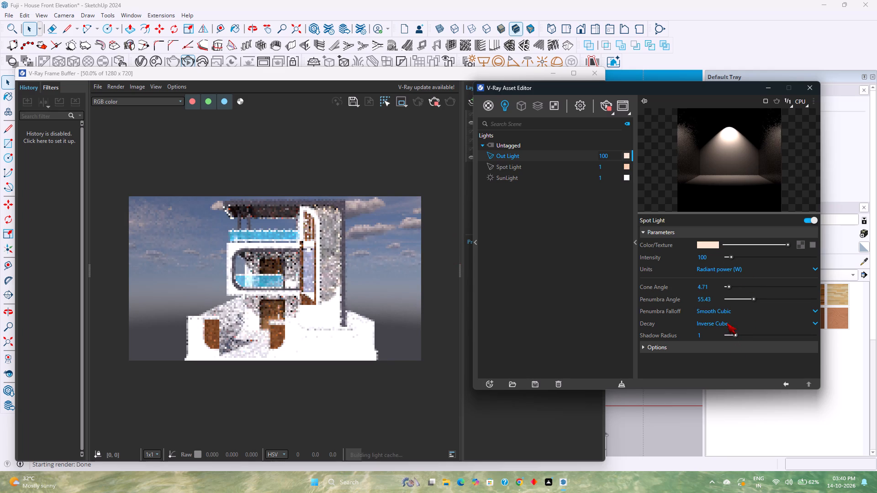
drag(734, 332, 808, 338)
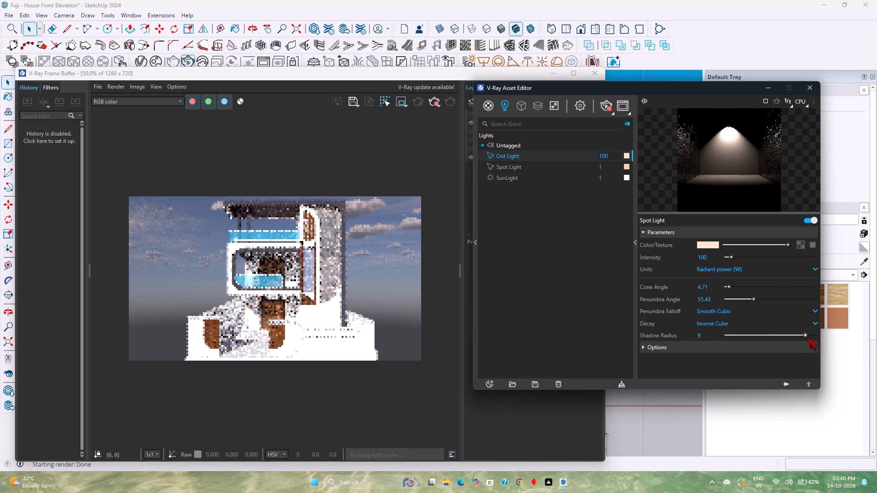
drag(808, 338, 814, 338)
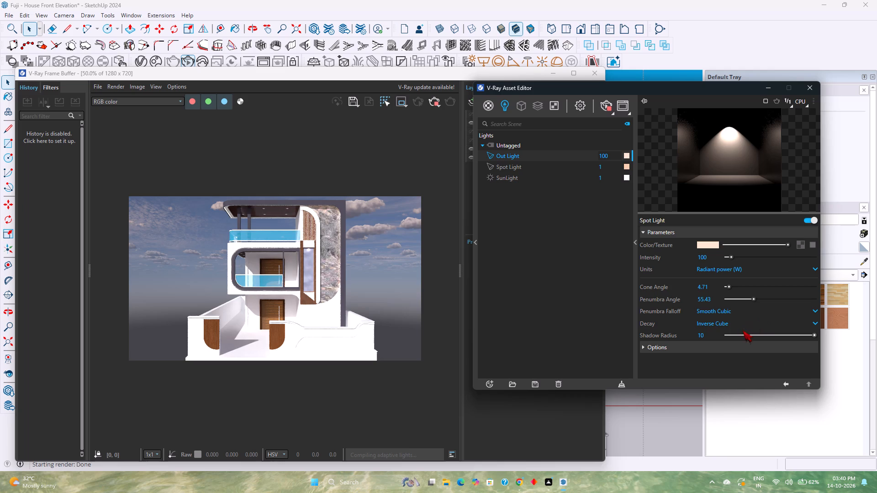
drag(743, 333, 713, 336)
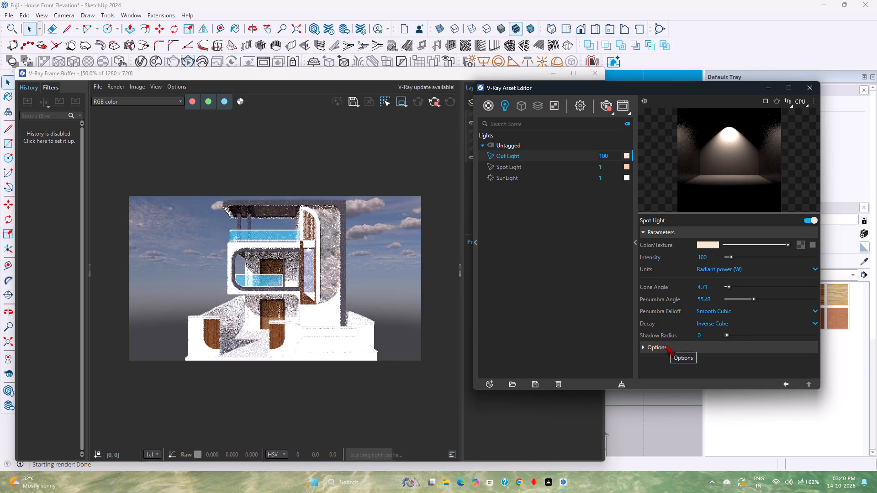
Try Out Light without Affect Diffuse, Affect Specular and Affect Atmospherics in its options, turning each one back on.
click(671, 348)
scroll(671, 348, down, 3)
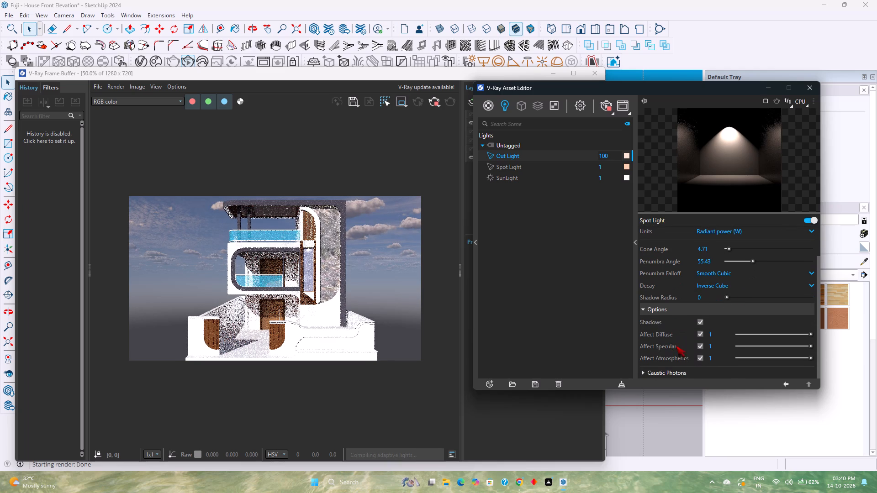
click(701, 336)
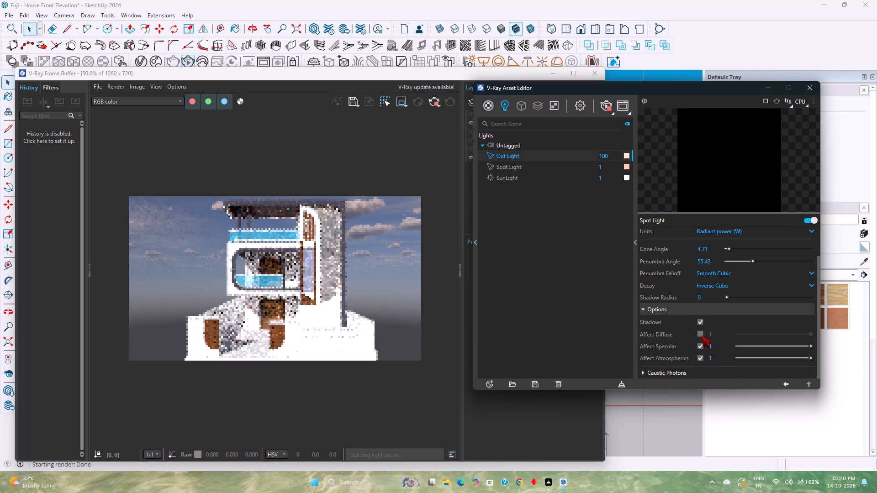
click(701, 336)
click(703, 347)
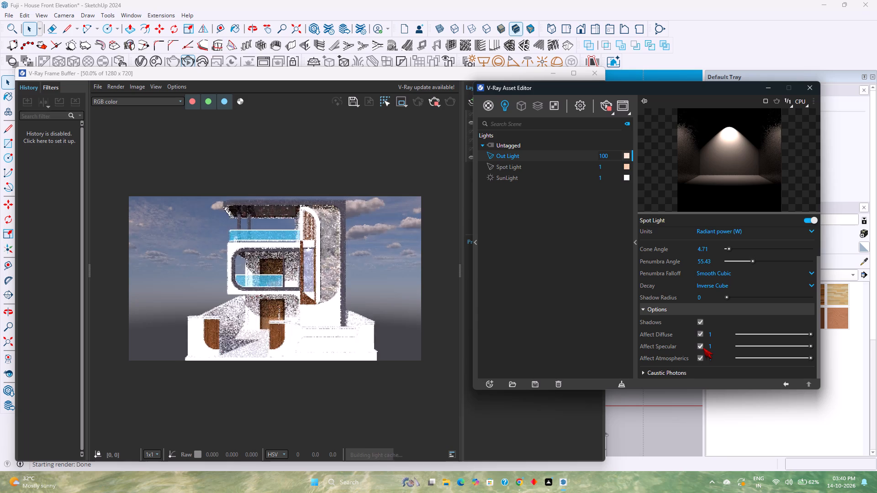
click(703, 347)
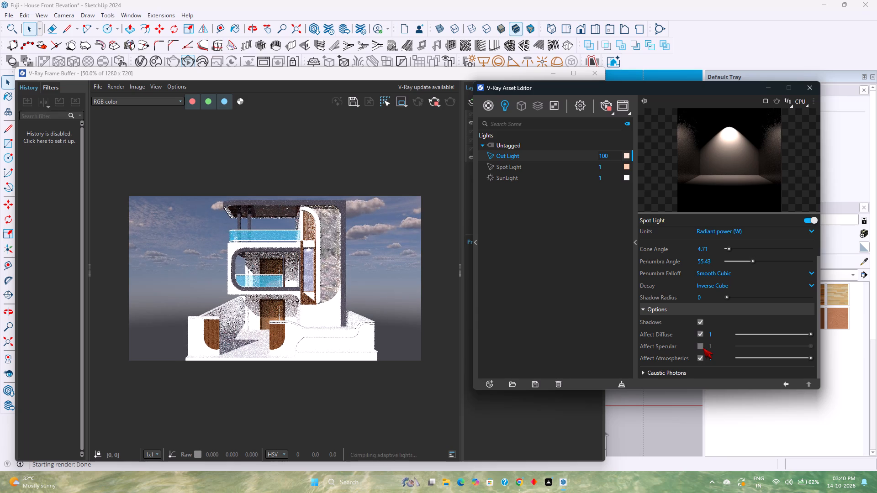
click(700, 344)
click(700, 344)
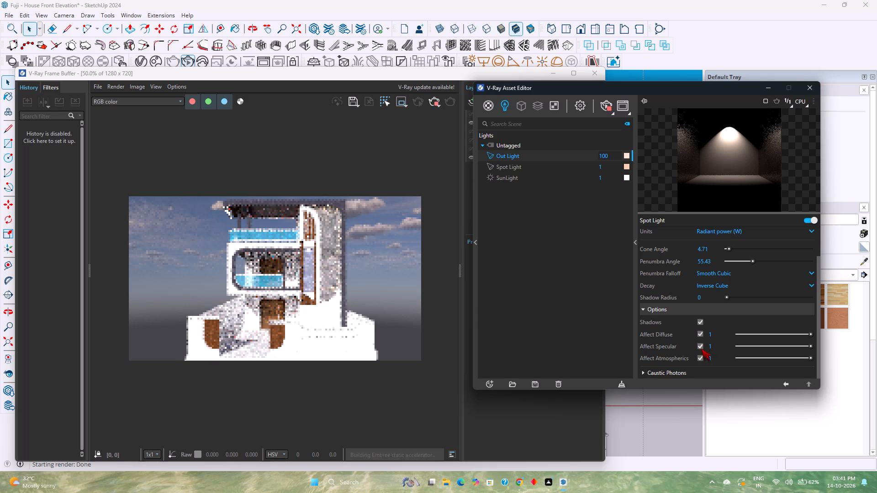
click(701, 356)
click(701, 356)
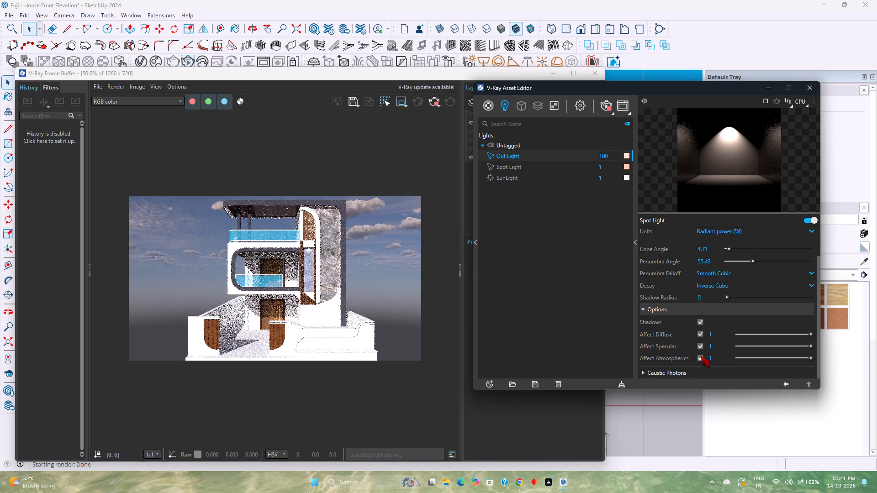
Try Luminance (lm/m^2/sr) as Out Light's intensity units and settle on Luminous Power (Lumens).
scroll(708, 330, up, 2)
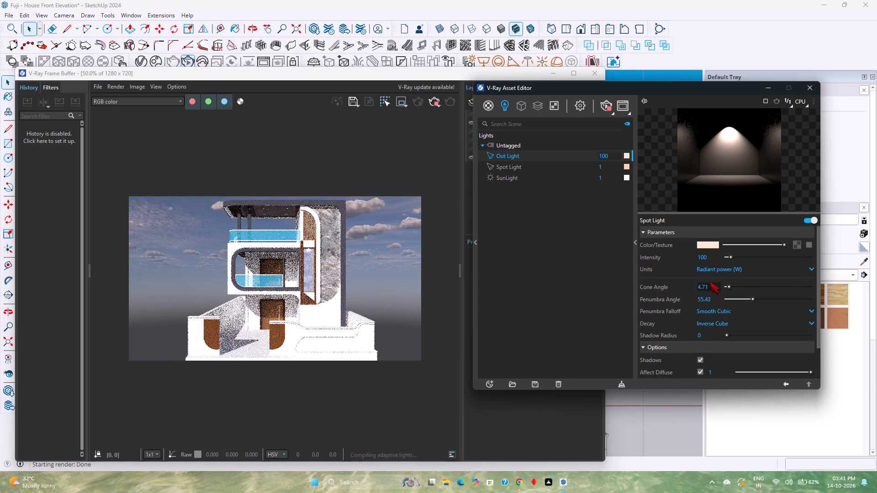
click(729, 268)
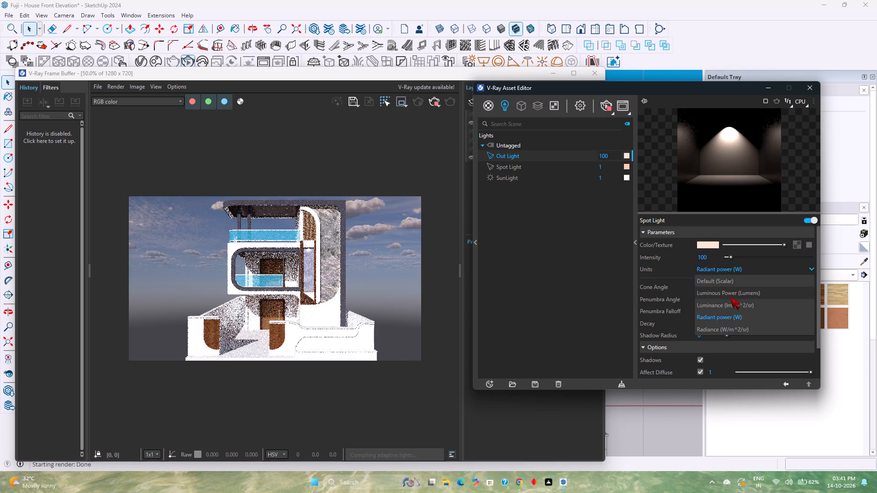
click(732, 304)
click(727, 270)
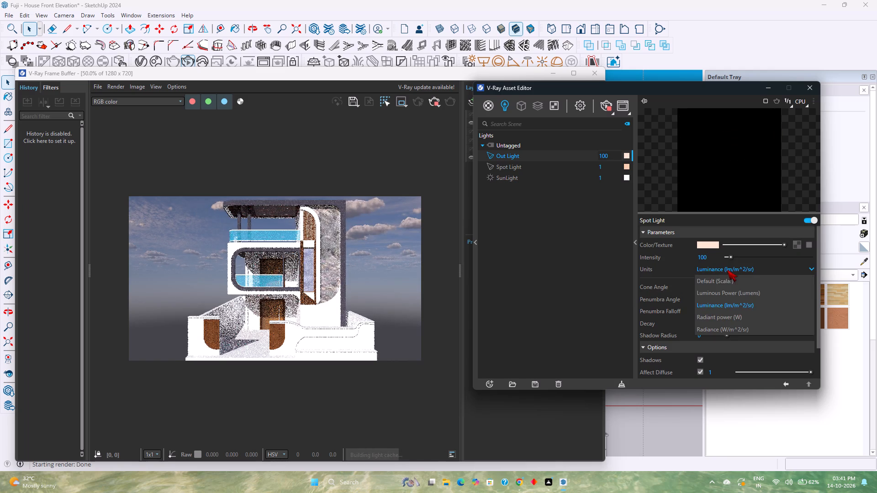
click(724, 293)
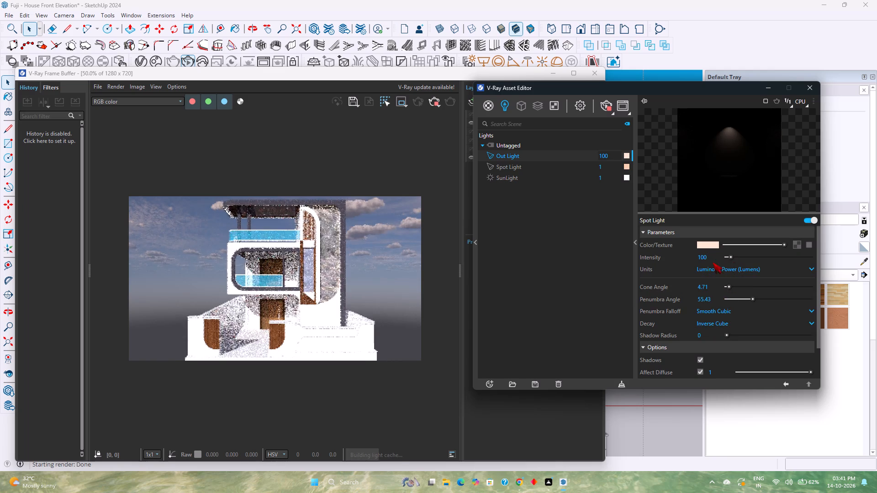
Raise Out Light's intensity to 2000 and check the tower window close up in the render.
scroll(320, 262, up, 3)
scroll(314, 249, down, 1)
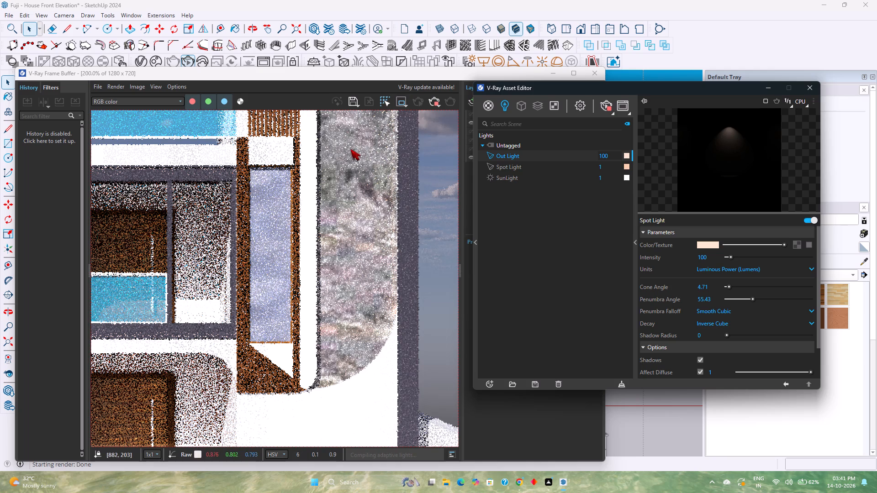
drag(733, 256, 796, 253)
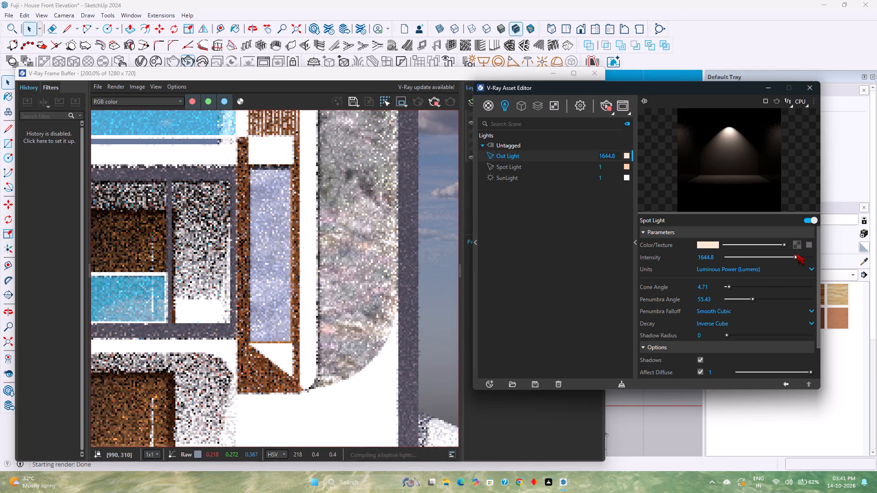
drag(796, 253, 817, 248)
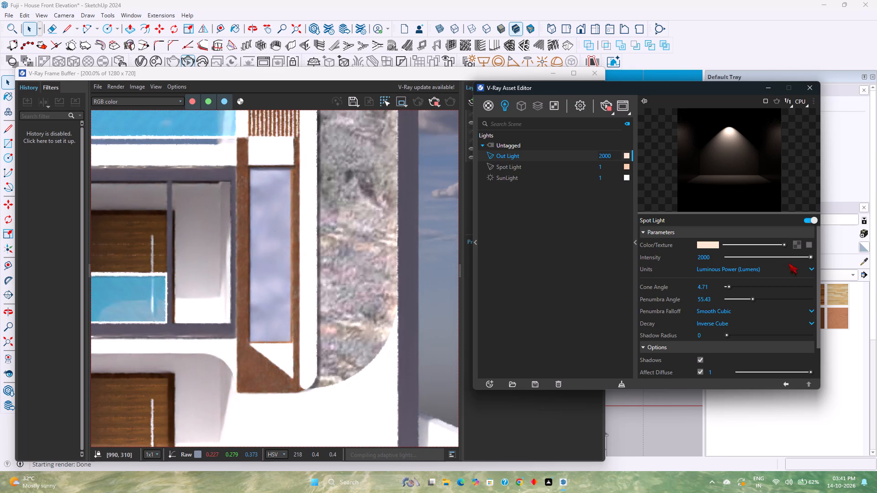
Try Inverse decay on Out Light, keep Smooth Cubic falloff, set the decay to Inverse Square and check the tower window in the render.
click(727, 321)
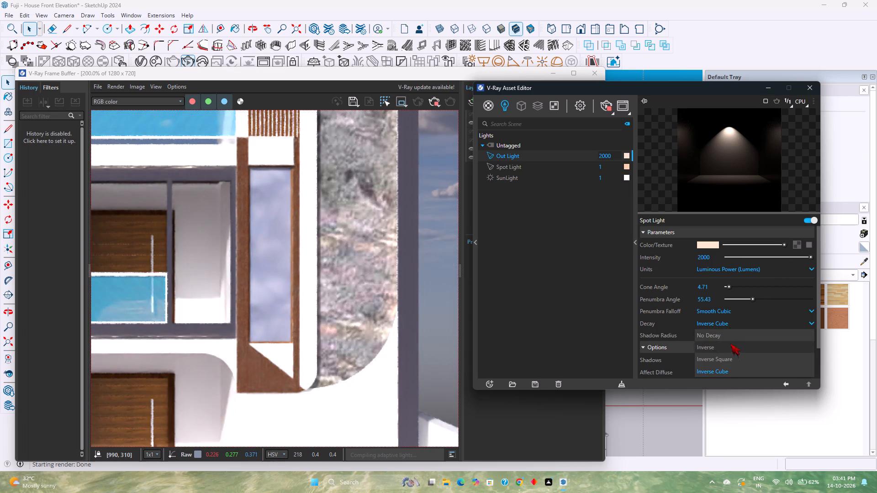
click(724, 347)
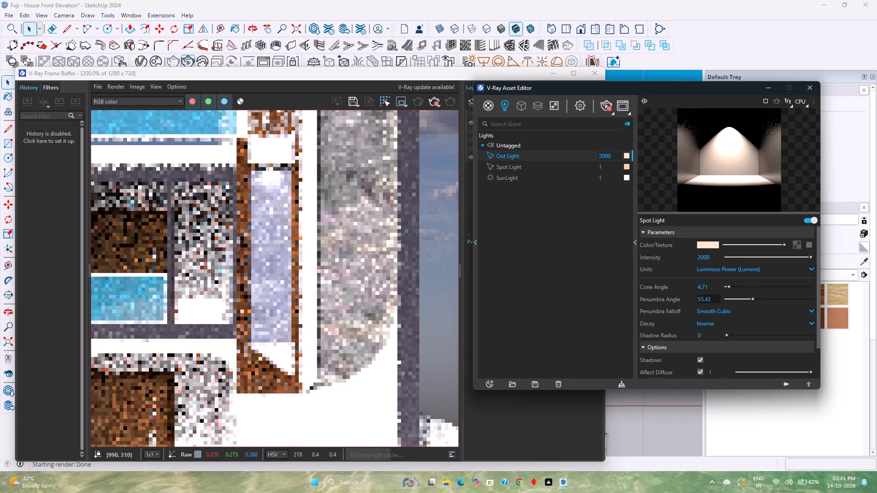
scroll(711, 297, down, 1)
click(708, 274)
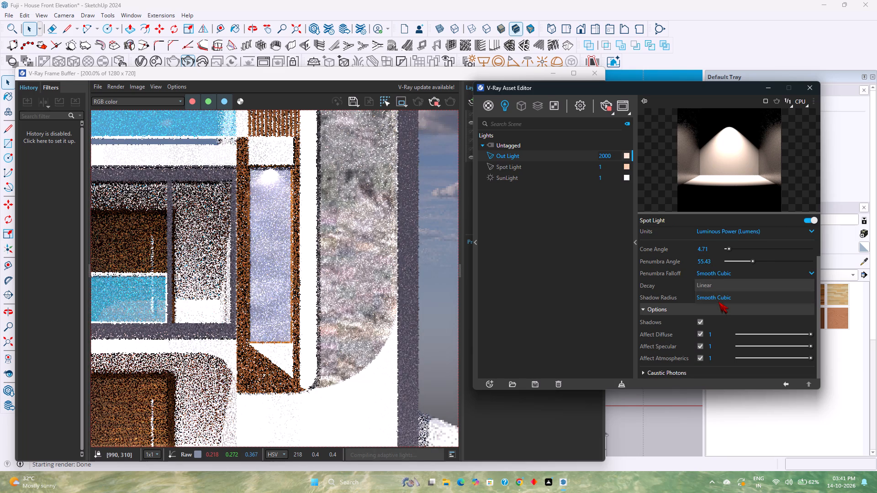
click(719, 302)
click(715, 285)
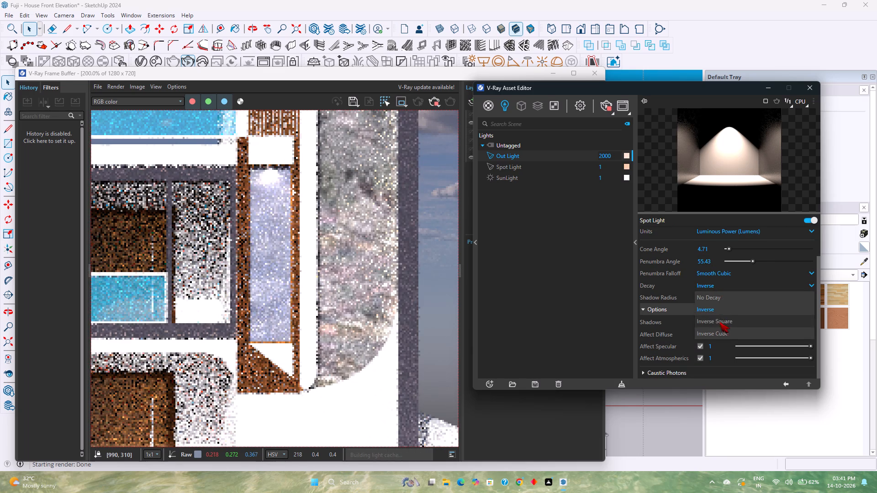
click(719, 322)
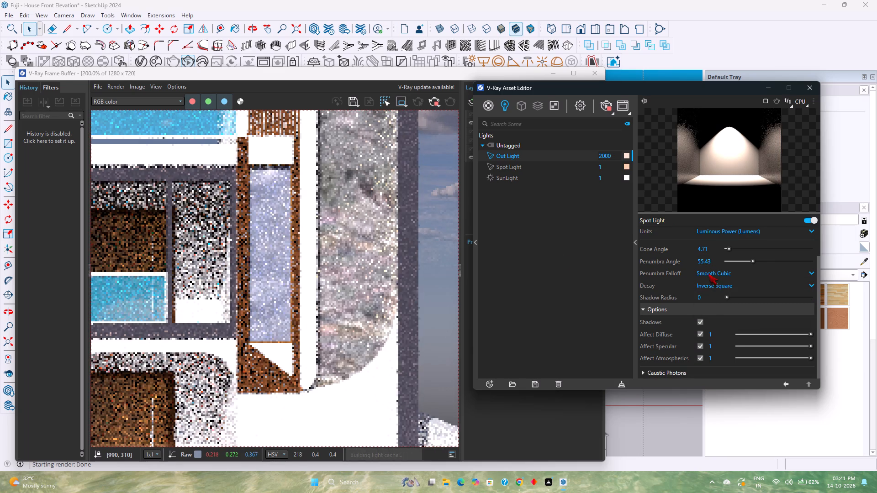
scroll(384, 235, down, 2)
scroll(310, 266, up, 1)
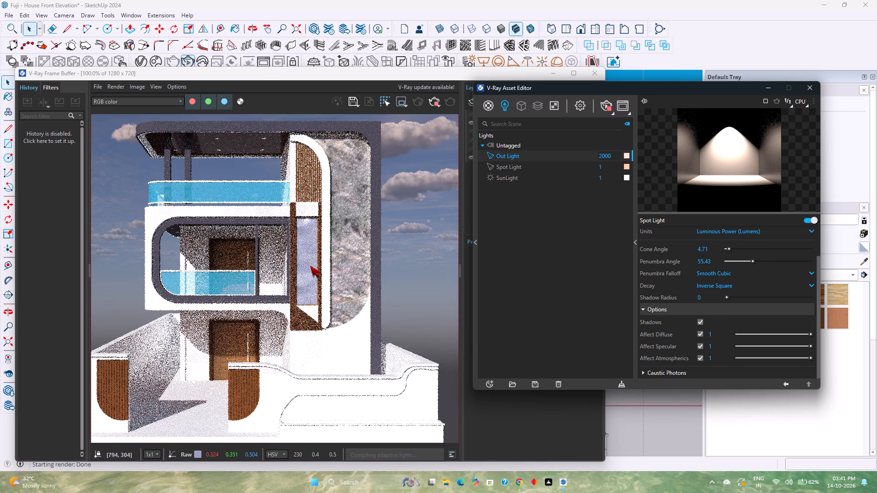
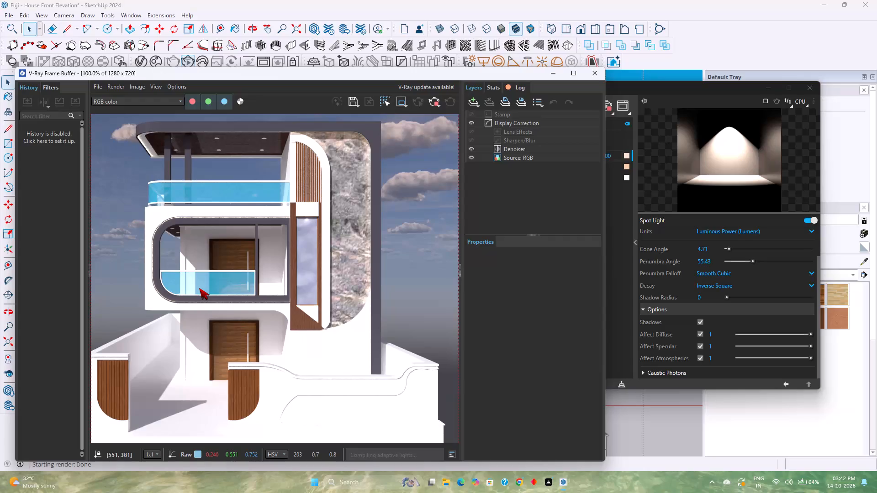
Examine the rendered facade and the cloudy sky on both sides of the house.
middle_drag(199, 288, 242, 282)
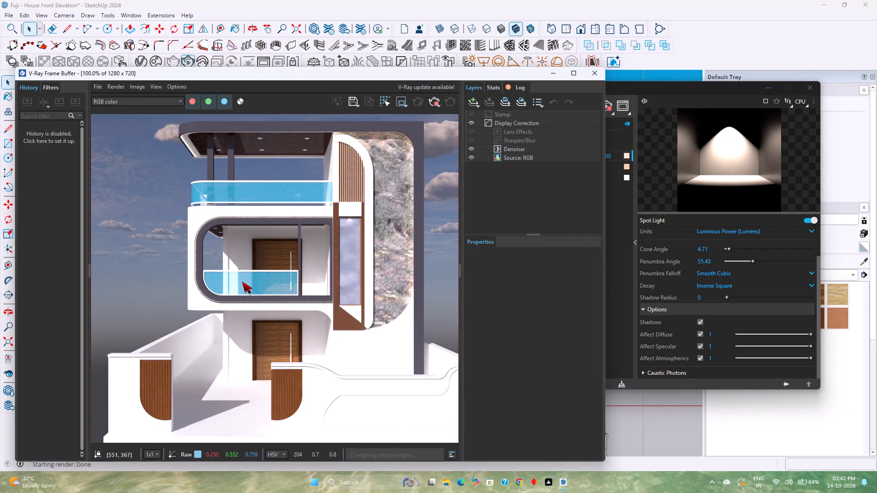
scroll(242, 282, down, 1)
scroll(318, 258, up, 1)
scroll(318, 258, down, 1)
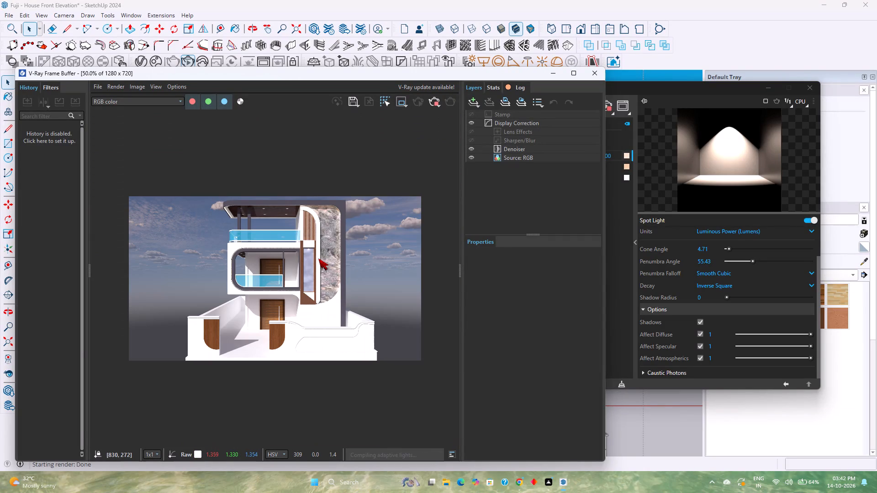
scroll(190, 233, up, 1)
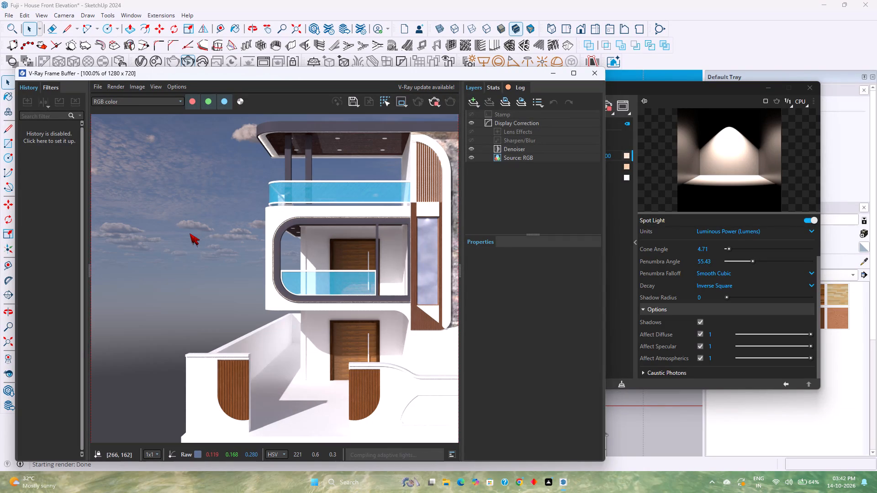
scroll(190, 233, down, 1)
scroll(372, 228, up, 1)
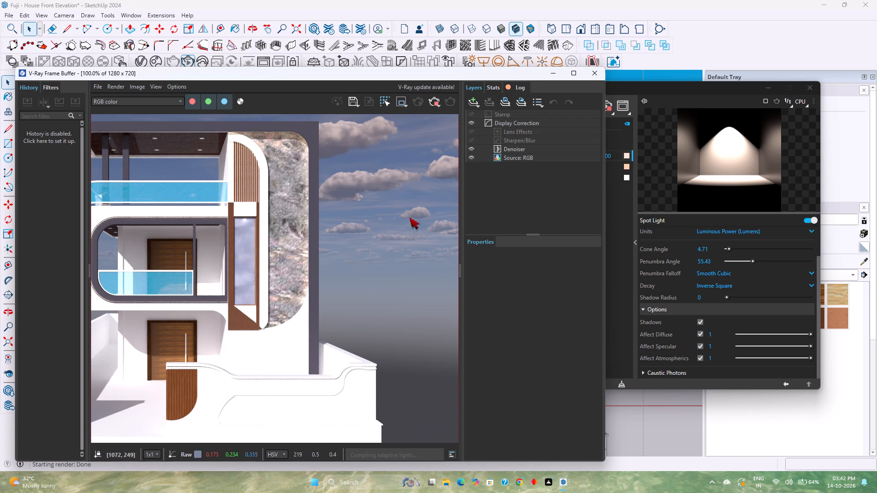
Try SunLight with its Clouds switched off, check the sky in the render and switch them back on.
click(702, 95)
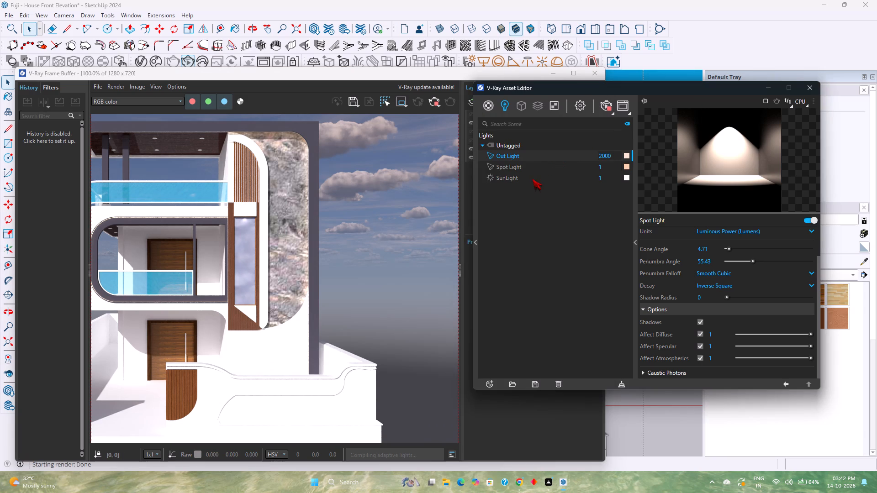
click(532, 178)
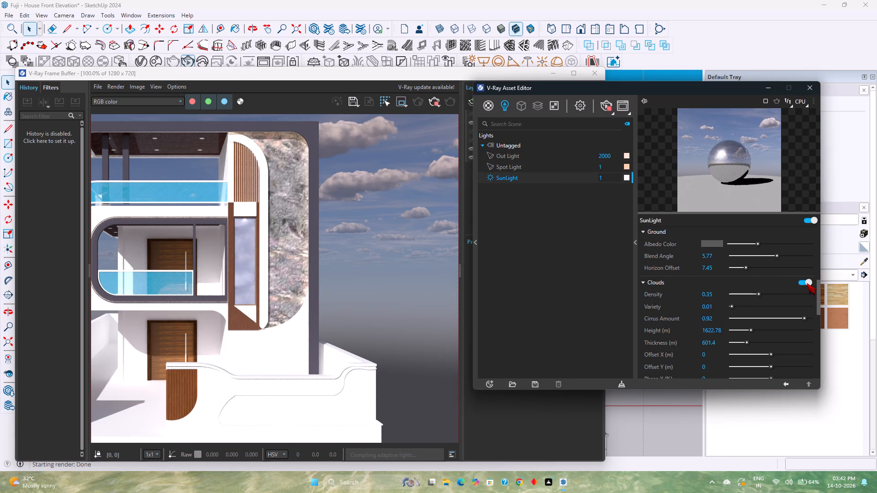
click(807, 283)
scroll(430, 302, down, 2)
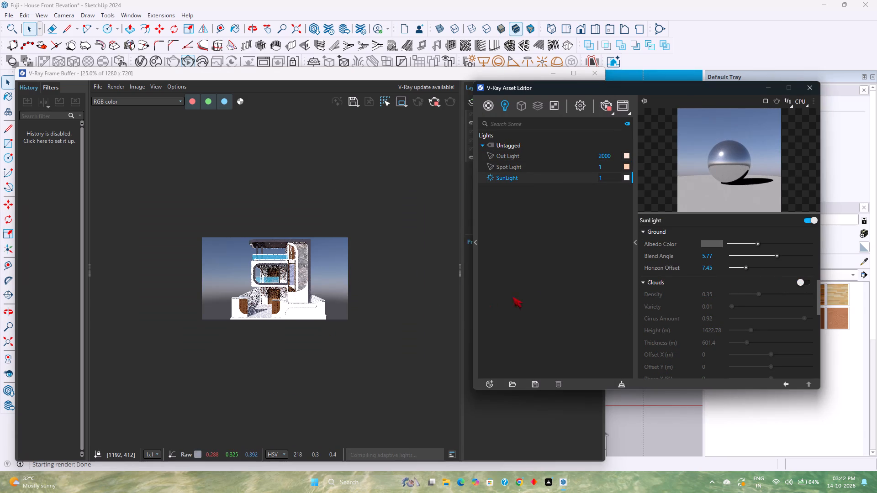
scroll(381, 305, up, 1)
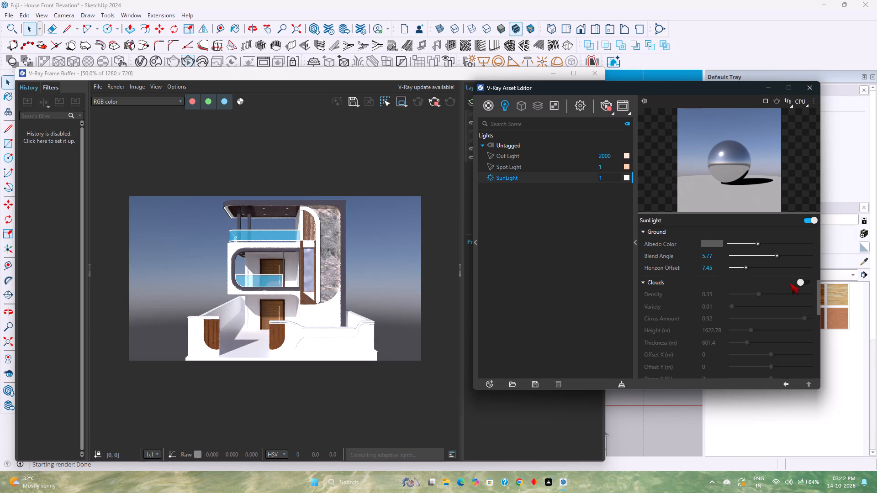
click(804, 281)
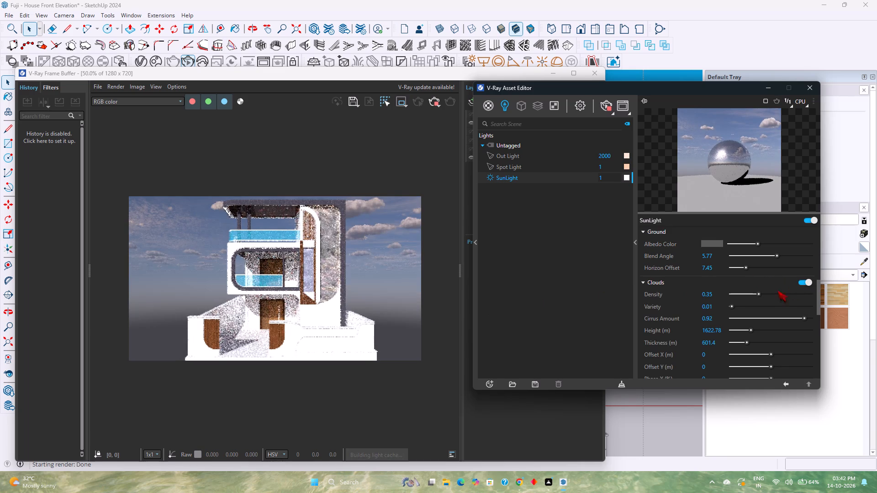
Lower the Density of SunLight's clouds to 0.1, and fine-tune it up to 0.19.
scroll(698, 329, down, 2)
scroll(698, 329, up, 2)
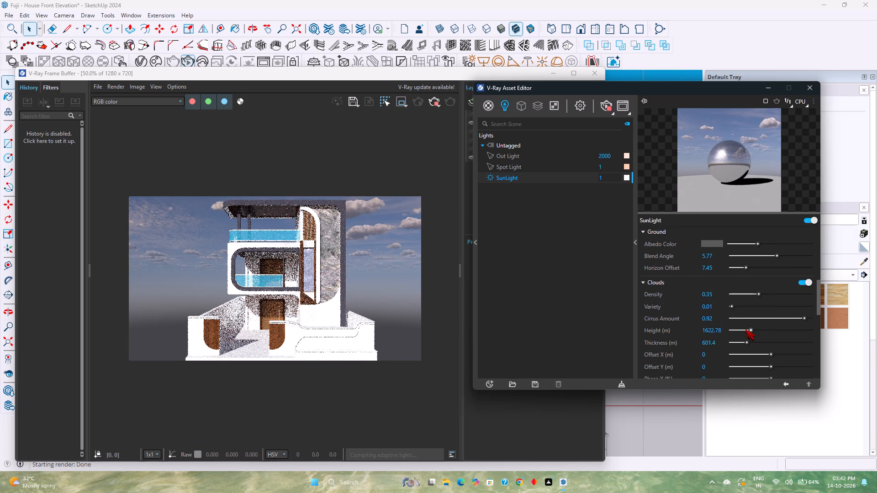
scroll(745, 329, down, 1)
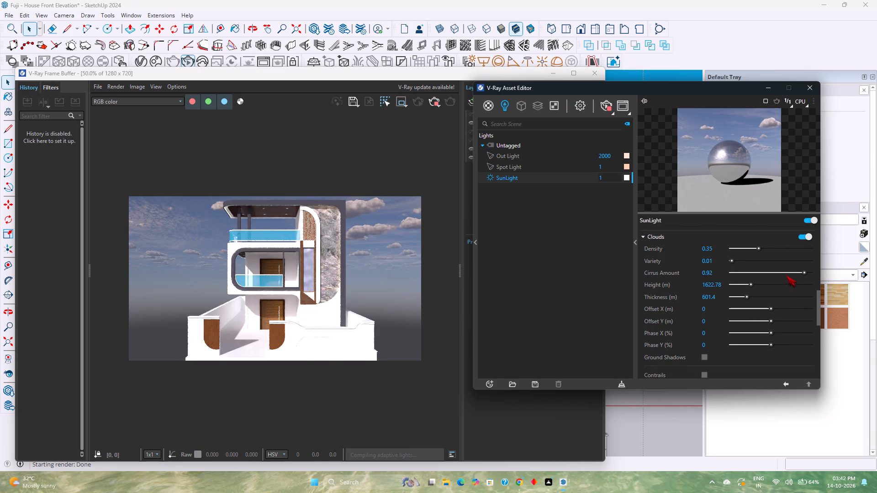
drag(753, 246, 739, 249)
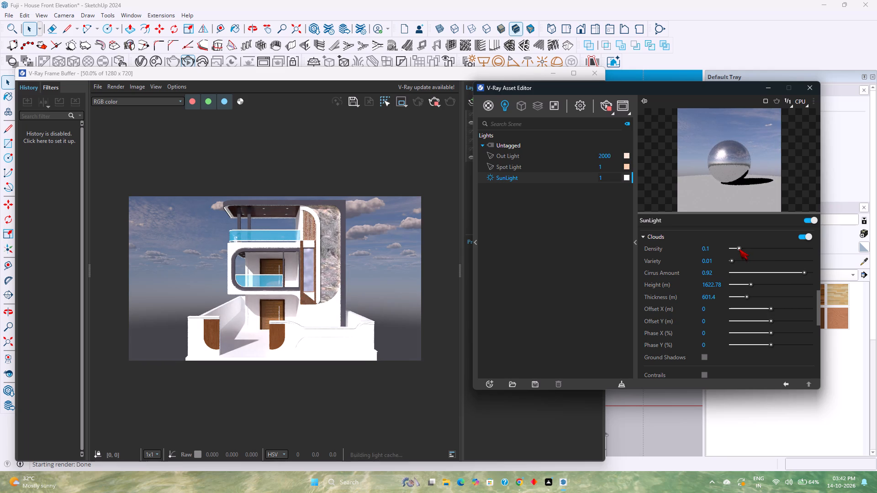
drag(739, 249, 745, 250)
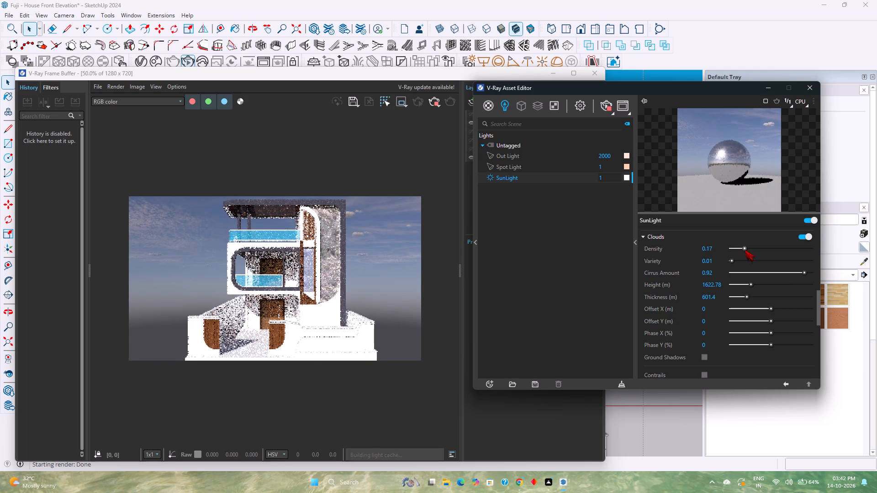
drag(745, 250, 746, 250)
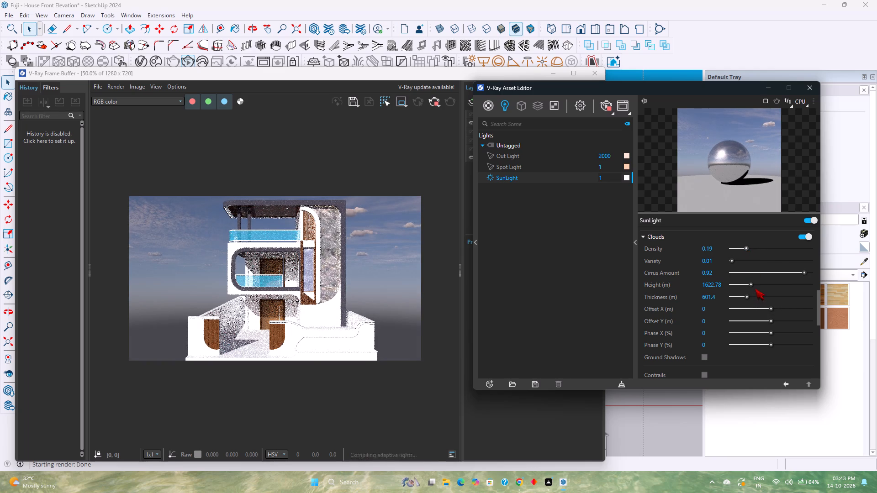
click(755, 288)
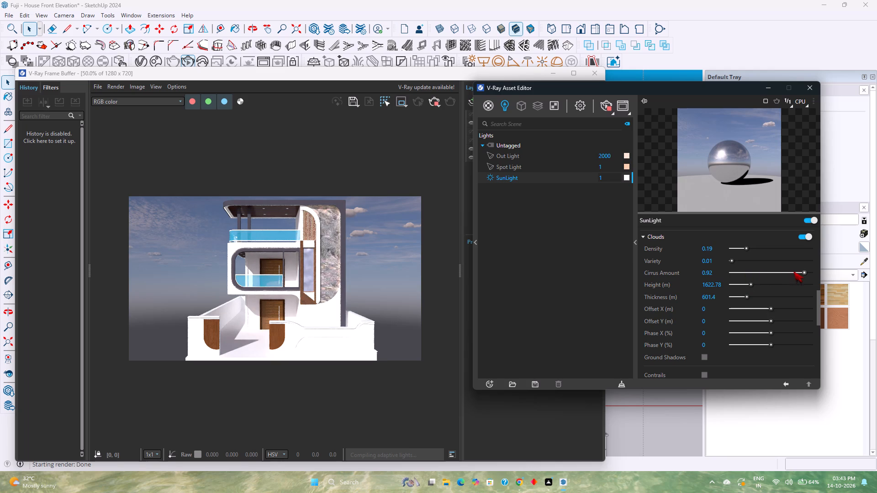
Raise the Cirrus Amount of SunLight's clouds to 1, also trying 50 and 2.
drag(803, 270, 822, 269)
double_click(720, 275)
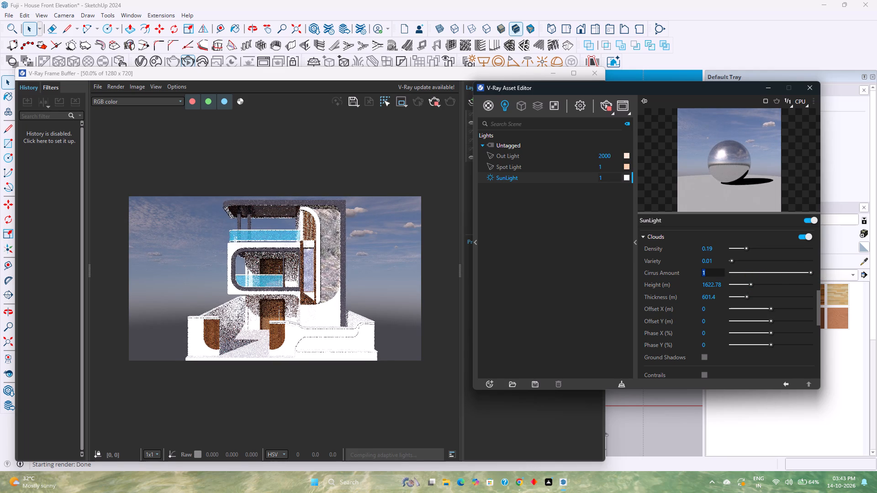
text(50)
key(Return)
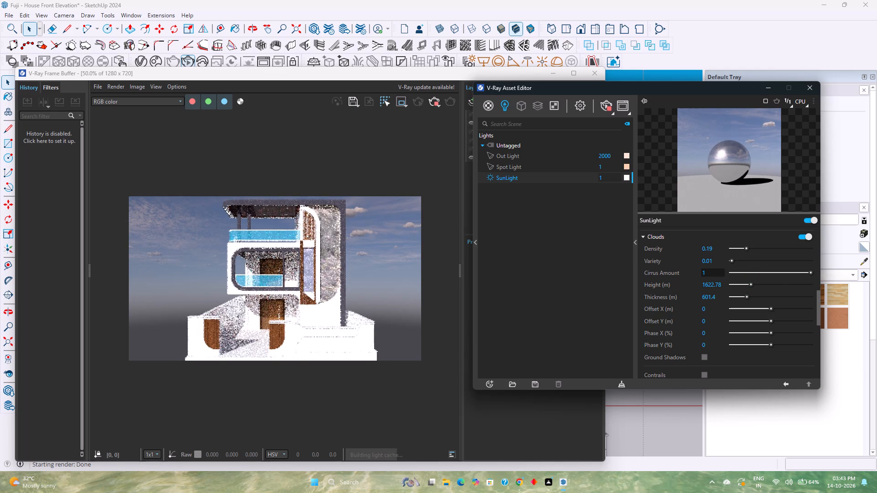
double_click(720, 275)
text(50)
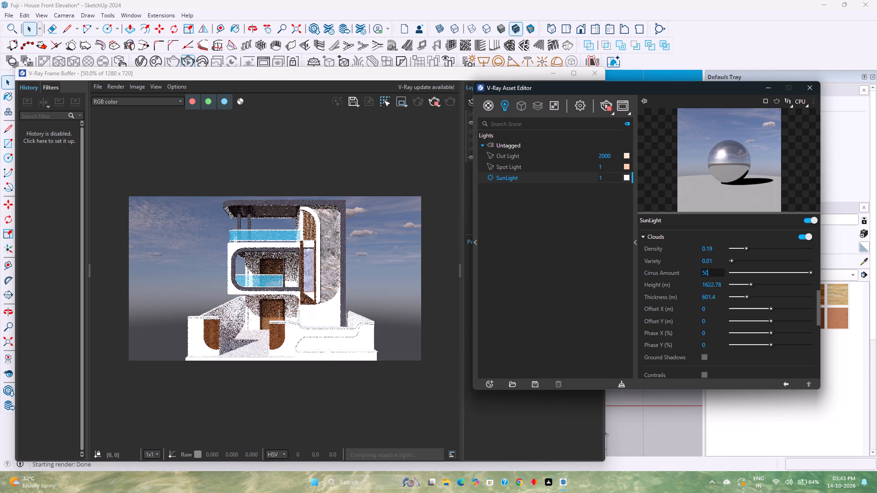
key(Return)
click(720, 275)
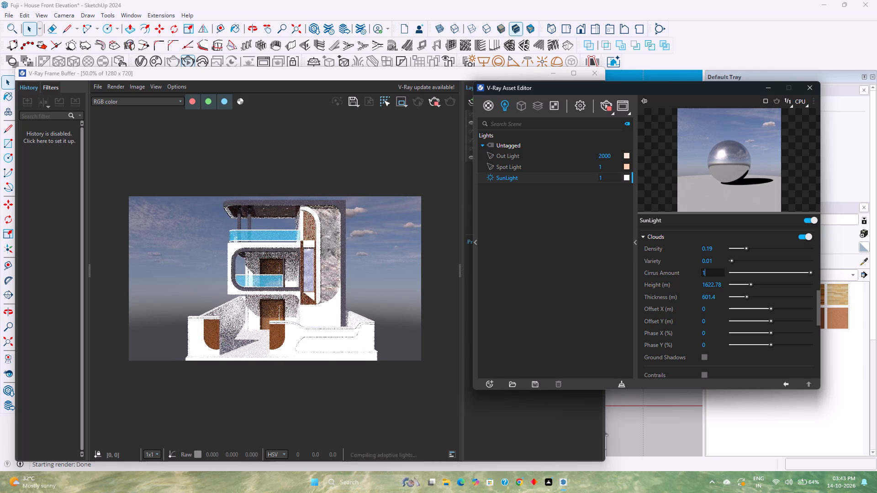
key(BackSpace)
key(2)
key(Return)
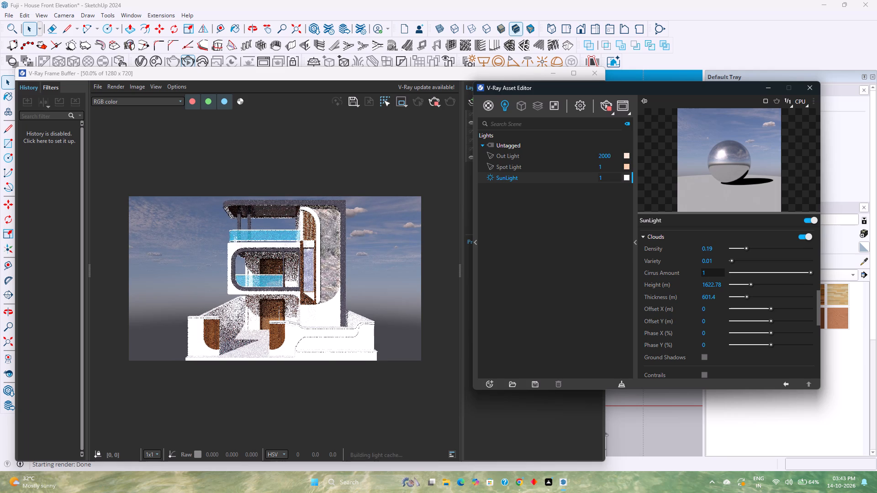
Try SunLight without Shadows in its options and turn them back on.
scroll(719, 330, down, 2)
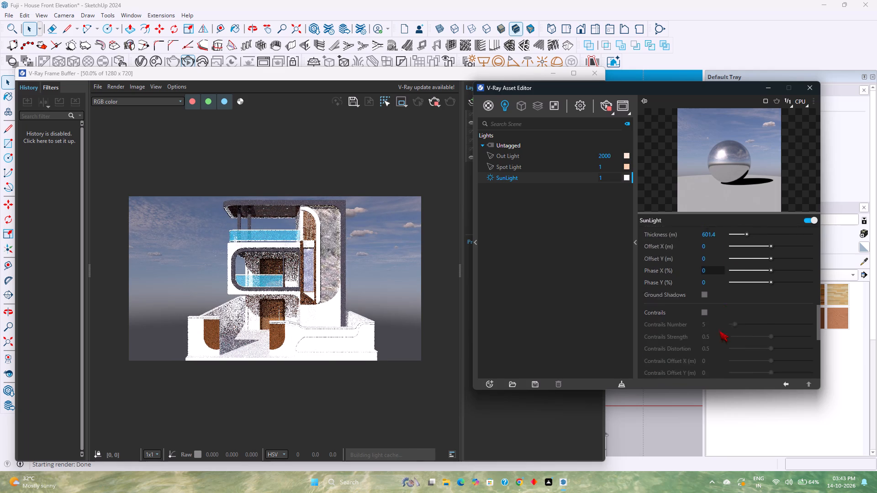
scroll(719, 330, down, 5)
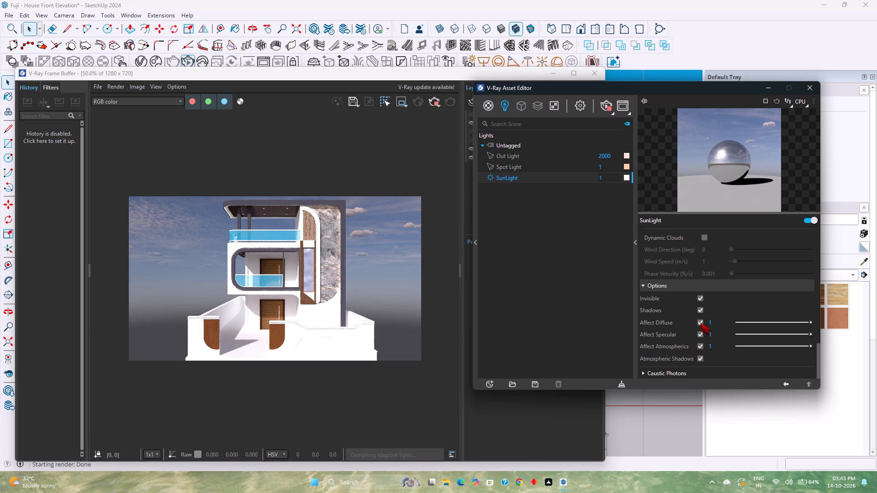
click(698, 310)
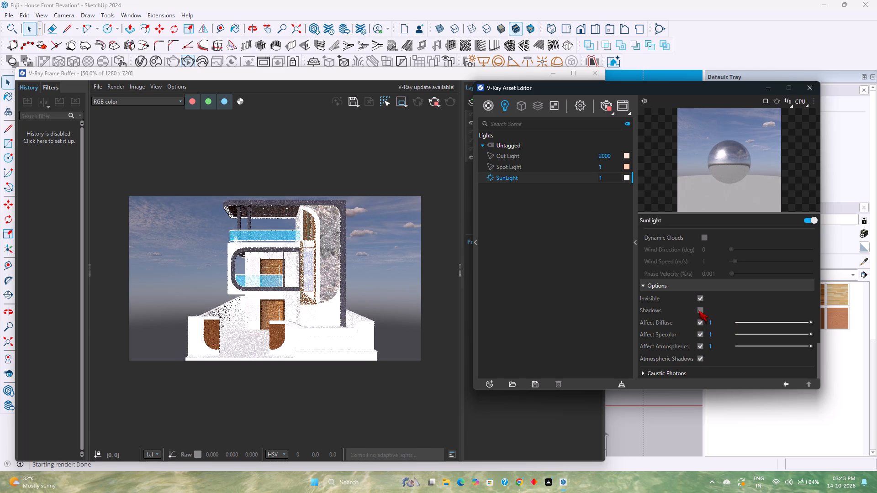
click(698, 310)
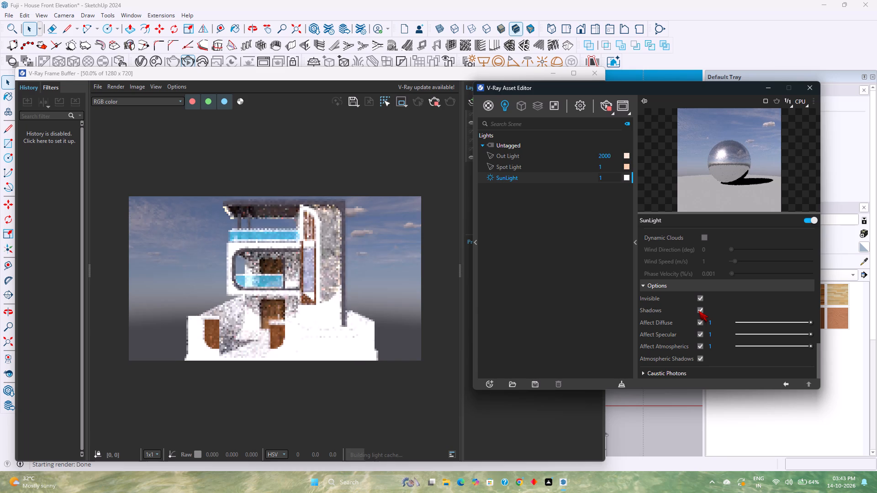
Turn on Dynamic Clouds for SunLight.
scroll(699, 314, up, 1)
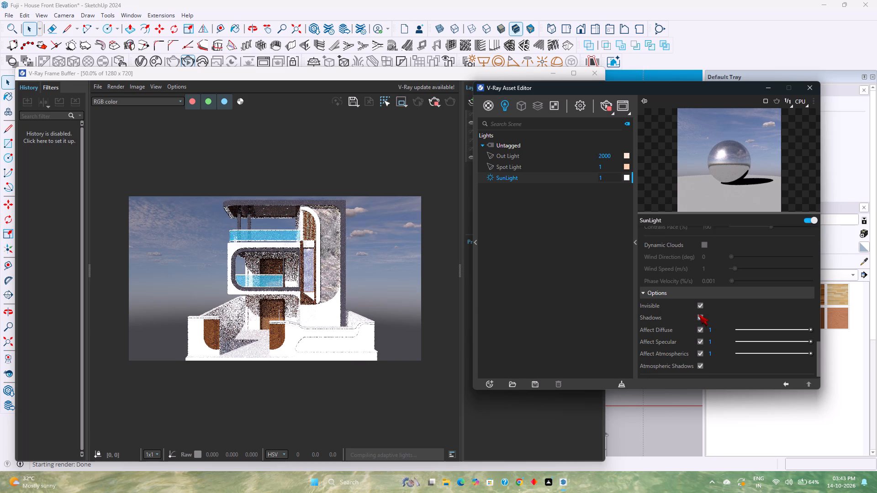
scroll(699, 314, up, 1)
click(703, 330)
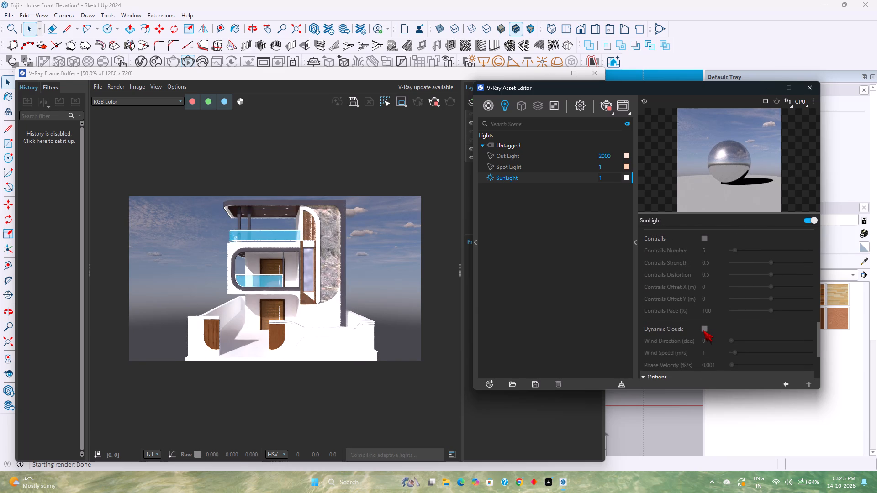
click(703, 330)
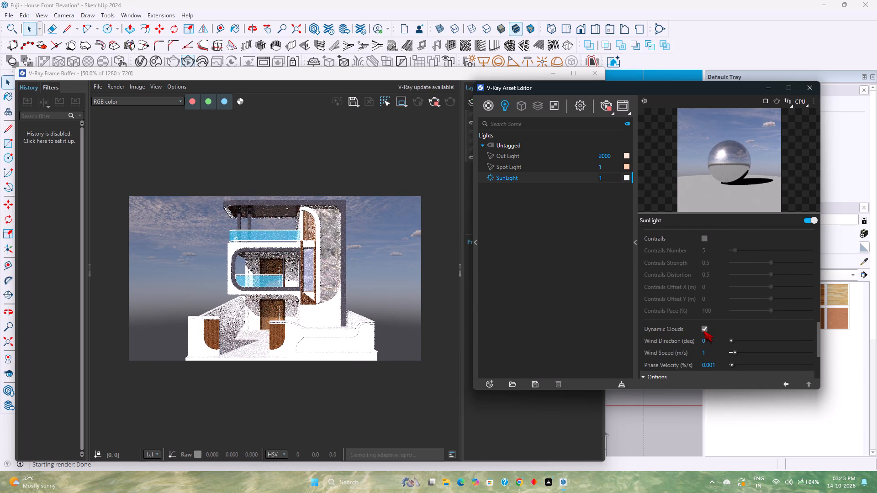
click(703, 330)
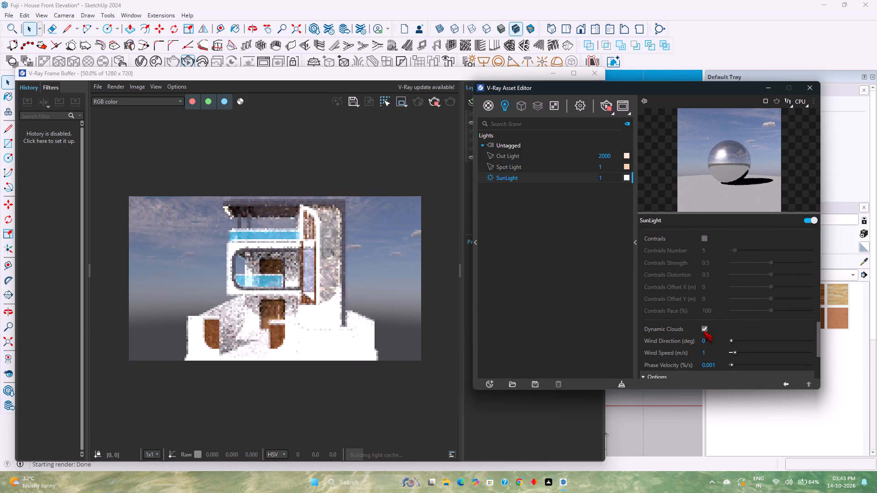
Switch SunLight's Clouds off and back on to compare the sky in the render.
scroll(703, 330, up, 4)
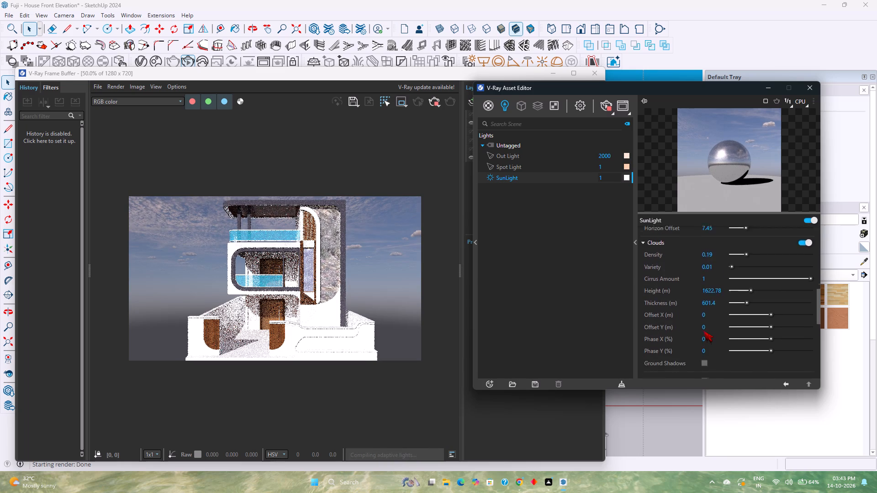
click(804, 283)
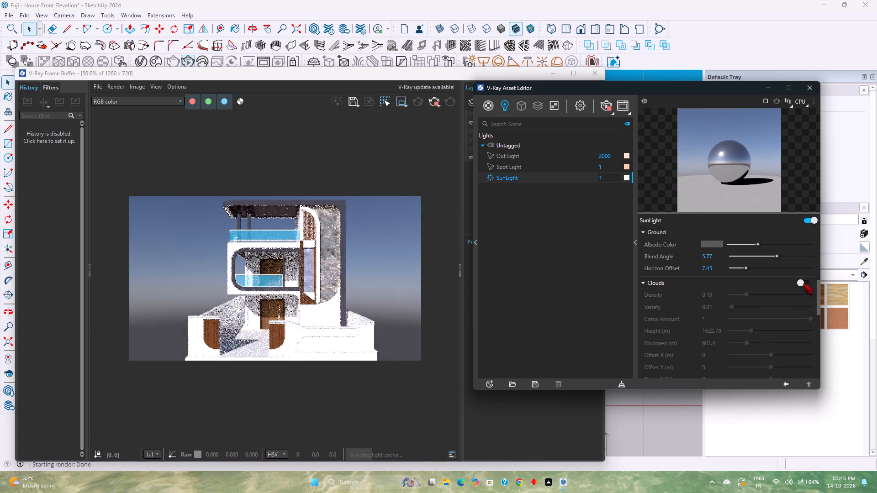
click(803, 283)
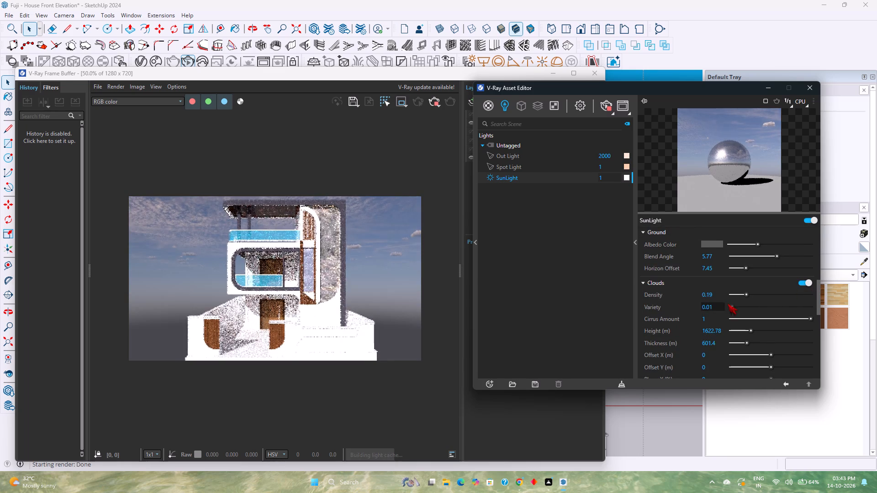
Try cloud Densities of 0 and 0.12 for SunLight, and raise the Density to 0.44.
drag(738, 298, 714, 306)
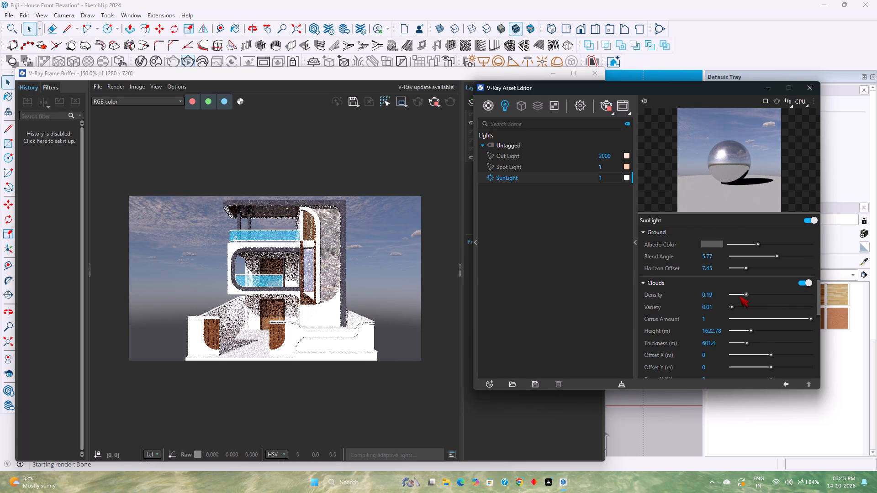
drag(740, 296, 721, 298)
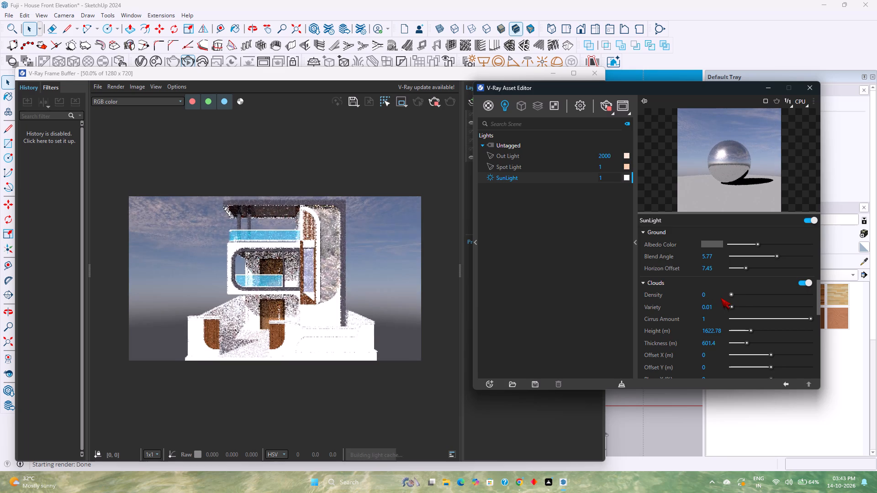
drag(721, 298, 740, 296)
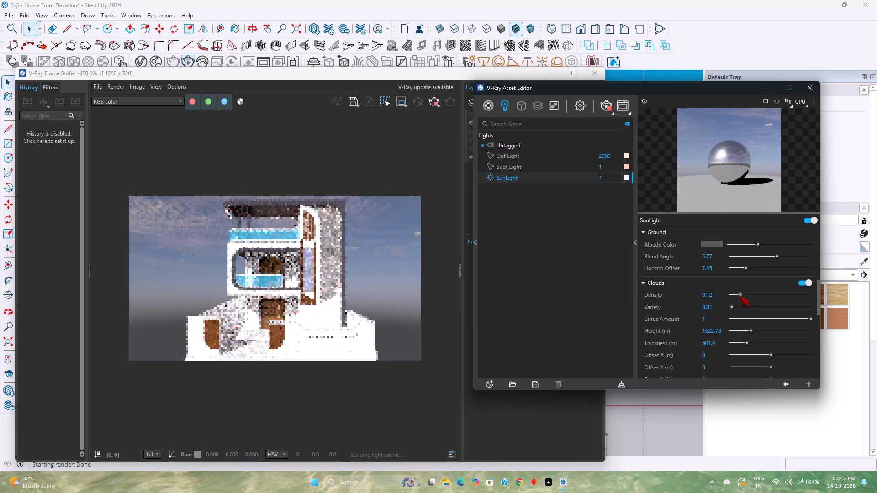
drag(740, 296, 766, 294)
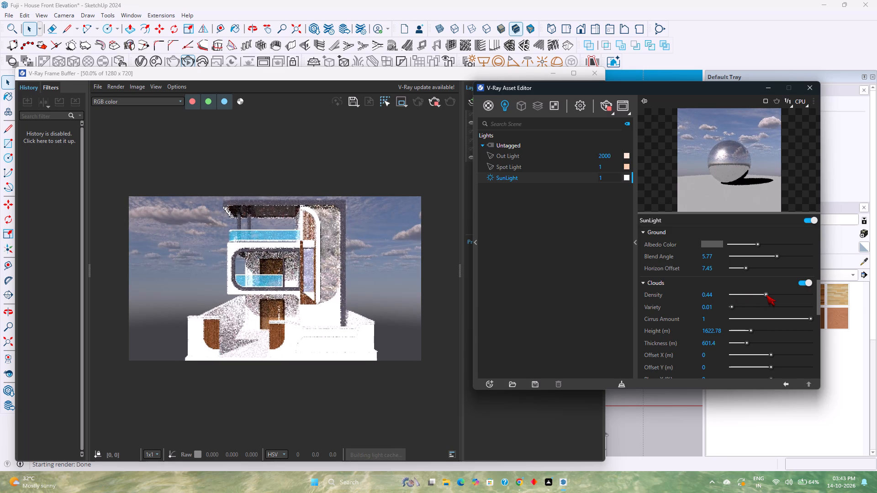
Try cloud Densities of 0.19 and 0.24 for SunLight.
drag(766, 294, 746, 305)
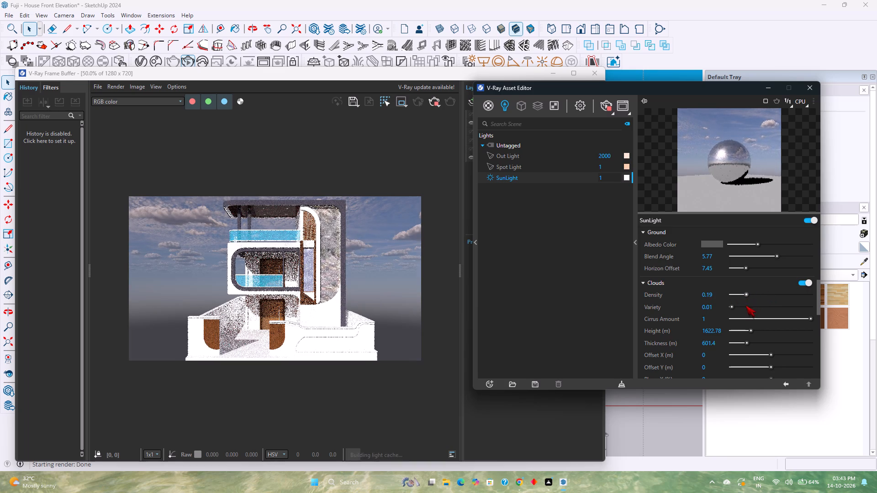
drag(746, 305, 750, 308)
Try different cloud Variety values for SunLight, up to 1 and down to 0.22, and set the Variety to 0.7.
drag(741, 308, 789, 306)
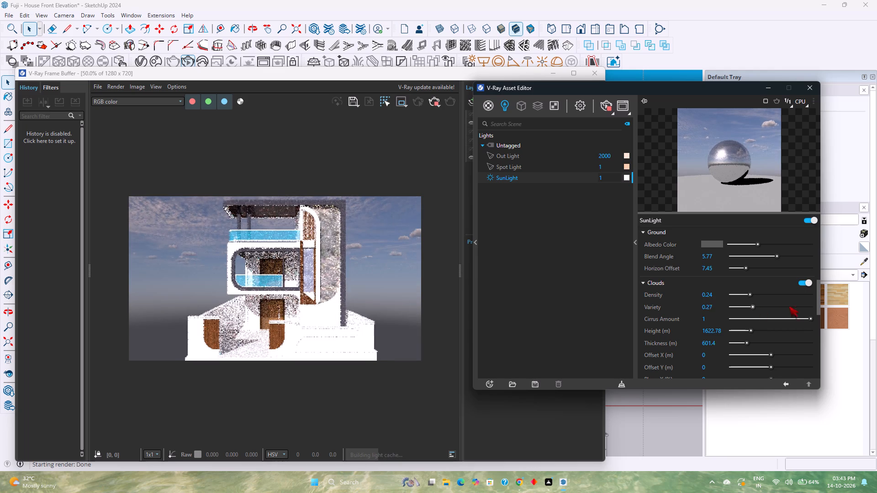
drag(789, 306, 805, 305)
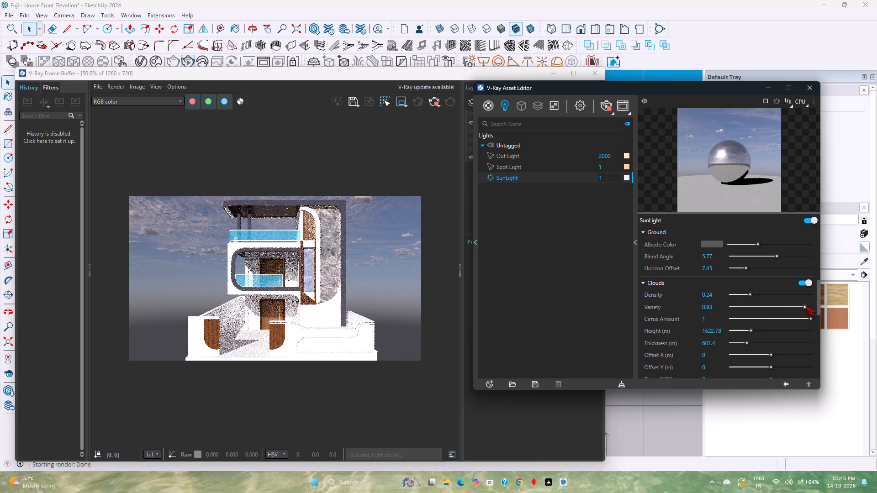
drag(805, 305, 798, 308)
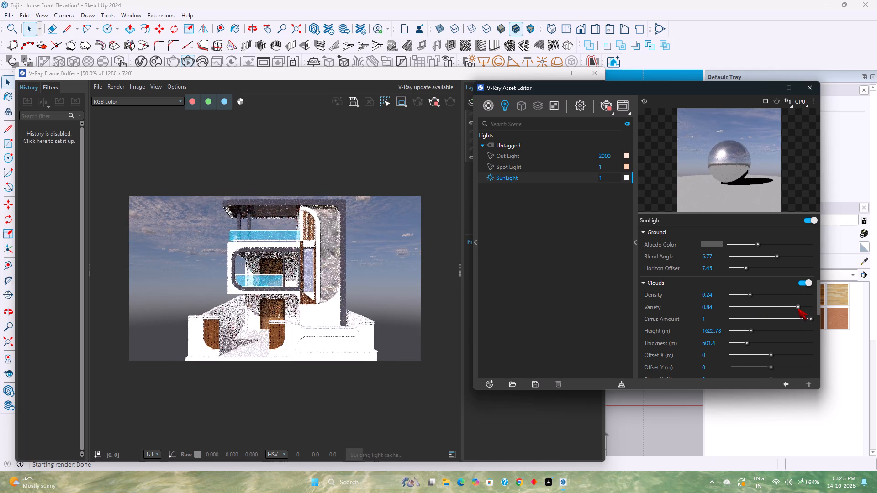
drag(798, 308, 819, 305)
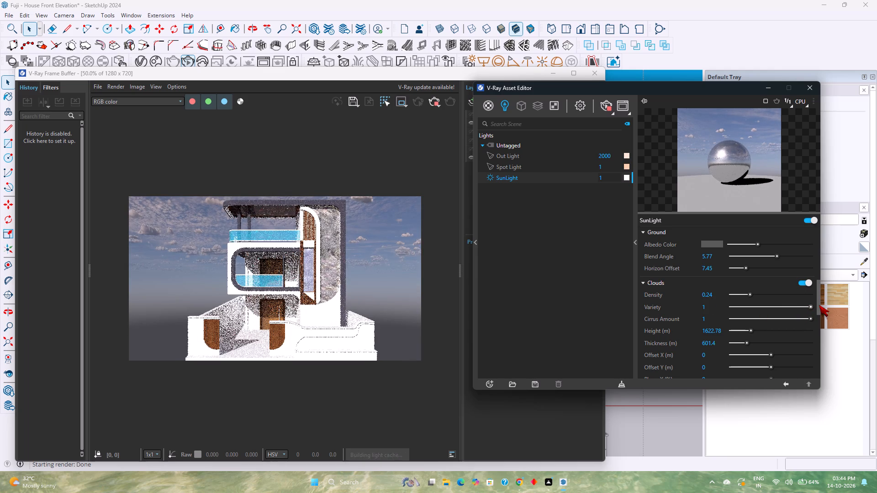
drag(819, 305, 748, 323)
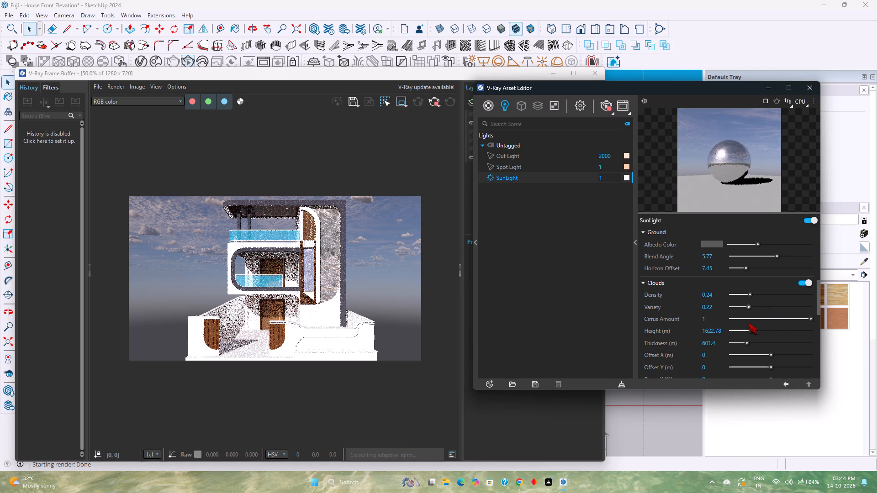
drag(748, 323, 787, 310)
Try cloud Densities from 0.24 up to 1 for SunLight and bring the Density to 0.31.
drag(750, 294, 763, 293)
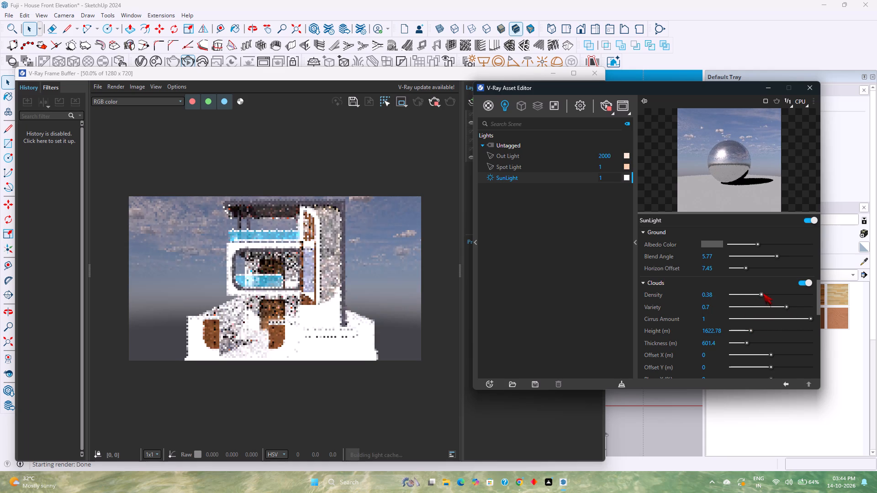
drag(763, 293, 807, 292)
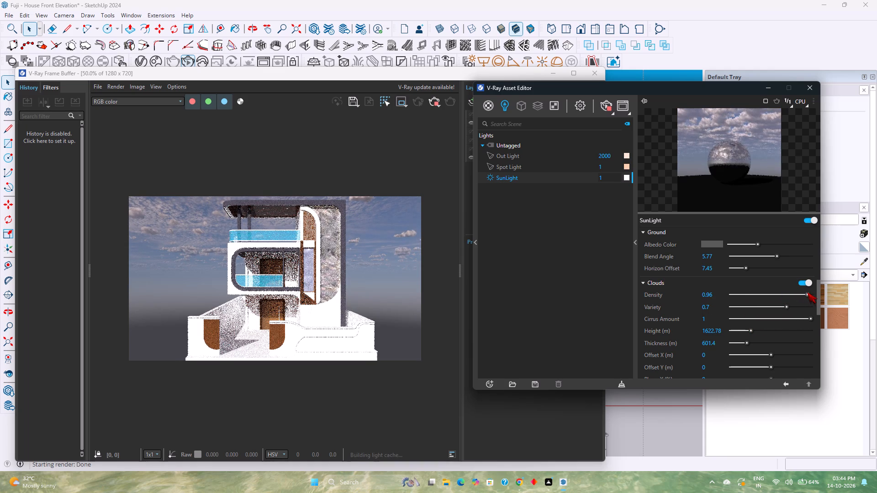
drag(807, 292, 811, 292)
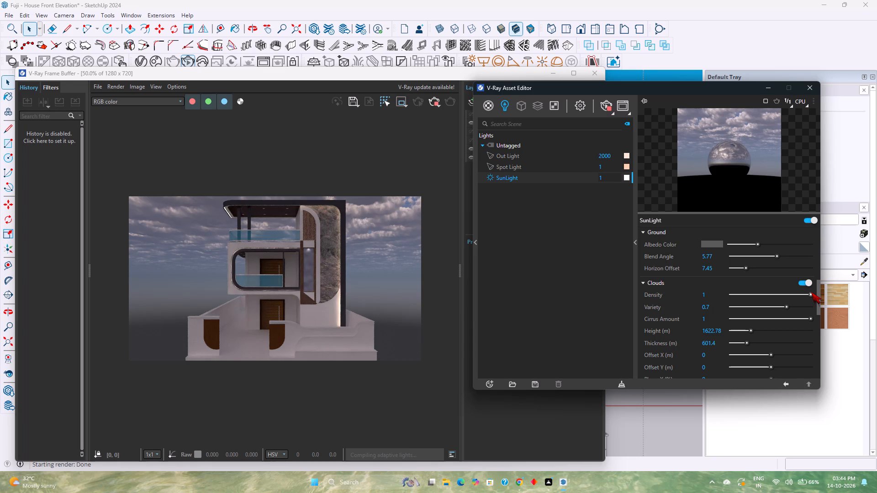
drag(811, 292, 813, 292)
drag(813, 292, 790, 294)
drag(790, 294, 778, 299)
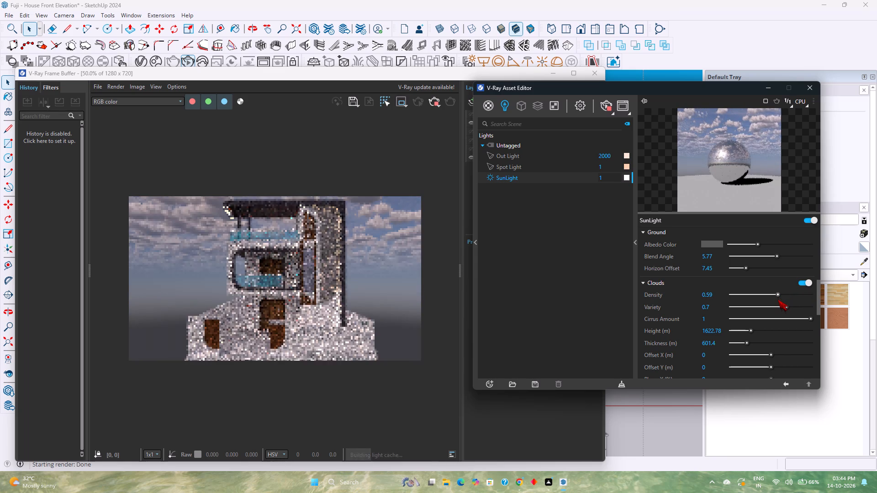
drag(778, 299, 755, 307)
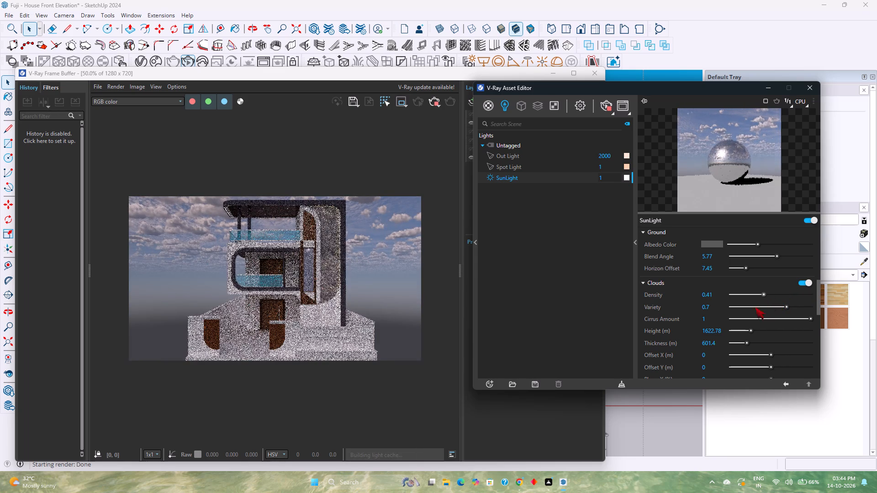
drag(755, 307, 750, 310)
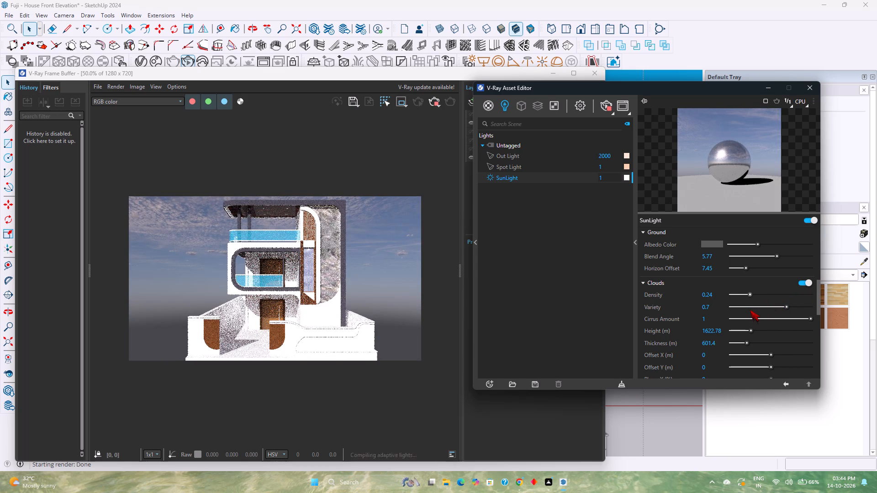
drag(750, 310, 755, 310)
Set SunLight's Cirrus Amount to 0.79 and the cloud Density to 0.37.
drag(761, 321, 768, 319)
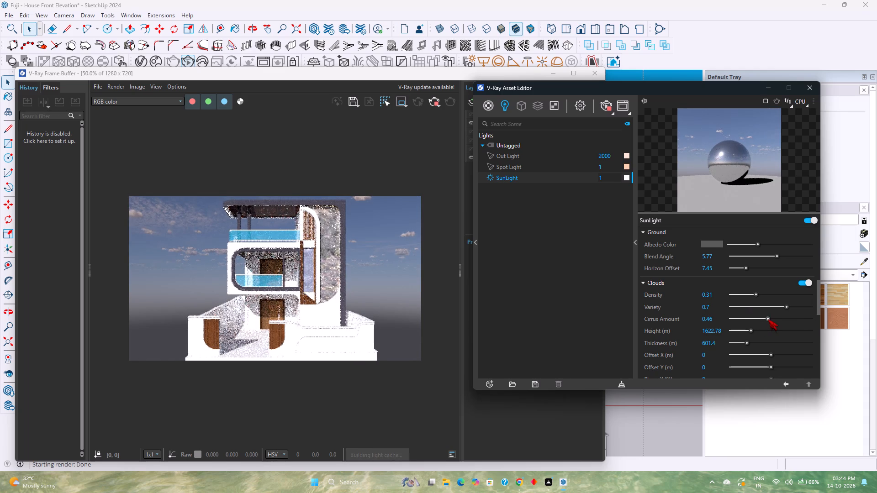
drag(768, 319, 794, 315)
click(761, 295)
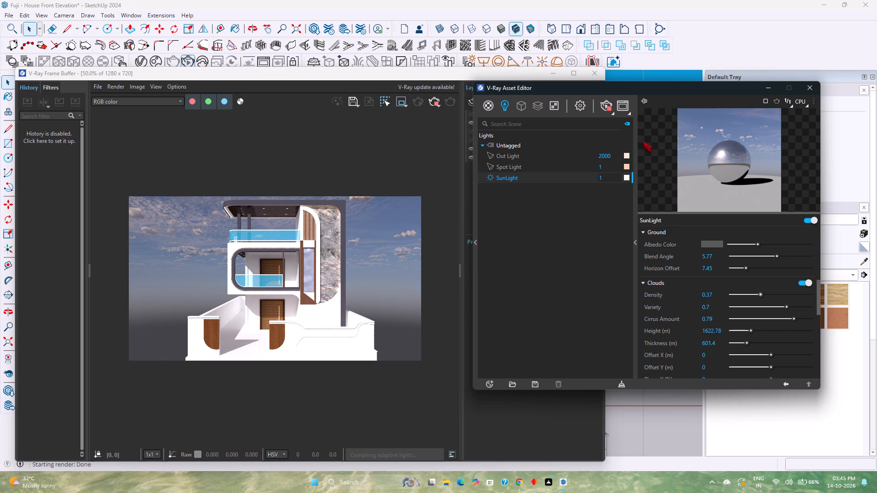
Close the V-Ray Asset Editor and Frame Buffer, and leave the open group in the model.
click(805, 84)
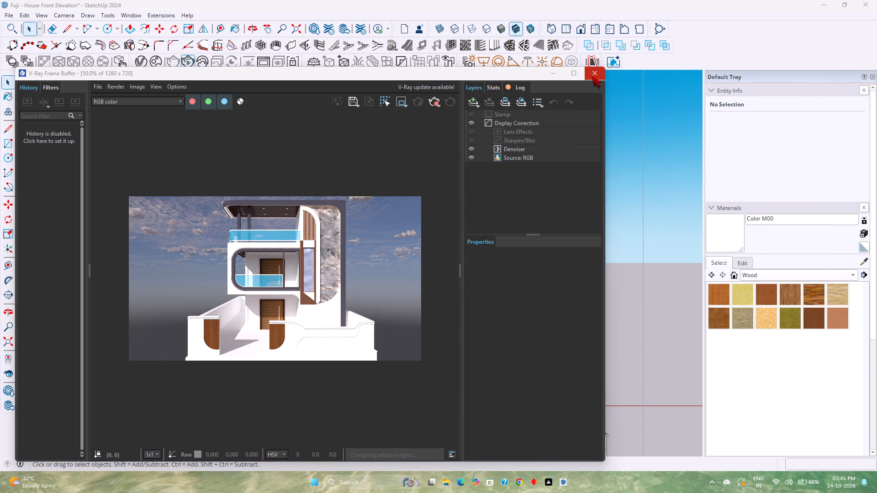
click(592, 76)
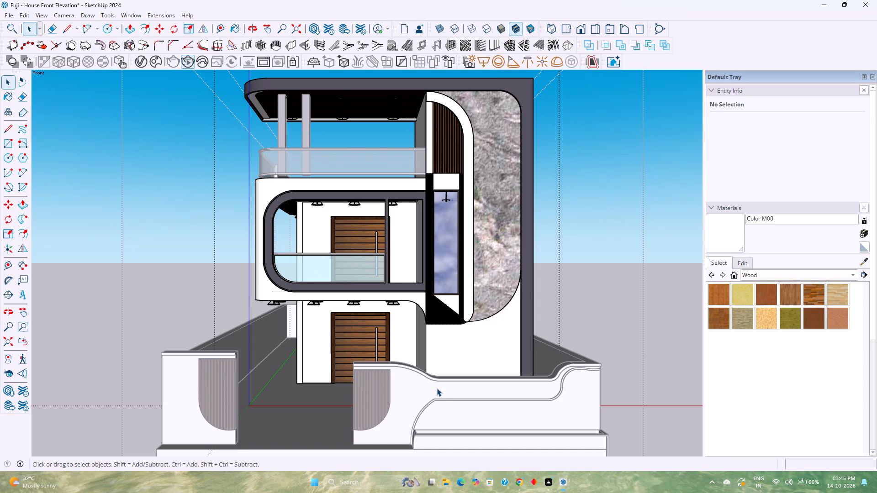
click(436, 388)
key(Escape)
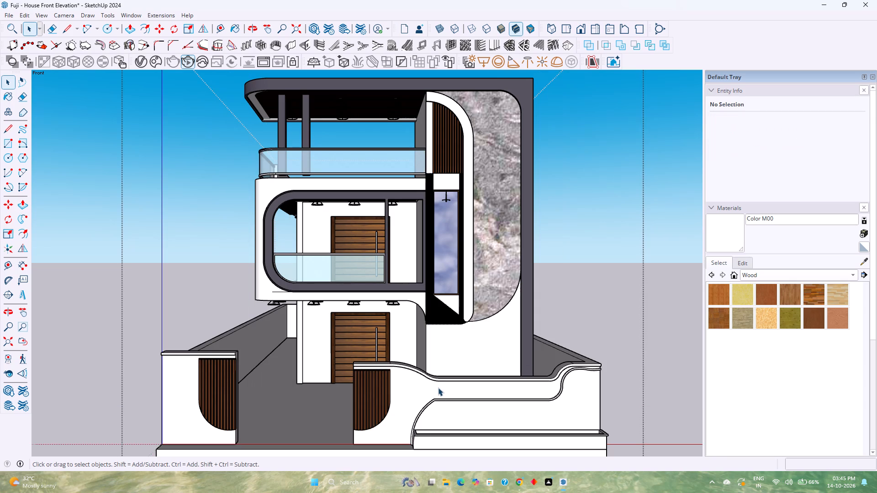
Select the front boundary wall's coping and browse Asian Paints Chromatics for a dark colour, picking 0312 AP 7189 LINEAGE.
scroll(448, 382, up, 4)
double_click(448, 378)
scroll(448, 378, up, 3)
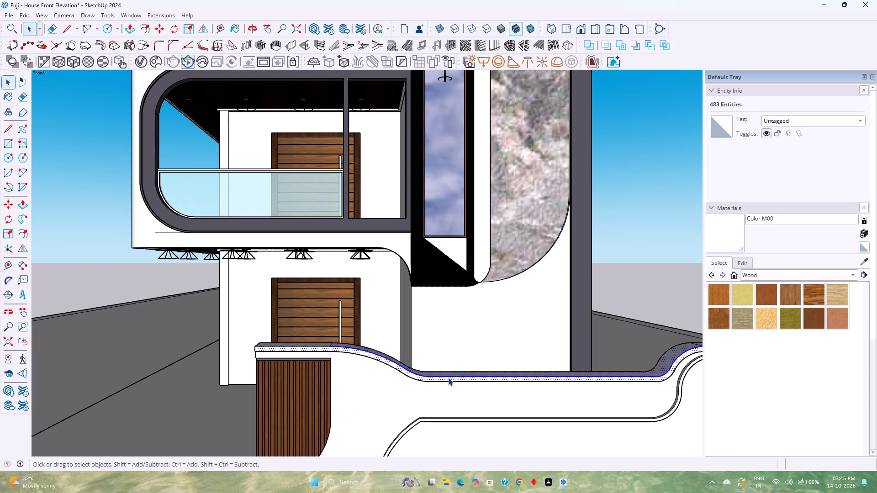
click(757, 277)
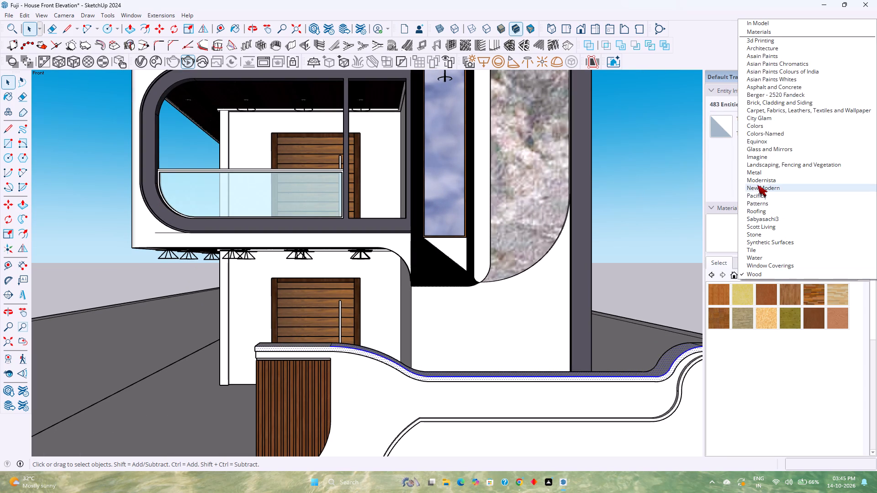
click(793, 64)
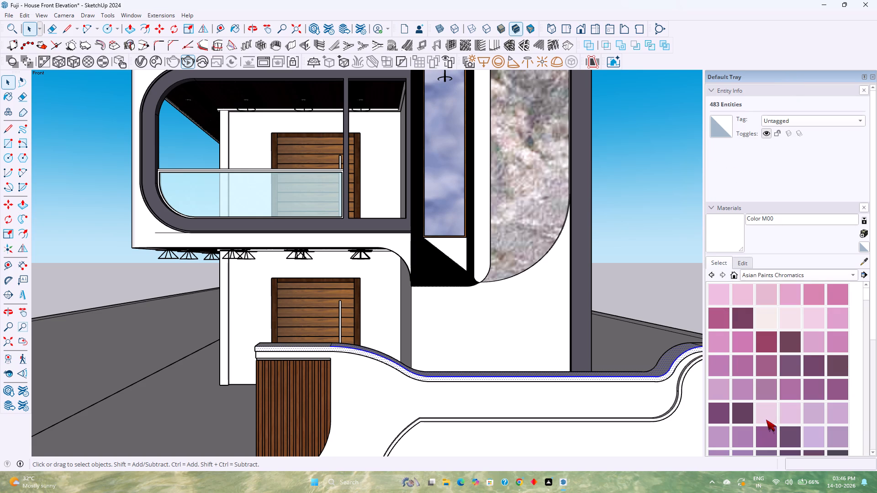
scroll(793, 435, down, 7)
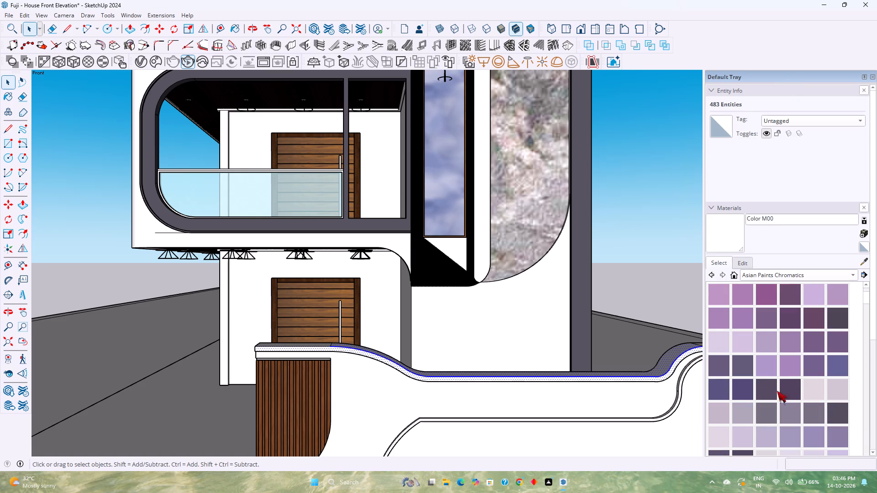
click(792, 319)
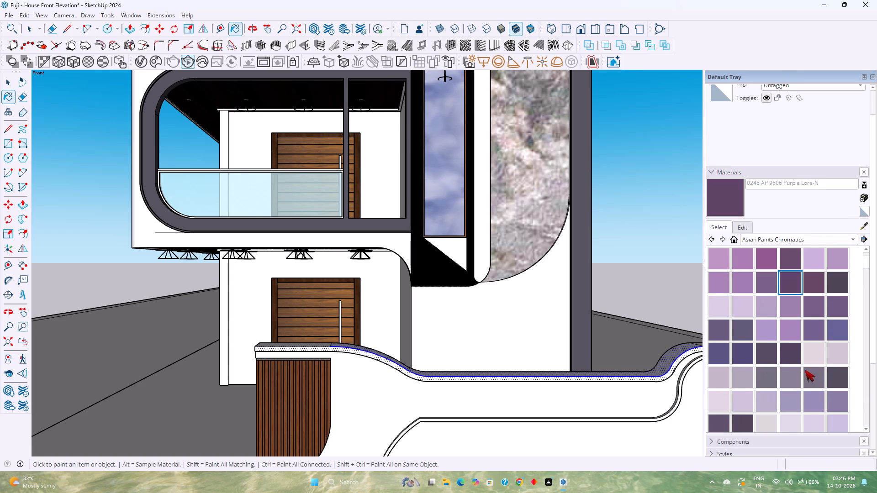
click(786, 352)
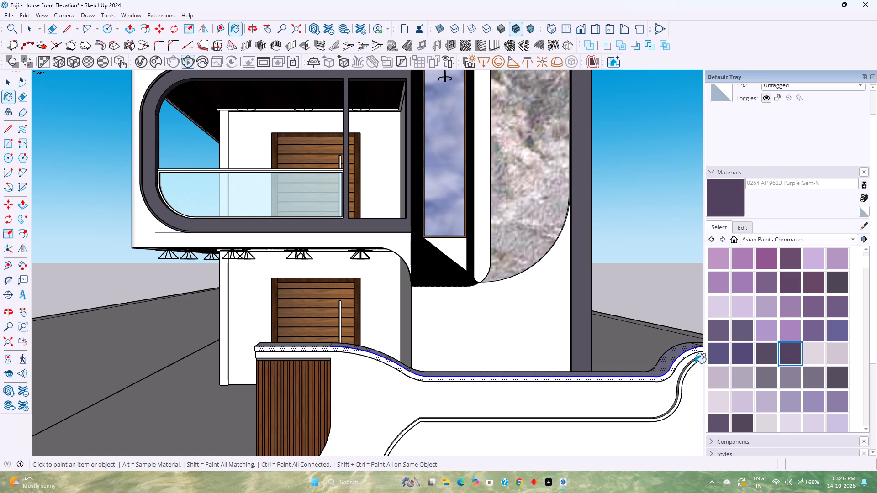
scroll(776, 379, down, 8)
click(785, 356)
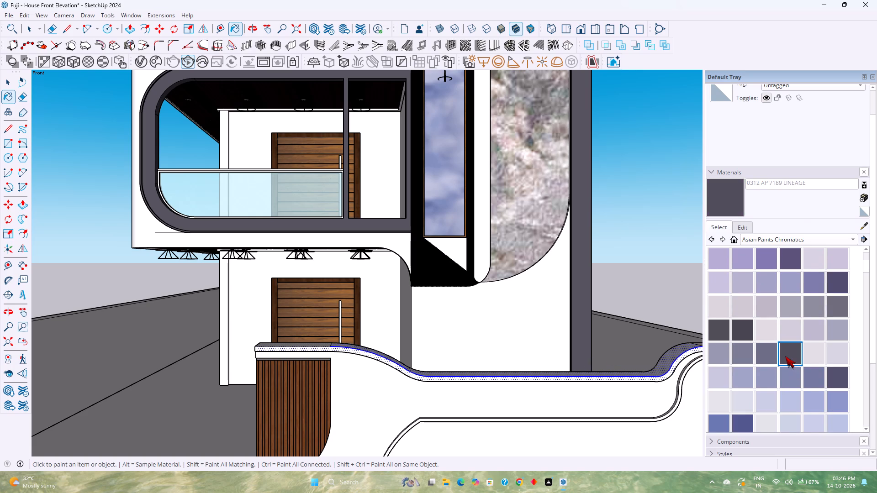
scroll(785, 356, down, 8)
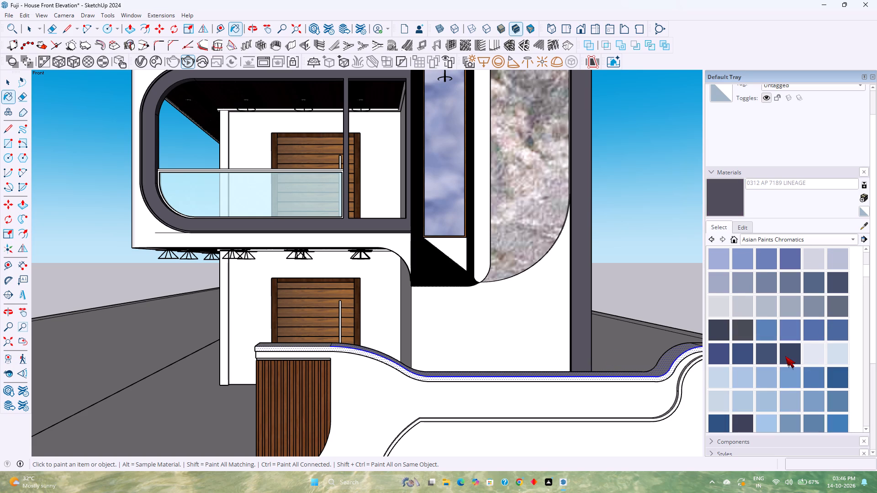
scroll(785, 356, down, 7)
scroll(784, 369, up, 12)
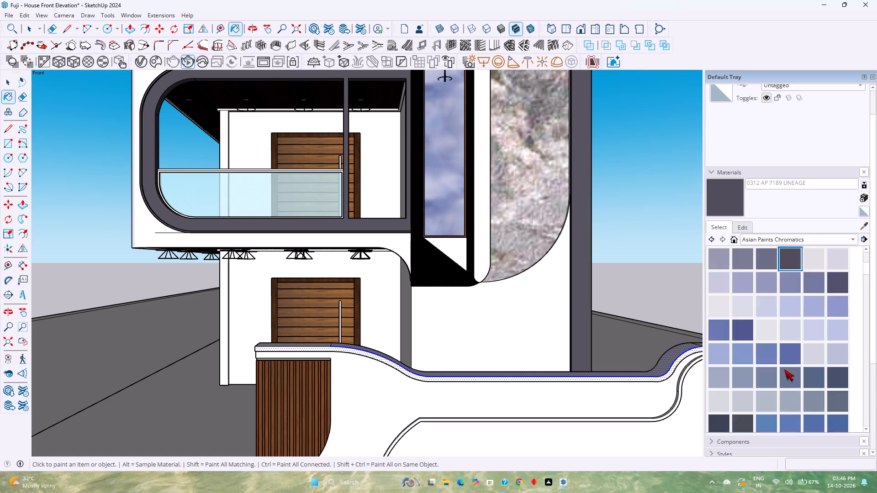
scroll(784, 369, up, 3)
Open the group of the tall dark column beside the facade's stone panel and check which paint material it uses.
key(space)
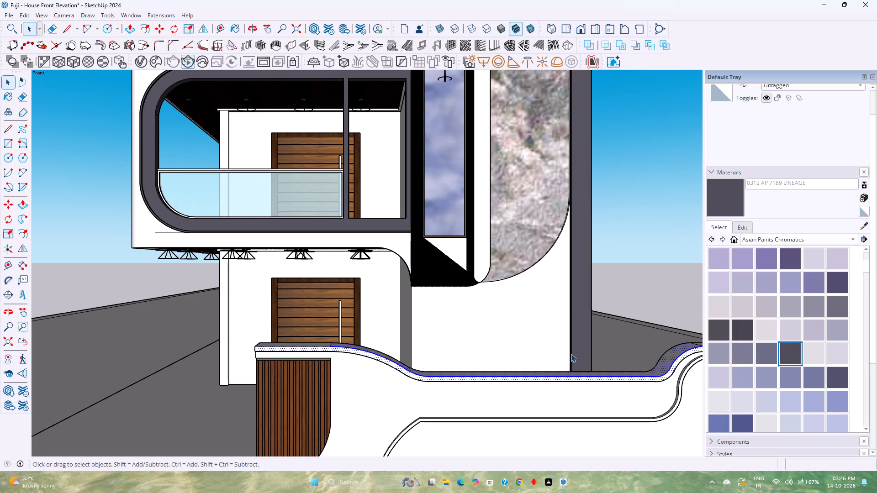
double_click(588, 263)
click(588, 263)
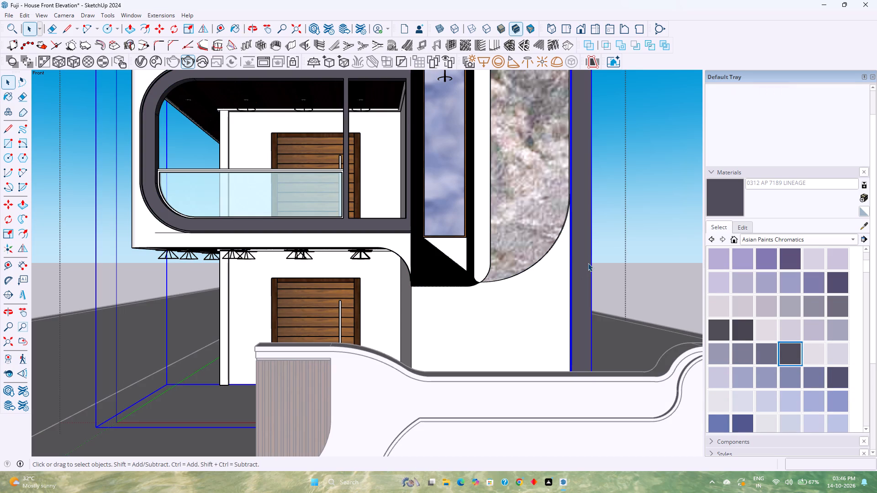
double_click(586, 266)
click(586, 266)
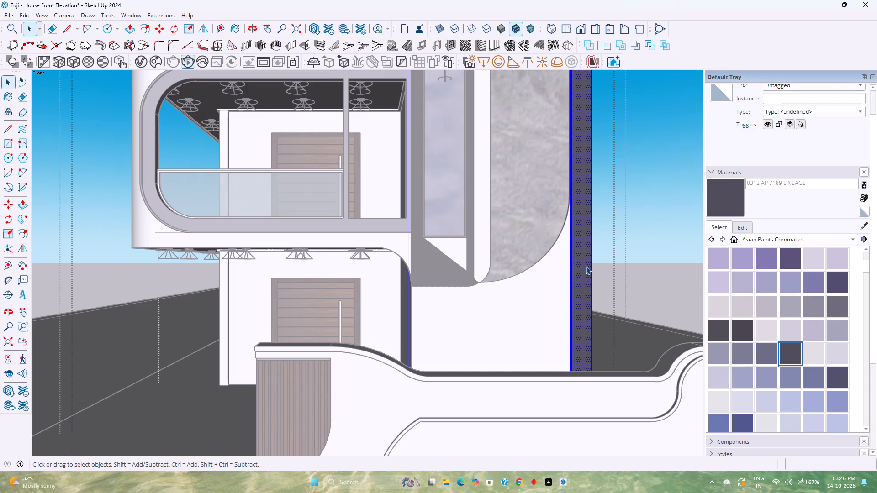
scroll(749, 201, up, 5)
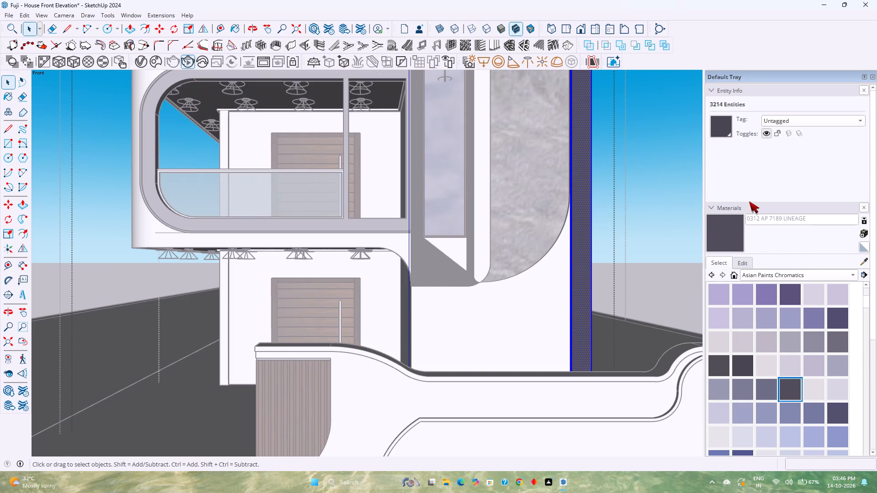
click(715, 127)
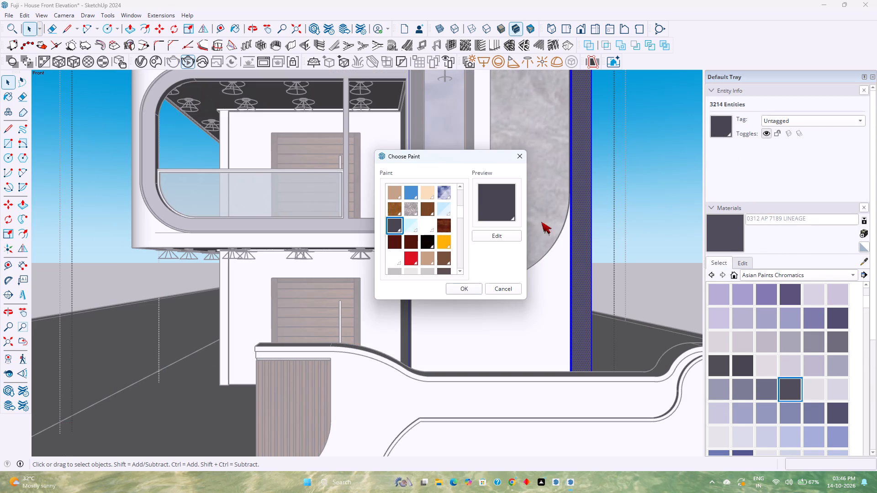
click(509, 236)
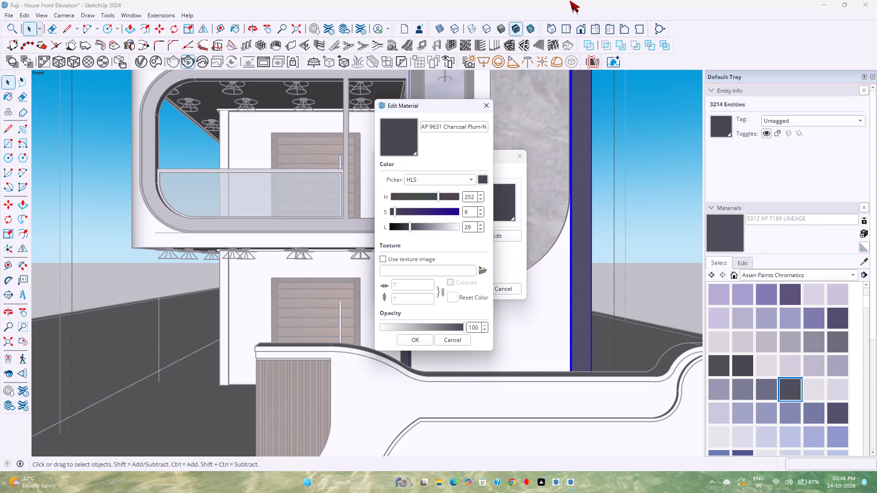
click(485, 104)
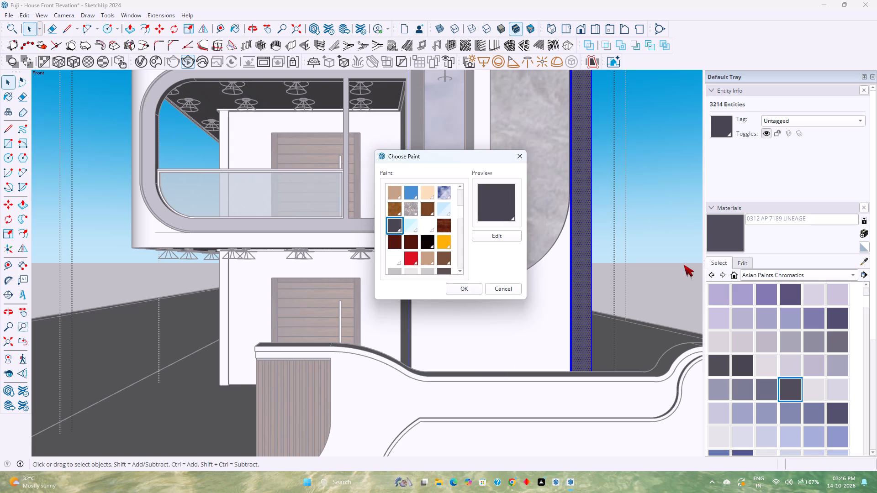
click(742, 362)
click(465, 287)
key(Escape)
key(Escape)
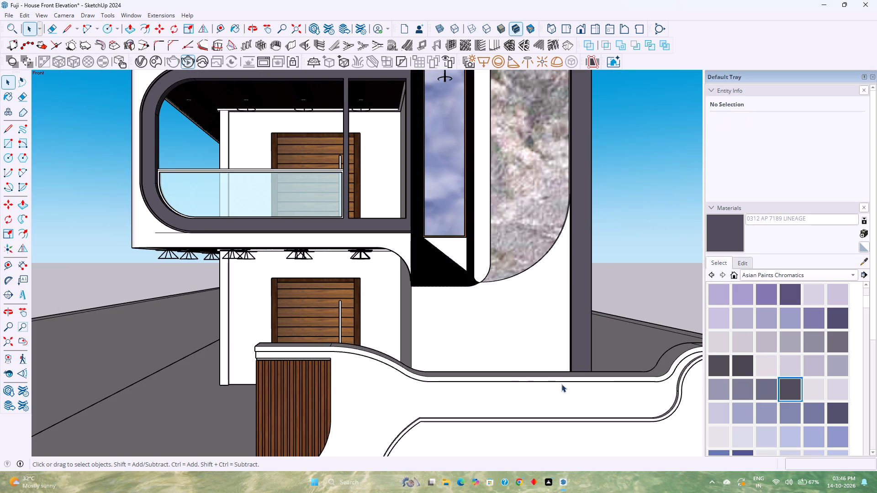
Paint the front face of the longer, curved front boundary wall's coping with 0304 AP 9631 Charcoal Plum-N.
click(748, 369)
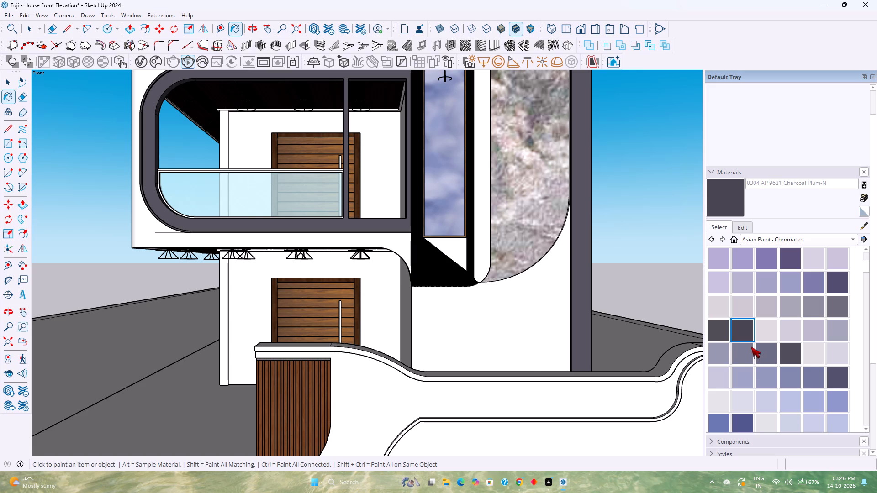
click(524, 377)
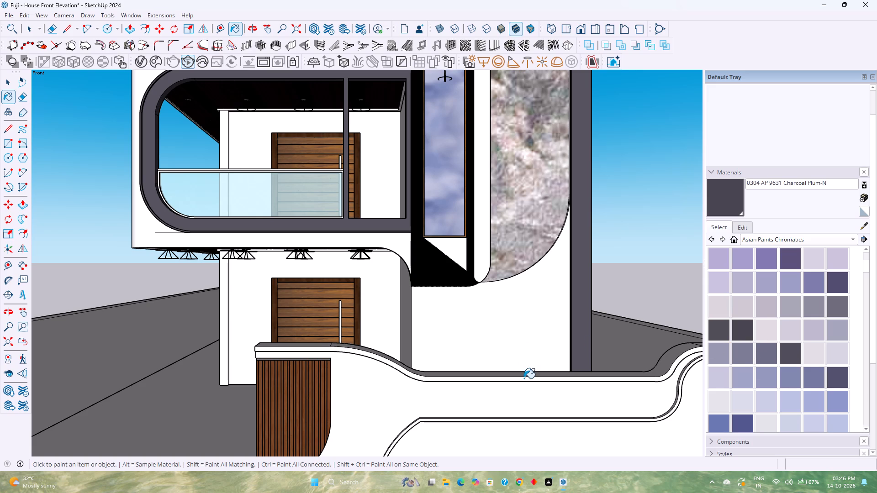
scroll(524, 378, up, 1)
key(ctrl+z)
key(space)
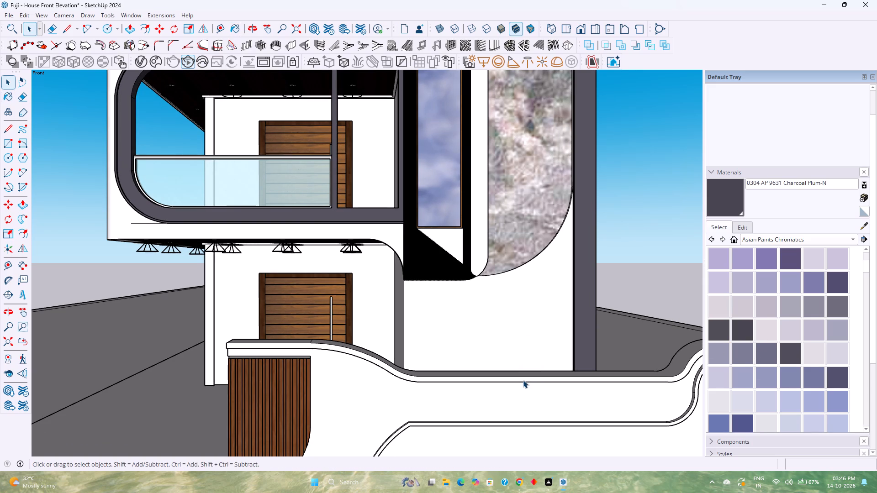
double_click(522, 381)
middle_drag(543, 383, 573, 417)
middle_drag(579, 420, 719, 436)
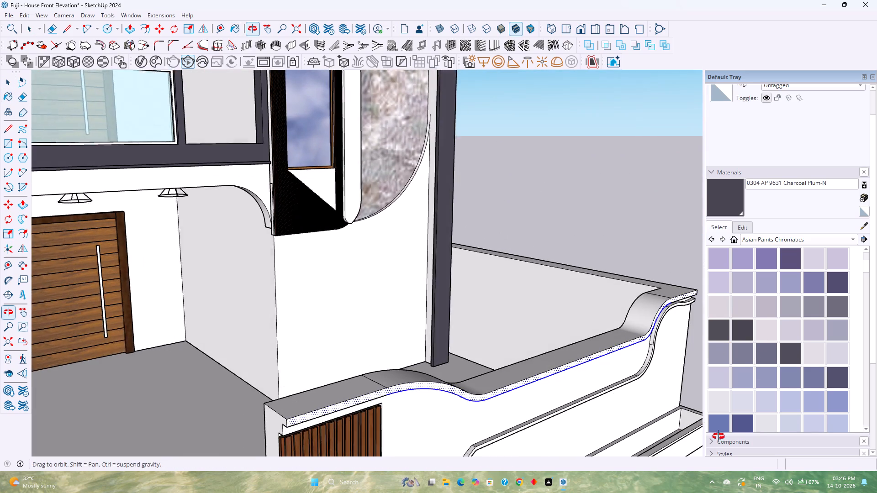
middle_drag(719, 436, 720, 436)
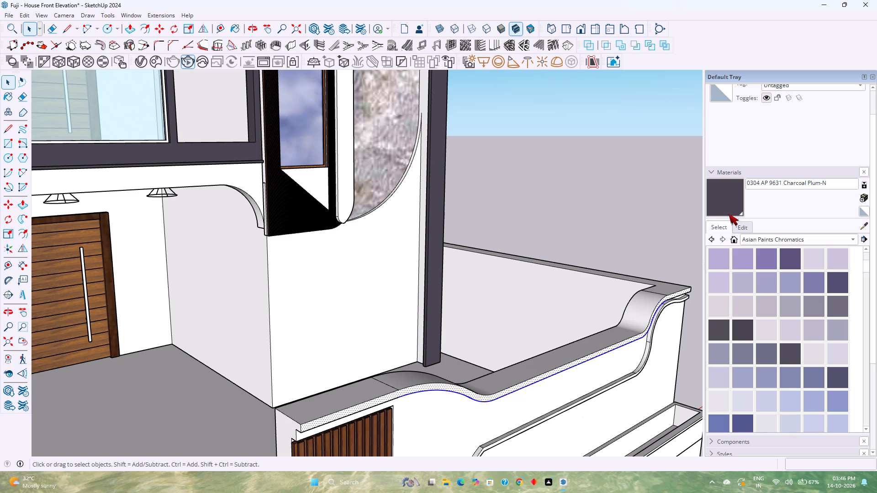
click(729, 212)
scroll(585, 351, up, 8)
click(591, 367)
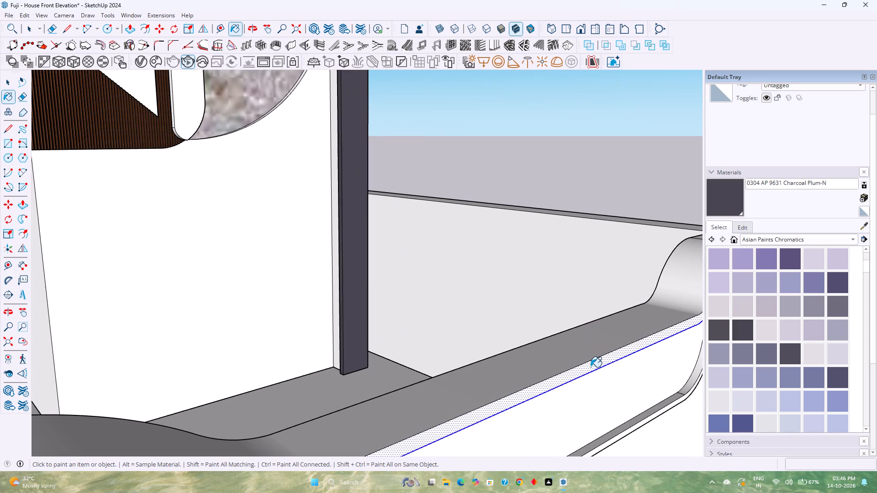
double_click(591, 369)
scroll(587, 366, down, 5)
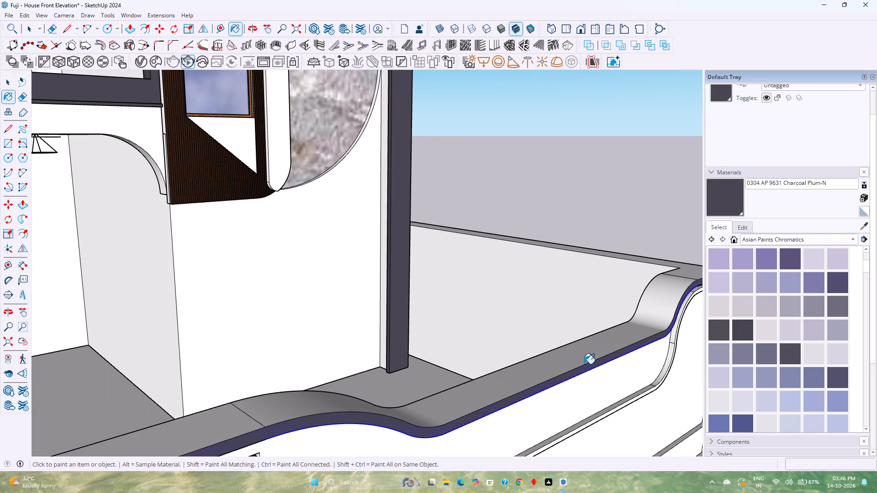
Paint the curved front wall's coping top, including its flat ends and the adjoining side wall top, with Charcoal Plum-N.
click(582, 359)
scroll(582, 359, down, 14)
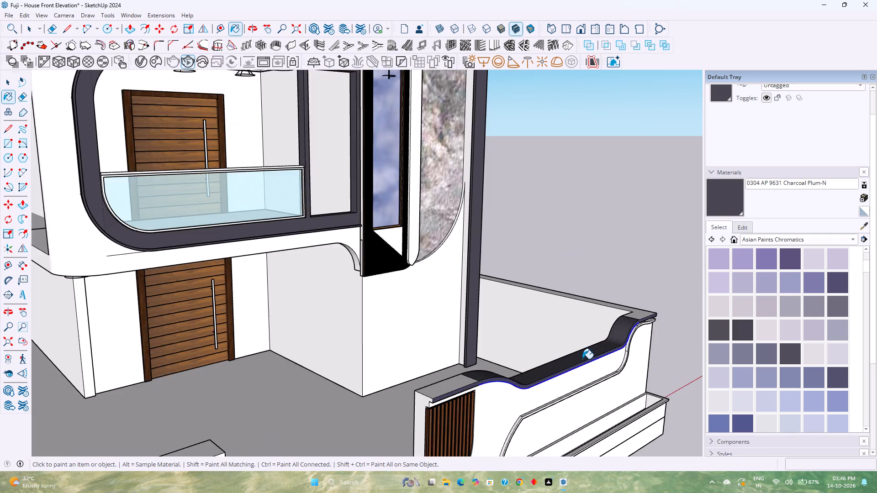
scroll(582, 359, down, 3)
scroll(582, 359, up, 2)
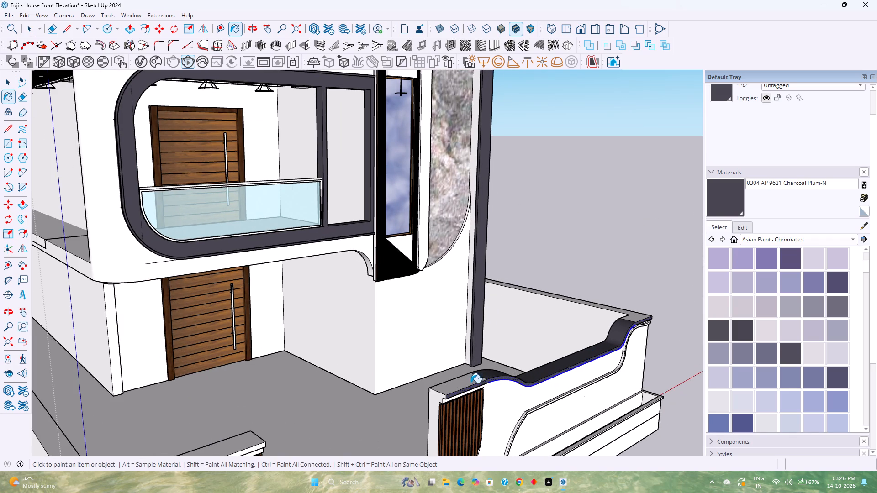
click(471, 383)
scroll(609, 333, up, 3)
click(642, 315)
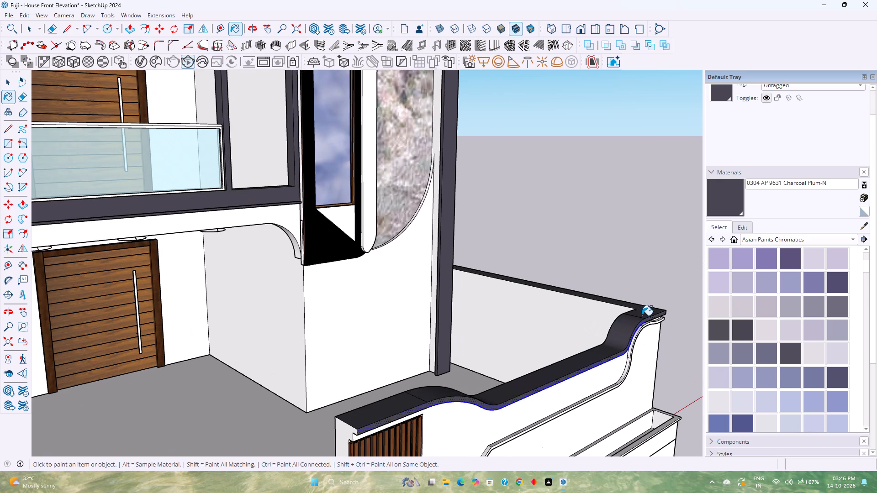
scroll(630, 339, down, 9)
Paint the top and front faces of the short front wall's coping with Charcoal Plum-N.
click(408, 404)
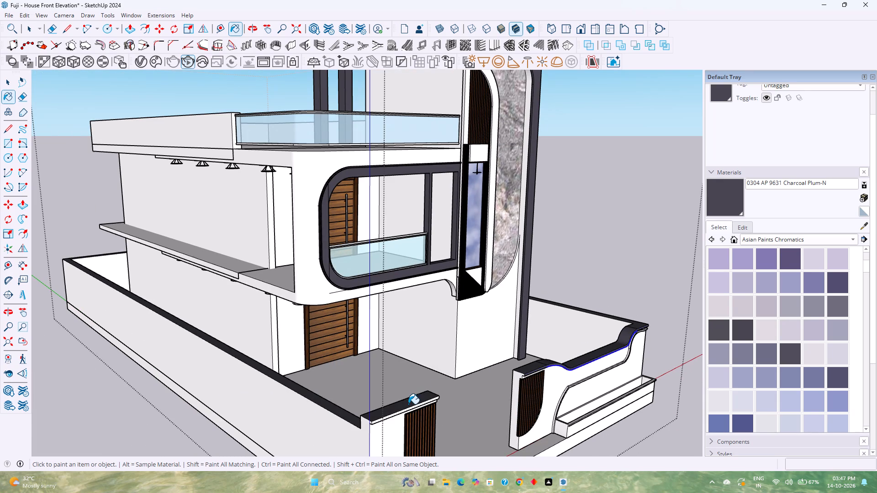
scroll(408, 404, up, 10)
scroll(364, 435, up, 3)
click(360, 429)
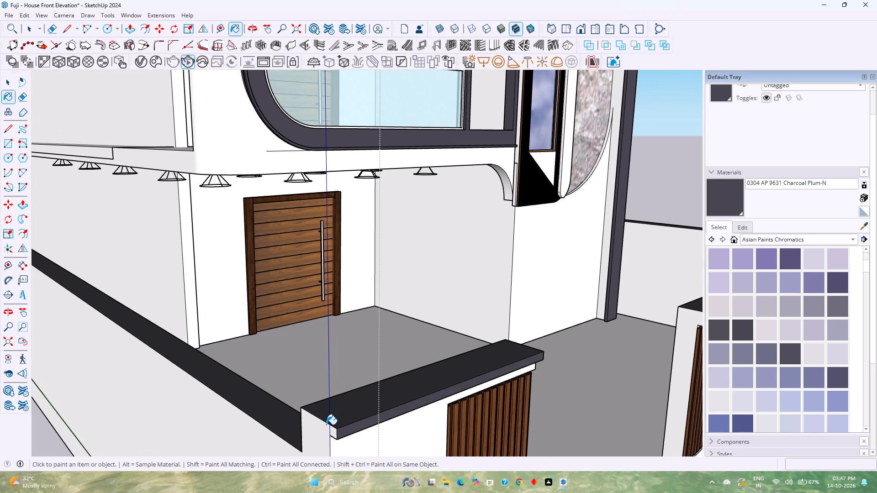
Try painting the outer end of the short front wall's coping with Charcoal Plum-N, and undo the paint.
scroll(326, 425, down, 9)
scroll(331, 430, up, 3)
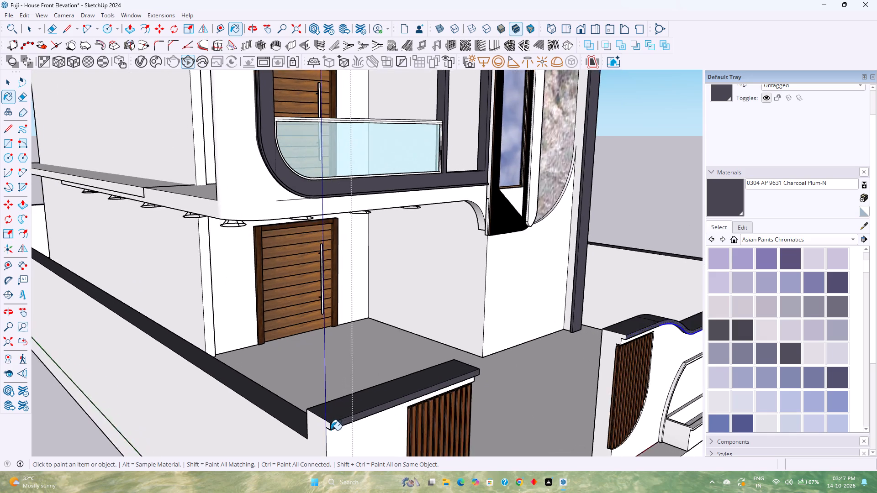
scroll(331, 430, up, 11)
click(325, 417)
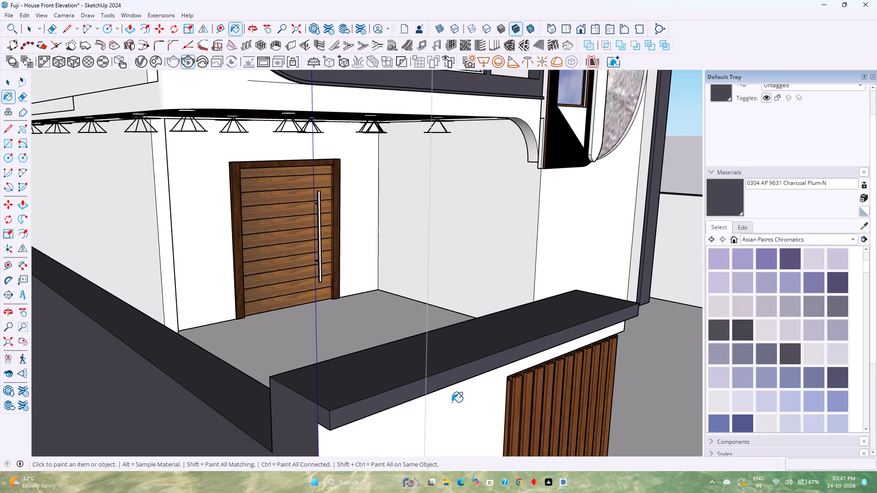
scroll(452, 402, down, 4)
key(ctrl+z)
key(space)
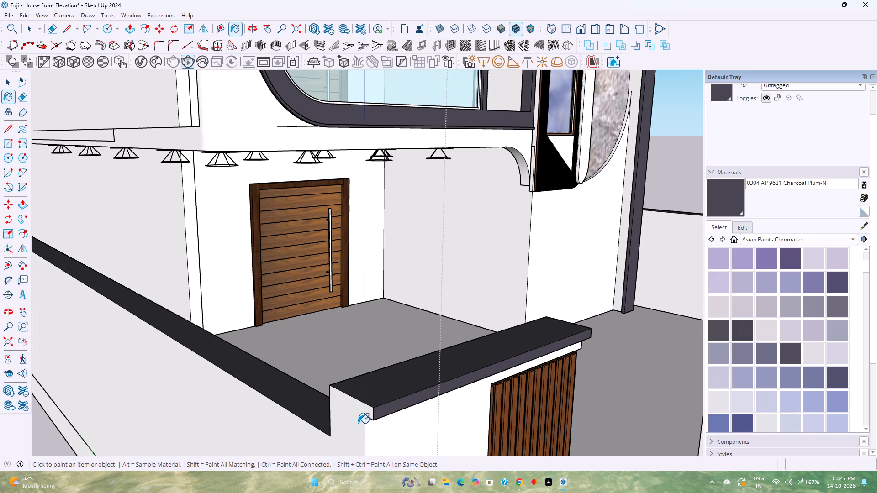
Draw a 9" line across the short front wall's outer end, continuing the coping's underside to separate its end face.
scroll(358, 423, up, 6)
click(375, 412)
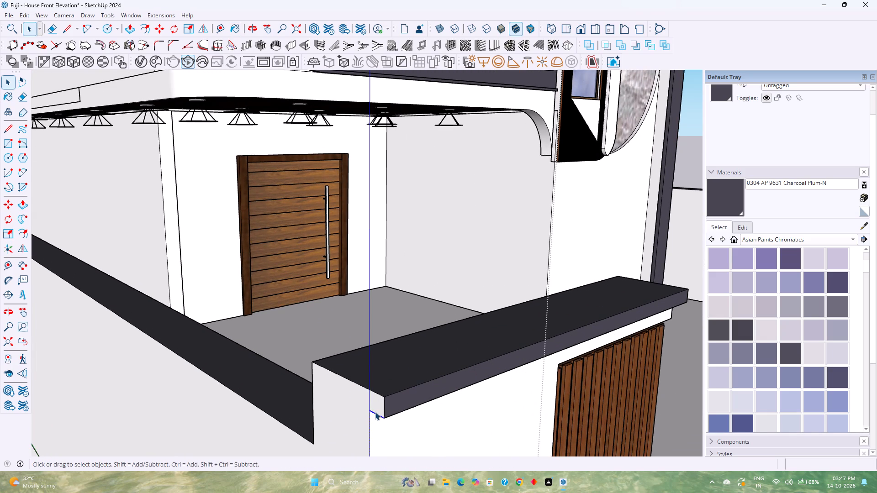
key(m)
key(l)
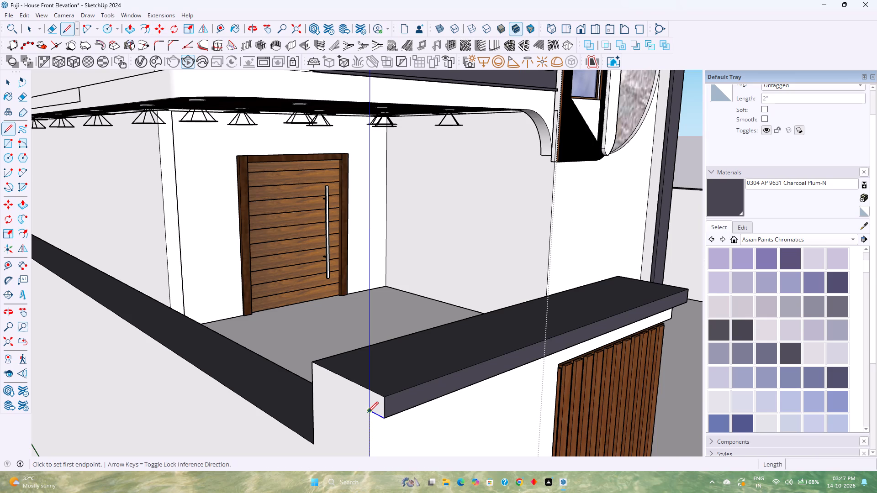
click(368, 412)
click(314, 384)
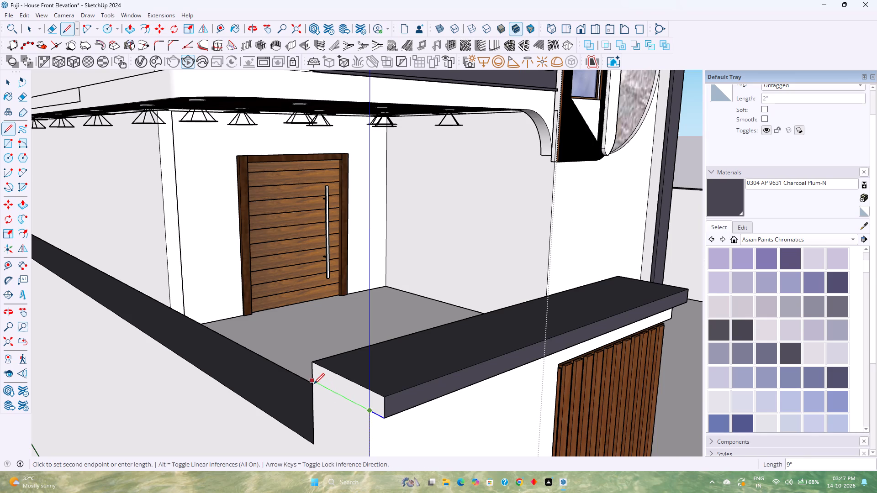
Push/Pull the coping's outer end face outward by 1" and repeat the same extrusion on it.
key(p)
click(328, 383)
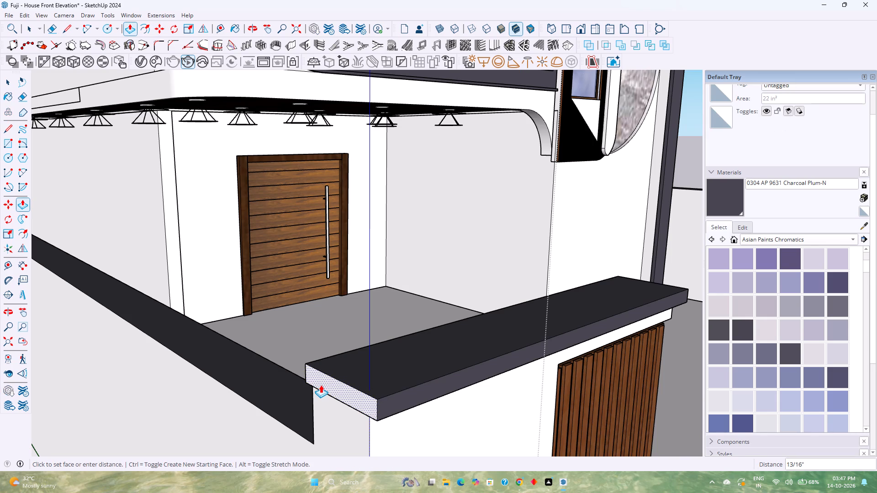
key(1)
key(Return)
middle_drag(321, 387, 317, 379)
middle_drag(317, 373, 317, 363)
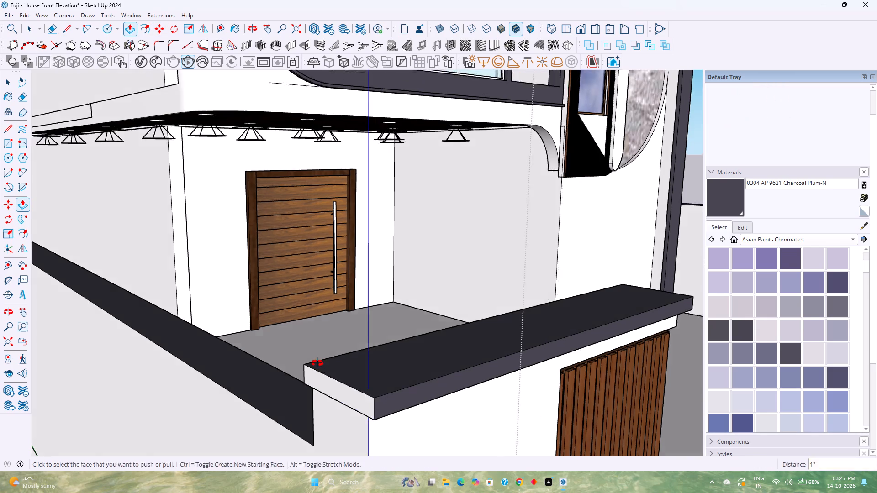
middle_drag(317, 363, 331, 320)
middle_click(331, 320)
double_click(333, 382)
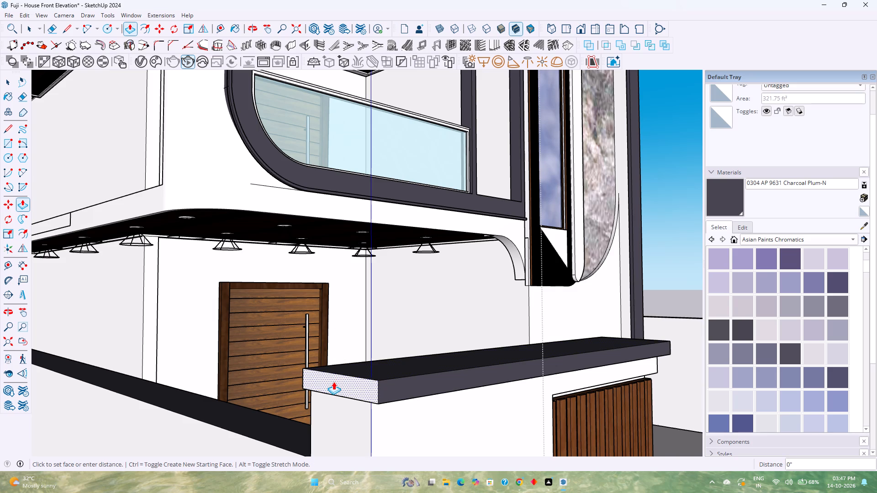
Draw a 9" line across the short front wall's inner end, continuing the coping's underside to the back edge.
scroll(420, 385, down, 7)
middle_drag(438, 381, 323, 371)
middle_drag(316, 371, 304, 368)
middle_click(291, 367)
middle_drag(279, 366, 274, 366)
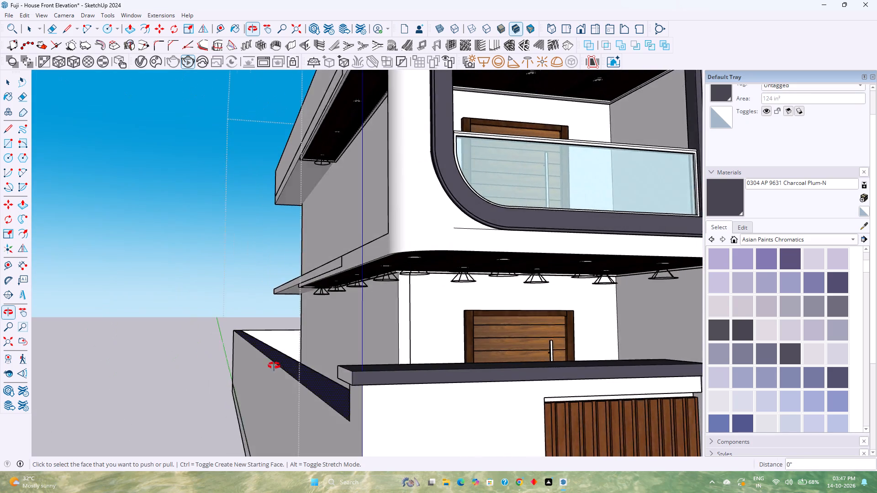
middle_drag(274, 366, 267, 365)
middle_click(266, 365)
scroll(264, 365, down, 4)
middle_drag(383, 366, 216, 367)
middle_click(211, 367)
scroll(472, 372, up, 3)
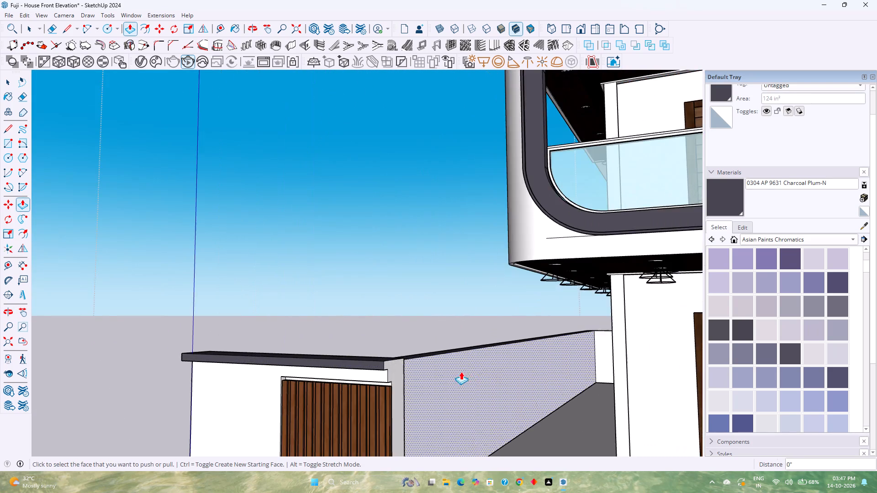
scroll(461, 372, up, 7)
scroll(396, 372, up, 4)
key(l)
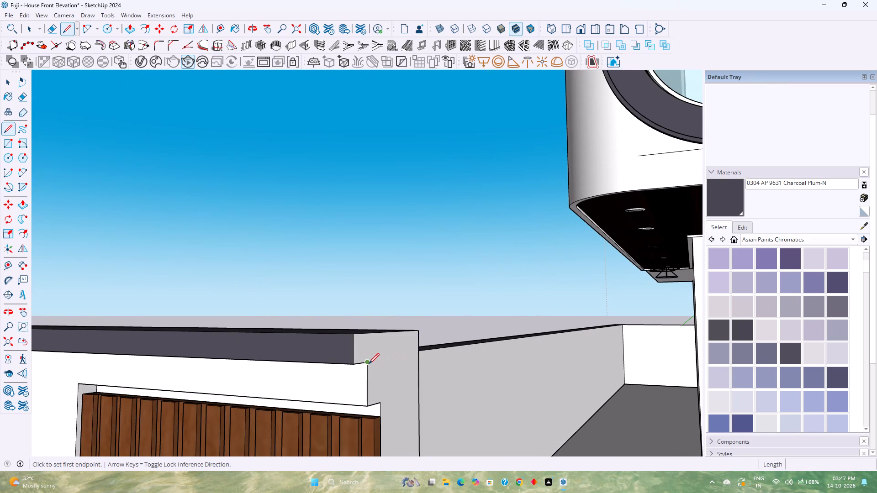
click(369, 364)
click(417, 352)
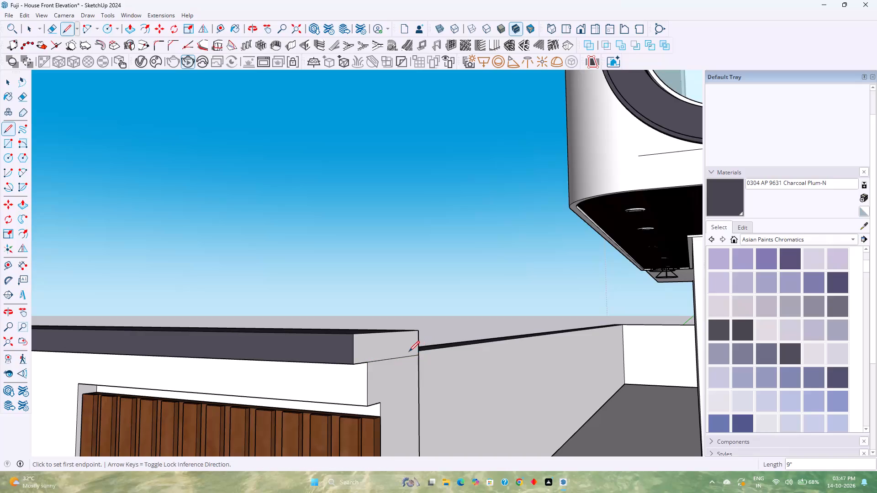
Repeat the last Push/Pull distance on the coping's inner end face to extend it past the wall.
key(p)
double_click(393, 351)
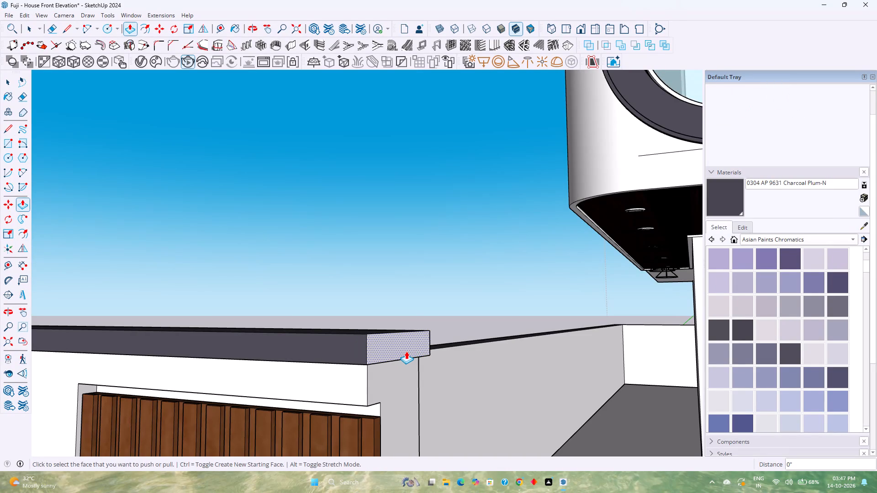
Repeat the same Push/Pull distance once more on the inner end face of the short front wall's coping.
double_click(416, 346)
Paint both end faces of the short front wall's coping with 0304 AP 9631 Charcoal Plum-N.
scroll(416, 346, down, 5)
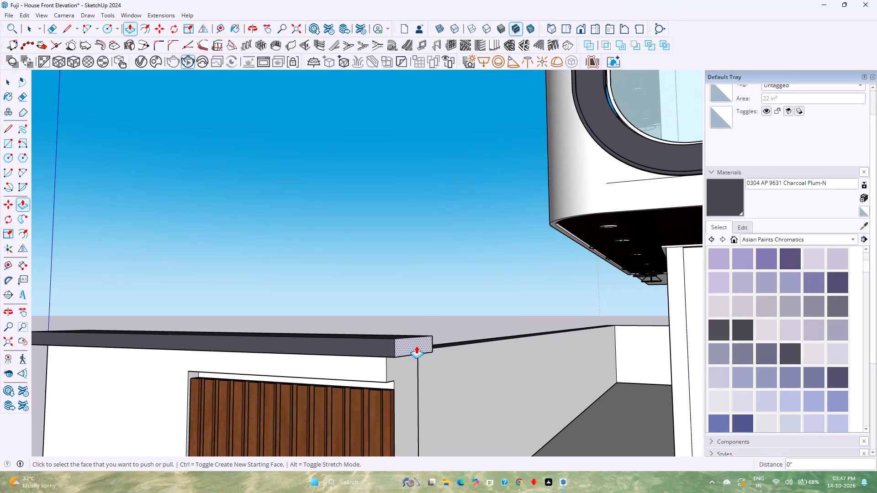
scroll(416, 351, down, 4)
shift+middle_drag(417, 352, 404, 349)
shift+middle_drag(390, 346, 314, 328)
shift+middle_click(313, 328)
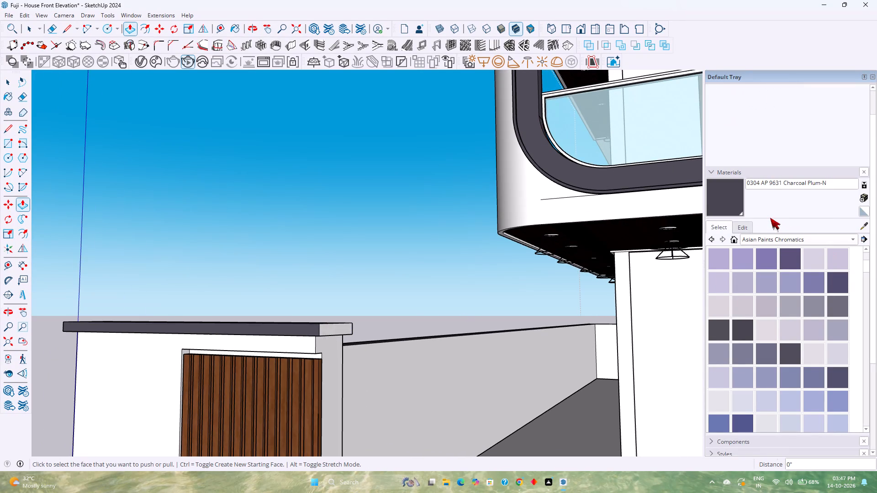
click(712, 198)
click(328, 329)
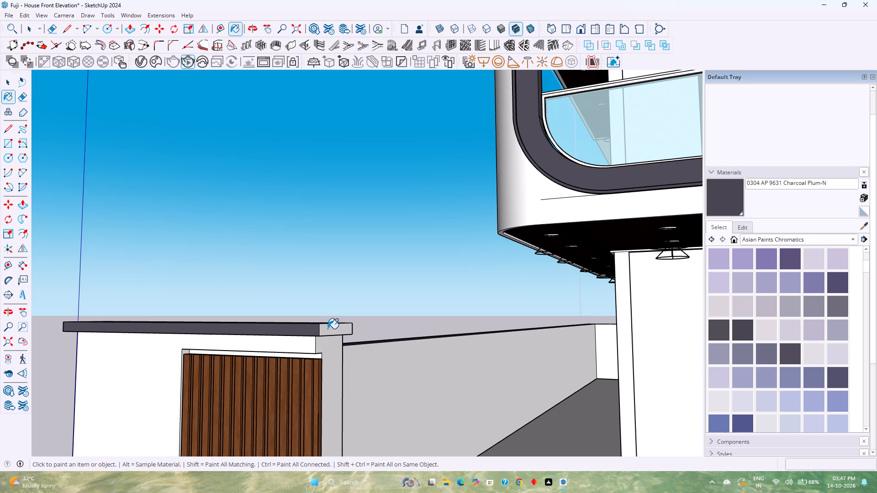
scroll(322, 332, down, 6)
middle_drag(322, 332, 507, 340)
scroll(322, 333, down, 1)
middle_drag(528, 336, 616, 332)
middle_click(617, 332)
scroll(417, 336, up, 3)
click(409, 332)
scroll(409, 332, down, 3)
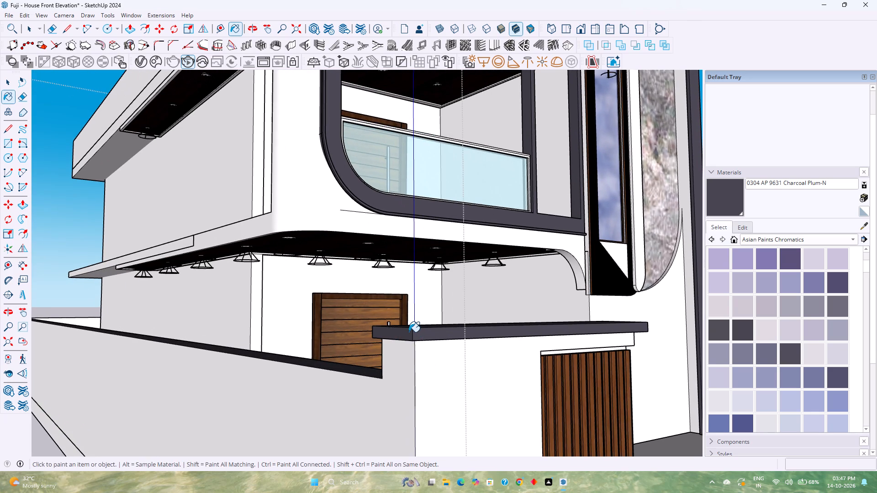
Delete the stray 9" vertical edge on the short front wall's back side, below the coping.
middle_drag(510, 357, 526, 357)
middle_drag(462, 356, 768, 359)
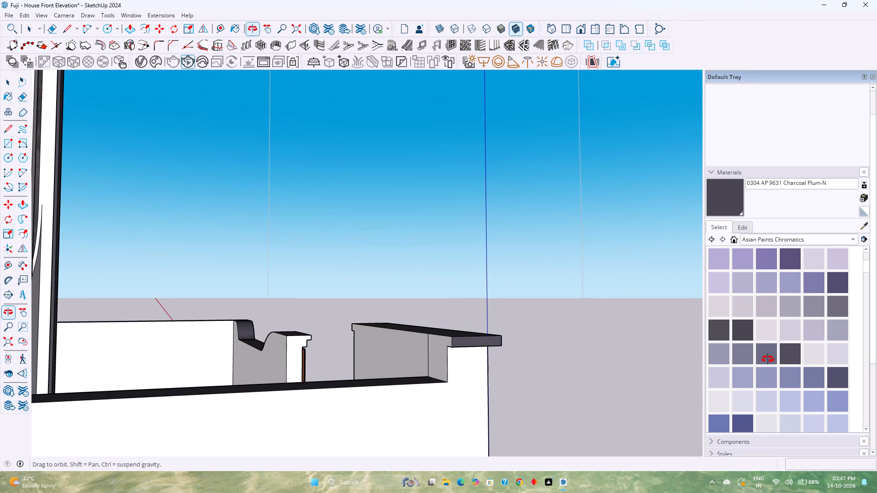
middle_drag(768, 359, 766, 359)
middle_click(765, 359)
middle_click(761, 359)
middle_click(755, 360)
middle_drag(751, 362, 735, 367)
key(space)
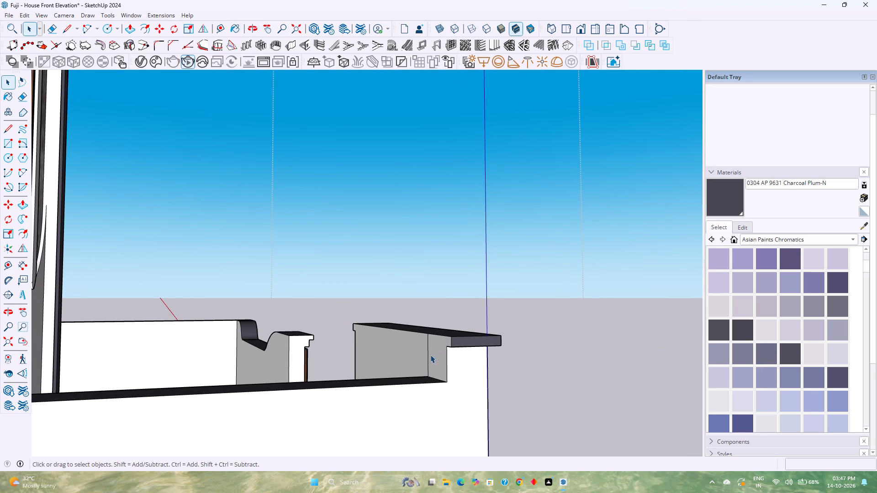
click(429, 357)
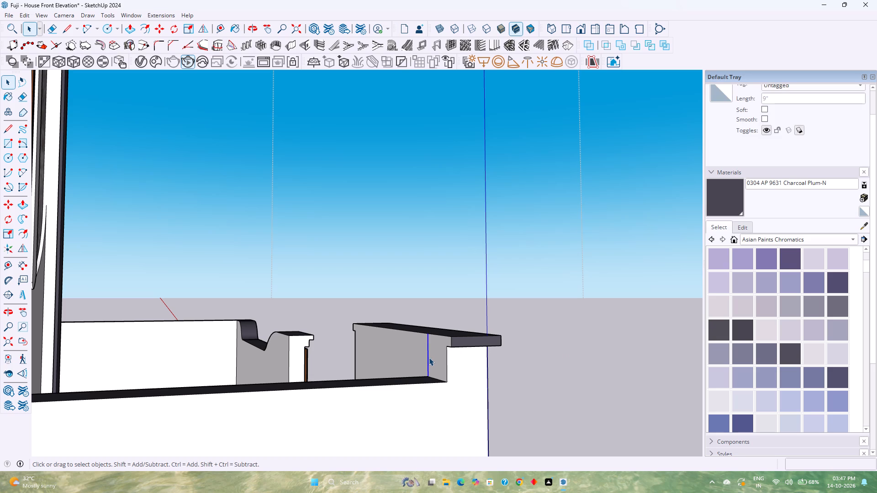
key(Delete)
Draw a line across the long front wall's gate-side end face, continuing the coping's underside to the back edge.
scroll(429, 357, down, 5)
middle_click(466, 372)
middle_drag(465, 372, 359, 386)
middle_drag(359, 386, 354, 386)
middle_drag(335, 386, 254, 382)
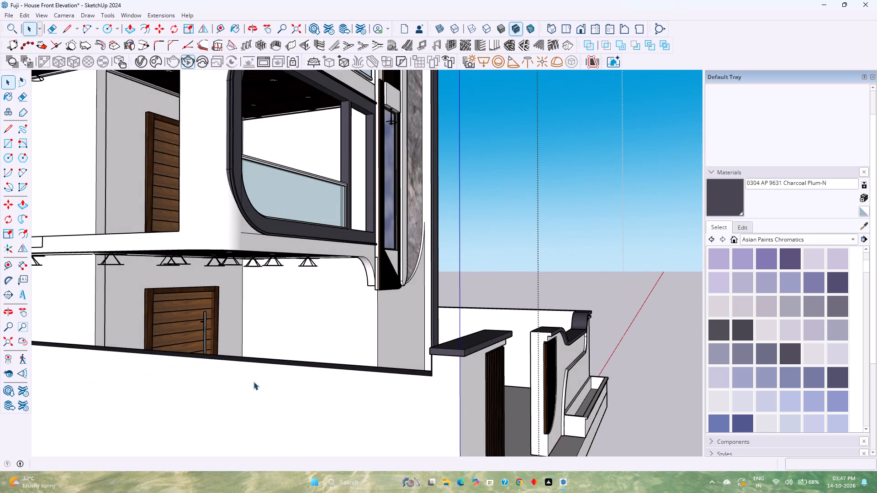
scroll(484, 392, down, 3)
middle_drag(497, 386, 447, 378)
scroll(506, 331, up, 6)
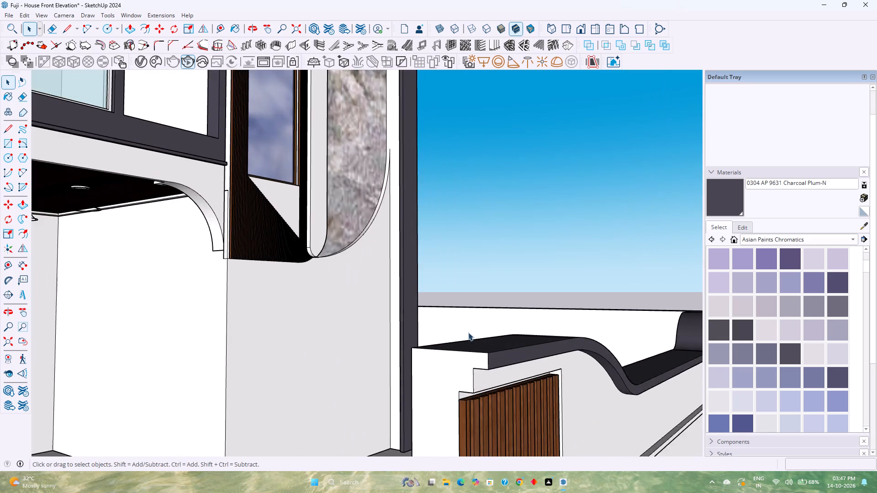
scroll(468, 332, up, 3)
double_click(471, 360)
click(474, 371)
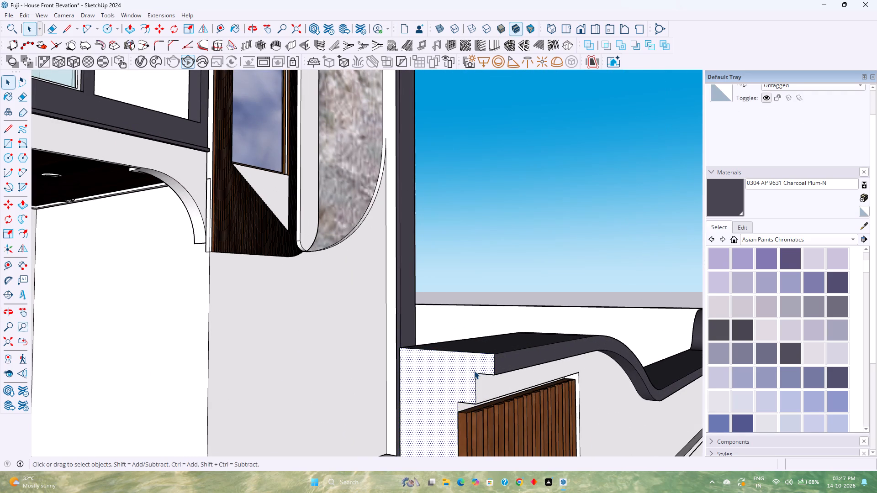
key(l)
click(474, 371)
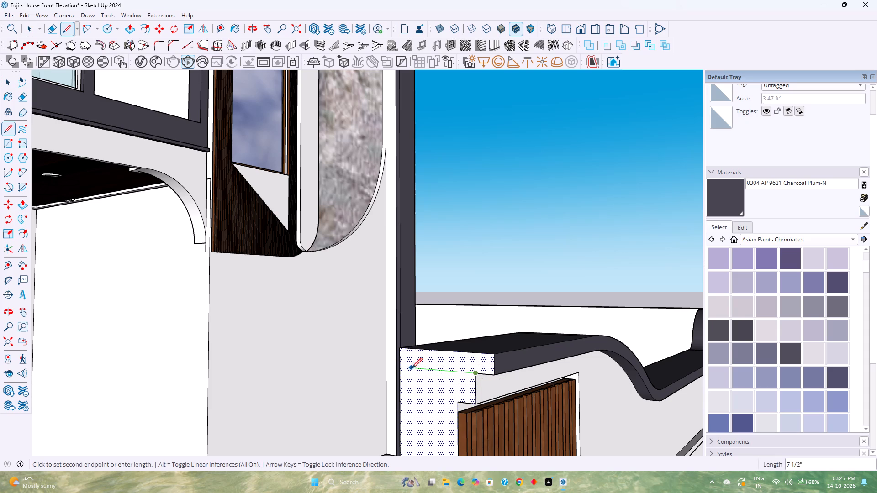
click(402, 366)
key(Escape)
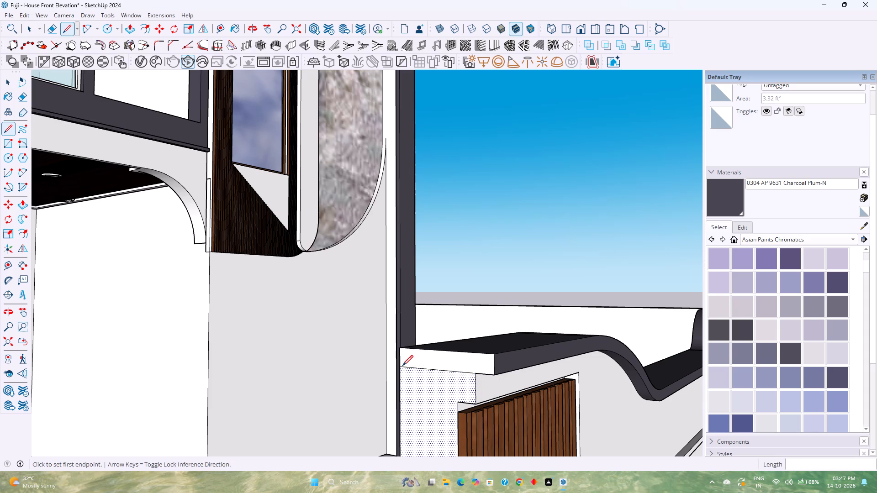
Extend the long front wall coping's gate-side end face outward by applying the last Push/Pull distance twice.
key(p)
key(Escape)
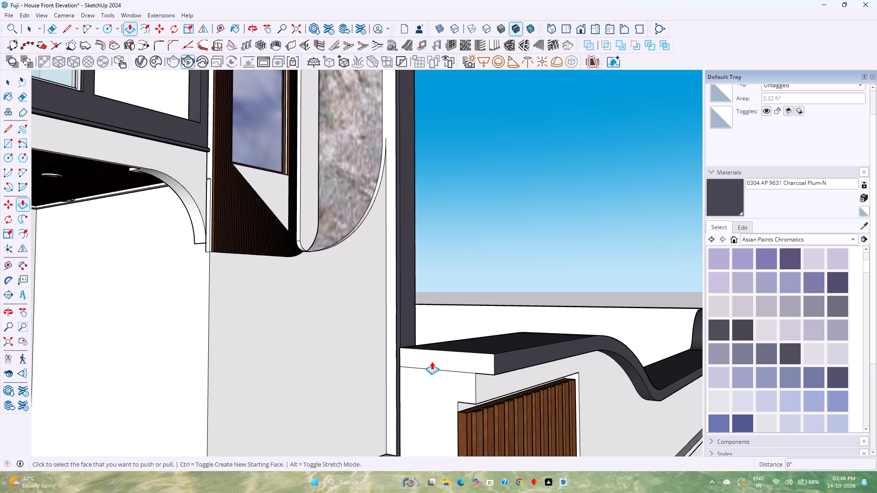
double_click(435, 358)
double_click(432, 359)
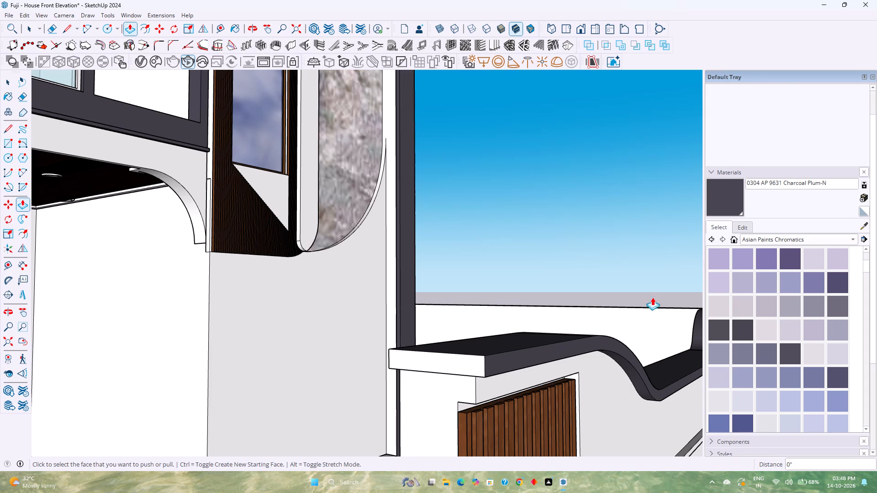
Paint the extended gate-side end face of the long front wall's coping with 0304 AP 9631 Charcoal Plum-N.
click(741, 198)
click(452, 368)
Paint the front and upper faces of the curved trim band on the long front wall, including its S-curve, in Charcoal Plum-N.
scroll(452, 368, down, 1)
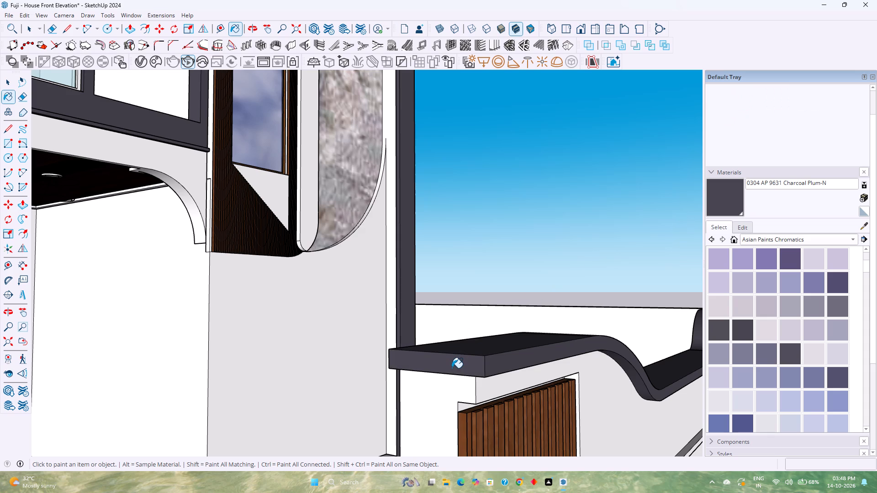
scroll(452, 368, down, 12)
middle_drag(570, 395, 494, 346)
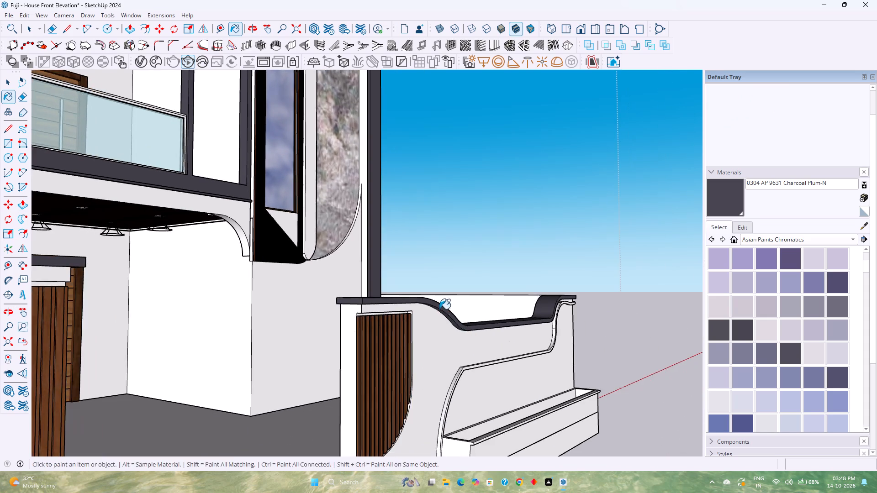
shift+middle_click(439, 309)
shift+middle_click(439, 309)
scroll(402, 339, up, 10)
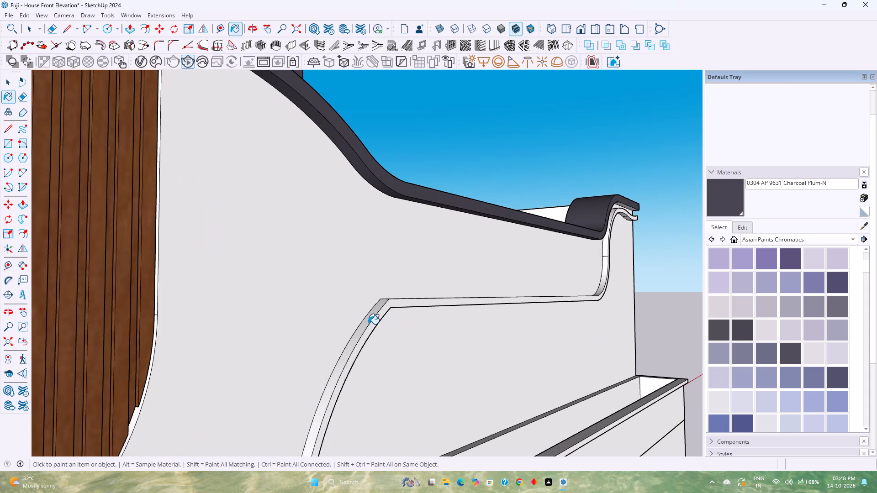
click(368, 323)
click(370, 330)
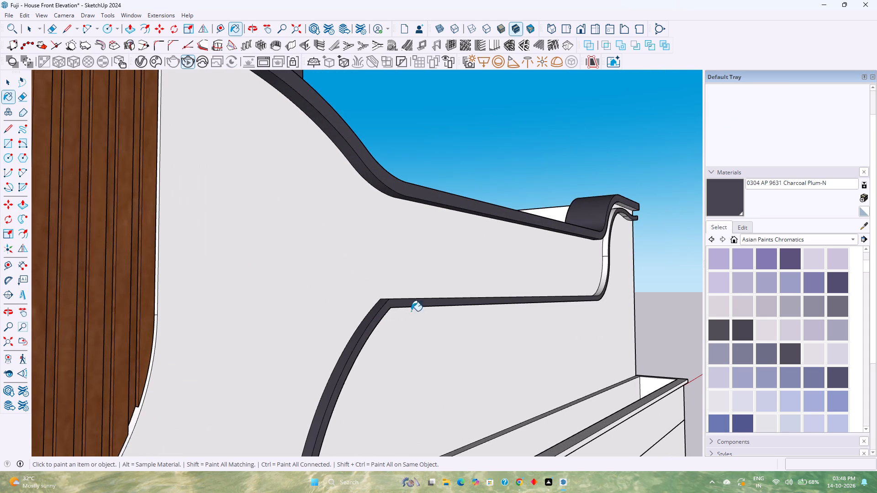
scroll(608, 278, up, 5)
middle_drag(598, 279, 616, 317)
middle_click(613, 321)
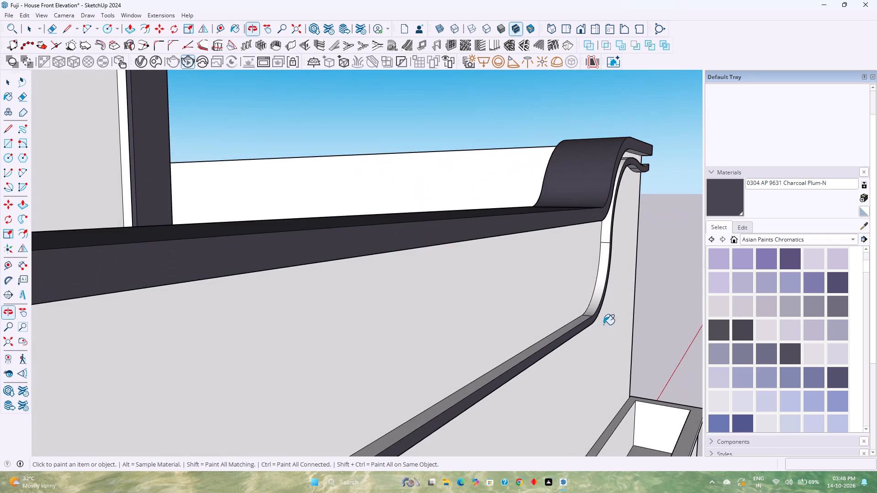
scroll(577, 325, up, 3)
click(577, 319)
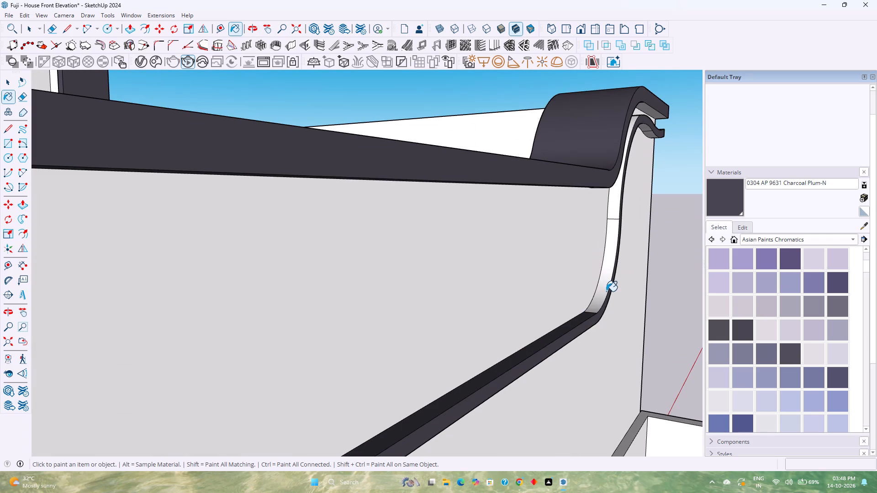
click(606, 291)
click(604, 282)
click(615, 211)
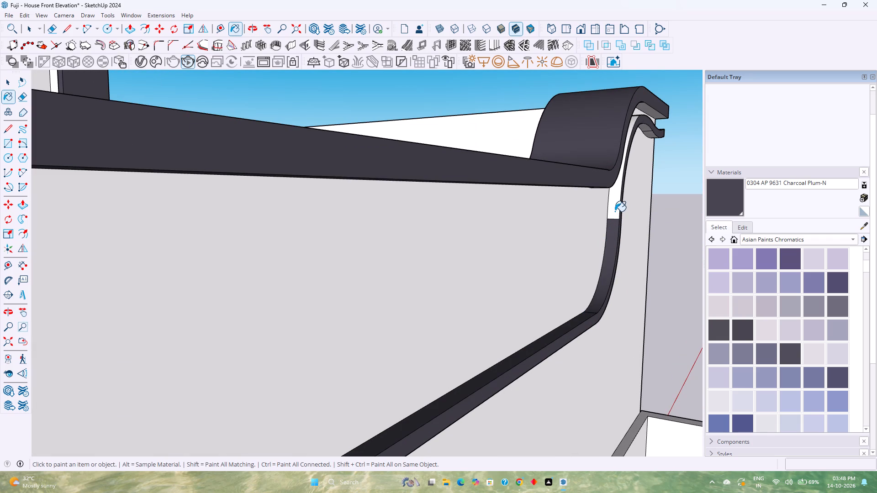
Examine the coping and trim band along the long front wall from the front and outer end for unpainted faces.
scroll(619, 205, up, 7)
scroll(619, 205, down, 9)
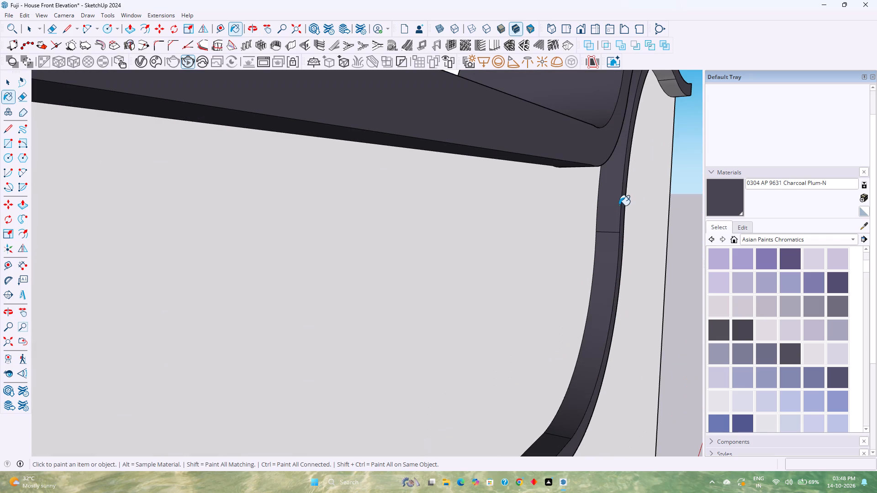
scroll(619, 205, down, 6)
scroll(520, 260, down, 13)
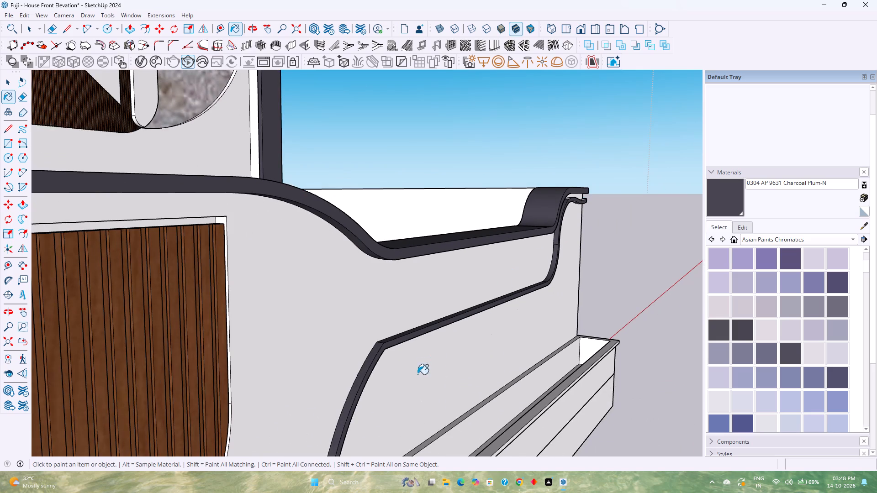
scroll(449, 356, down, 4)
middle_drag(456, 351, 442, 346)
middle_drag(407, 332, 307, 309)
middle_click(267, 305)
middle_click(262, 304)
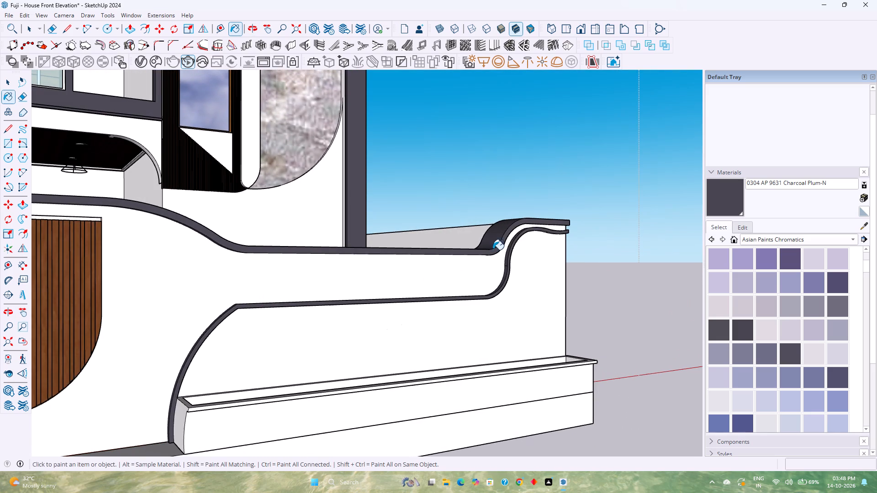
middle_drag(497, 247, 445, 242)
middle_click(431, 242)
middle_drag(351, 246, 238, 254)
middle_click(238, 254)
scroll(532, 205, up, 1)
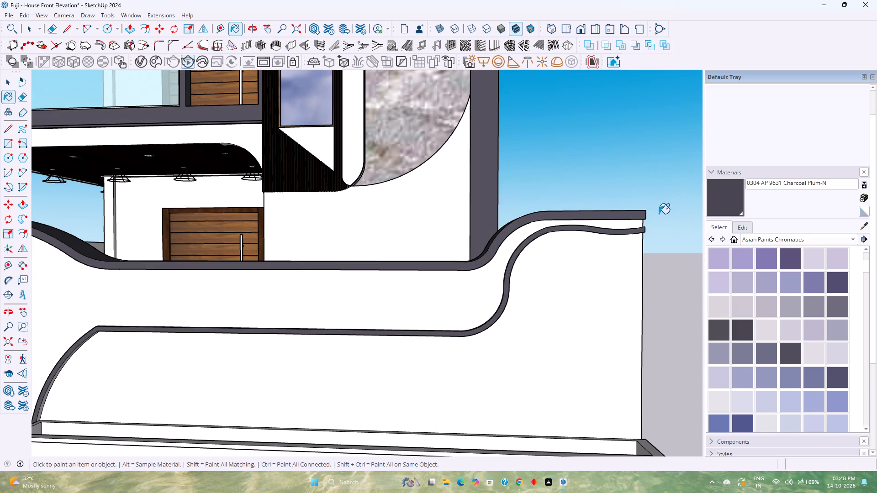
scroll(658, 214, up, 3)
scroll(619, 240, up, 3)
scroll(612, 260, down, 4)
middle_drag(588, 266, 377, 257)
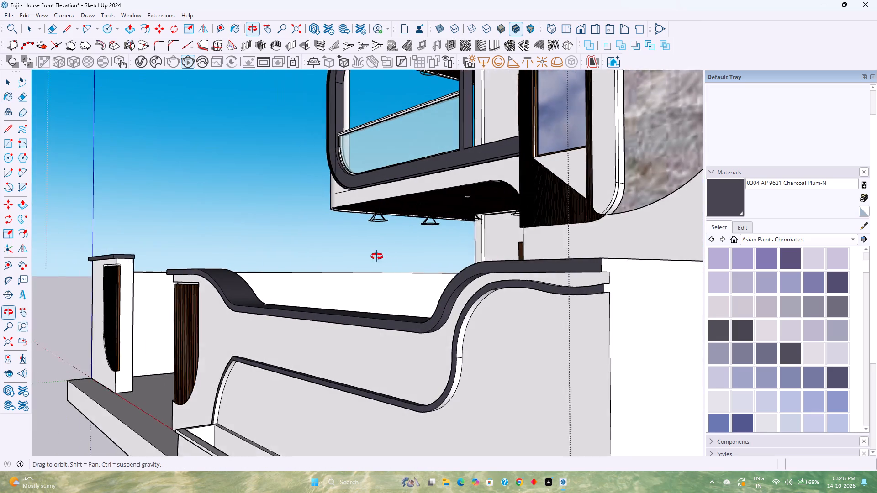
middle_drag(377, 257, 368, 257)
scroll(442, 337, up, 3)
scroll(486, 315, up, 3)
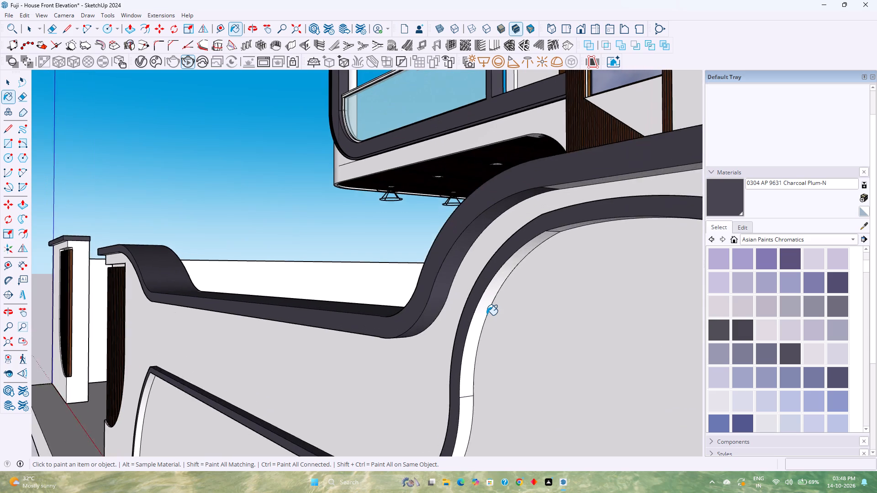
scroll(486, 315, up, 5)
Offset the underside face of the curved trim band's long straight run inward by about 1/2 in on the long front wall.
key(space)
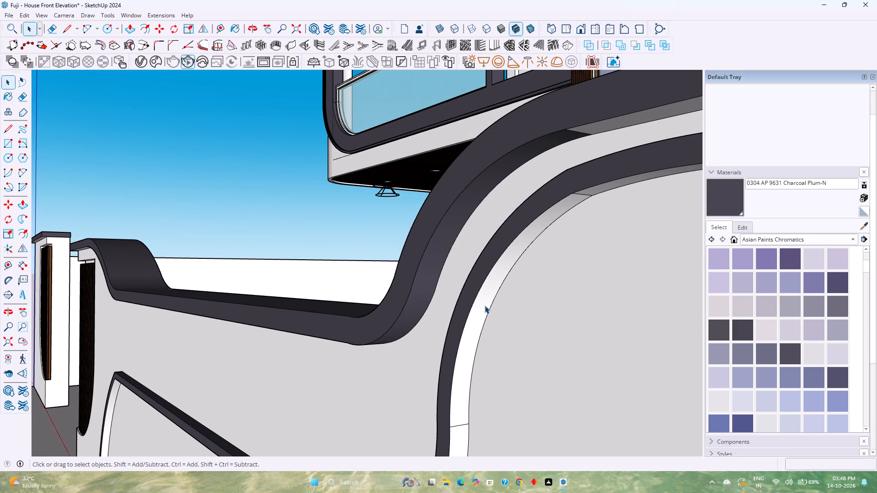
scroll(485, 305, down, 11)
middle_drag(474, 325, 481, 293)
middle_drag(482, 291, 487, 282)
scroll(499, 283, down, 4)
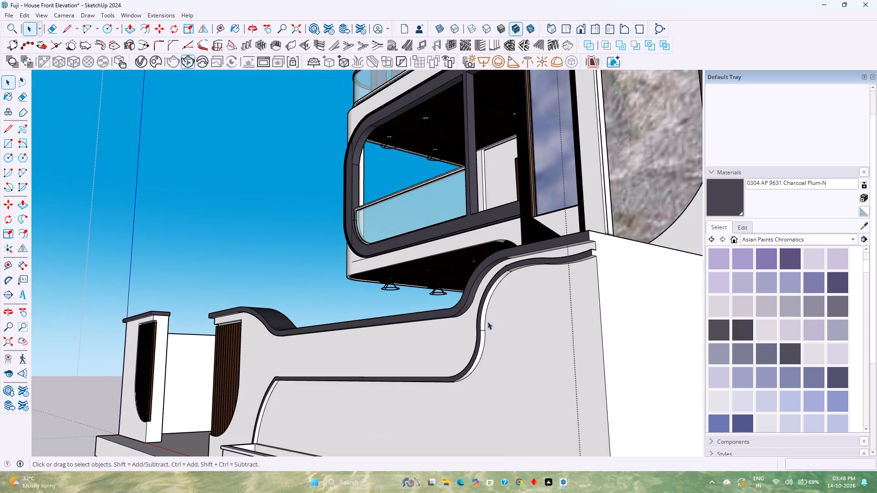
shift+middle_drag(470, 353, 479, 301)
shift+middle_click(480, 301)
scroll(476, 306, up, 6)
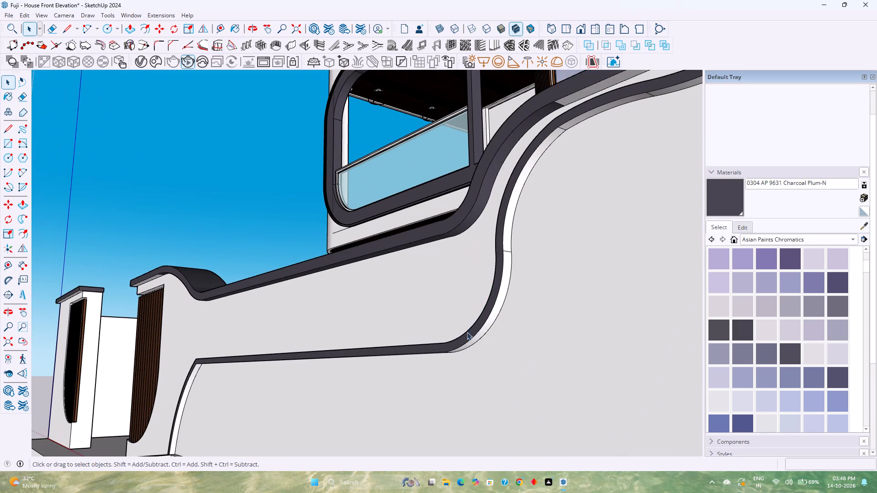
shift+middle_drag(465, 345, 483, 305)
shift+middle_click(483, 305)
scroll(480, 308, up, 7)
scroll(423, 338, up, 2)
middle_drag(423, 338, 426, 294)
middle_click(426, 294)
scroll(416, 305, up, 3)
click(420, 325)
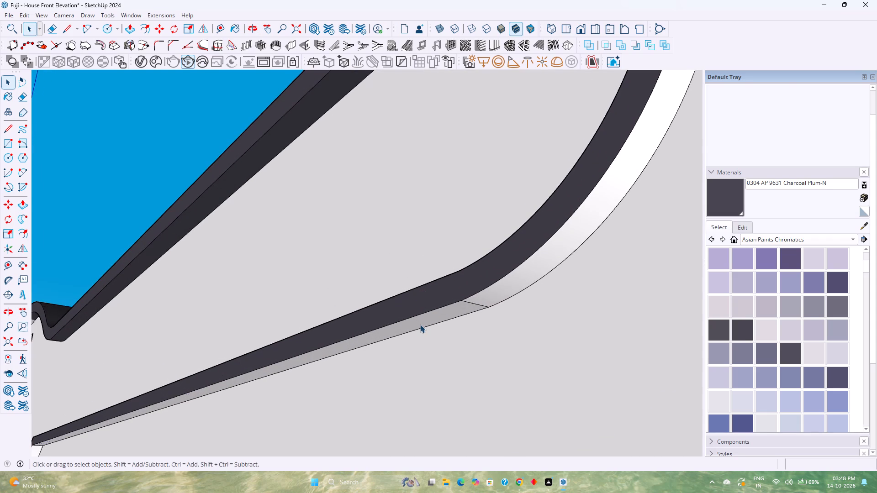
scroll(420, 325, up, 4)
middle_drag(420, 325, 430, 278)
middle_click(431, 273)
middle_drag(433, 266, 433, 260)
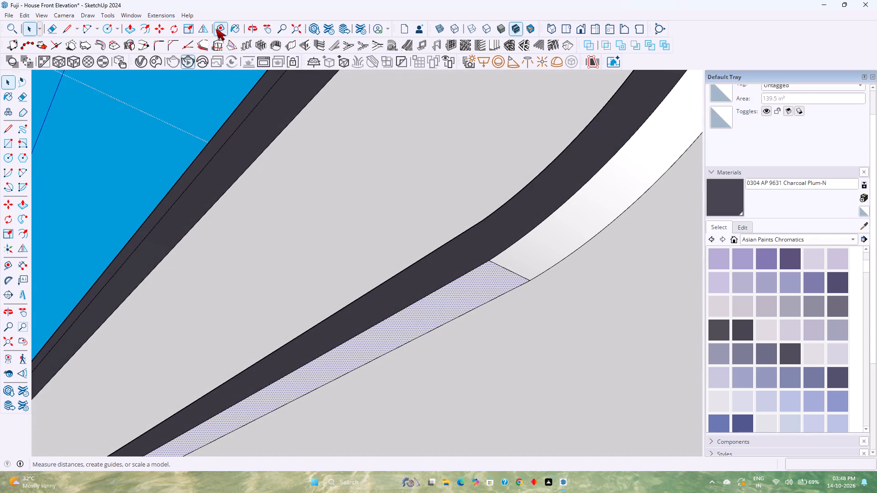
click(150, 34)
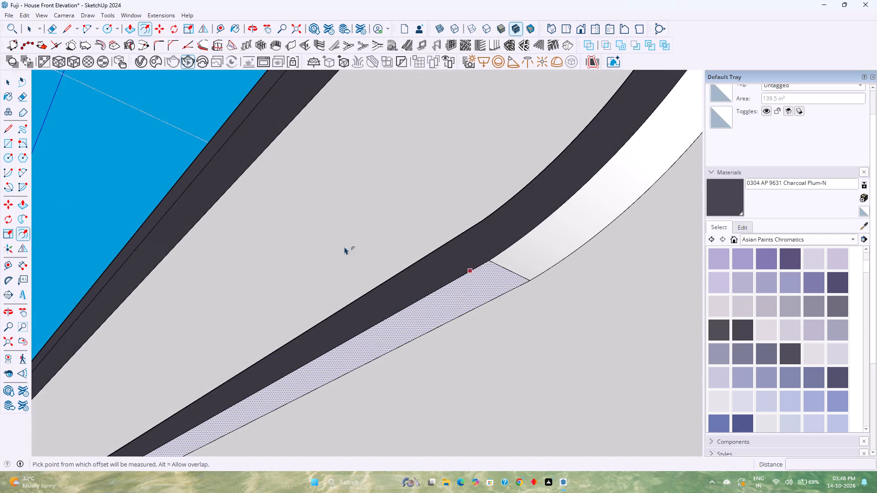
click(462, 279)
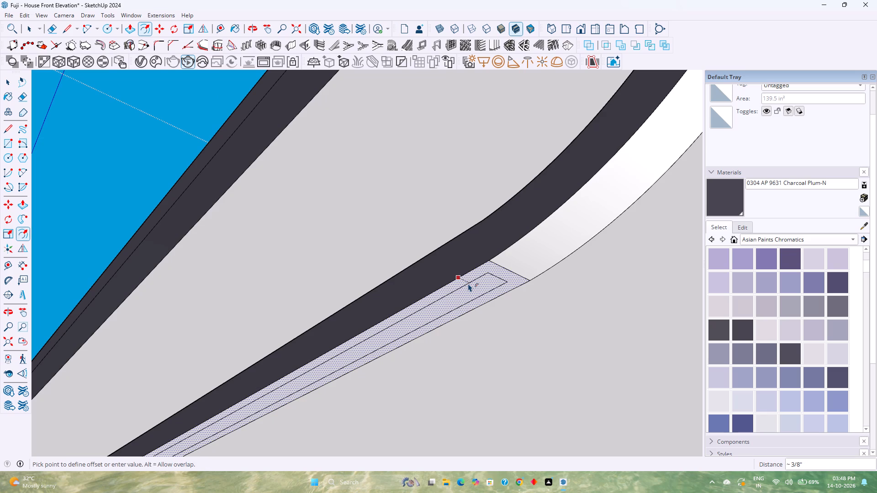
scroll(468, 283, up, 11)
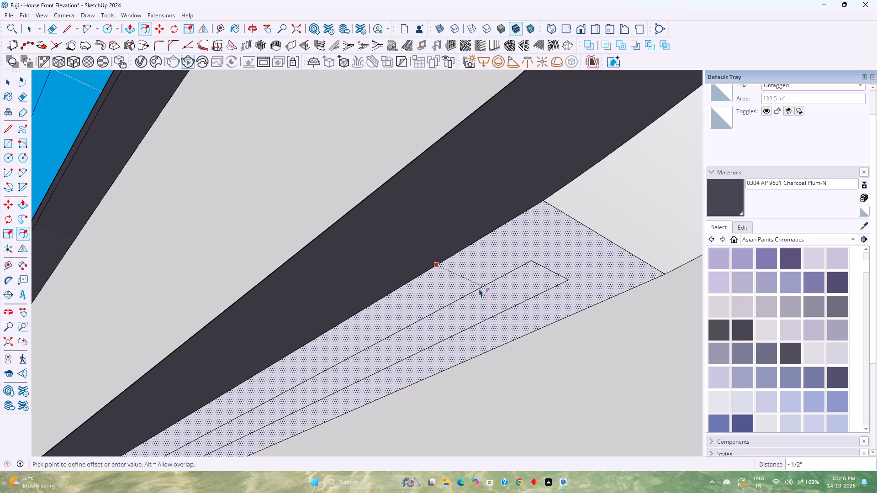
click(479, 288)
key(space)
Copy the offset inner strip with its edges about 1/2 in straight down, below the trim band's underside.
click(489, 303)
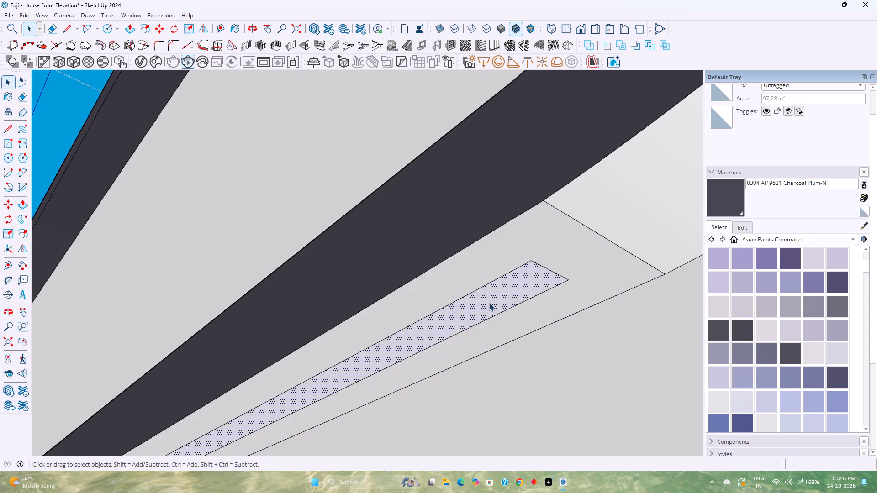
scroll(489, 303, up, 2)
scroll(493, 300, down, 4)
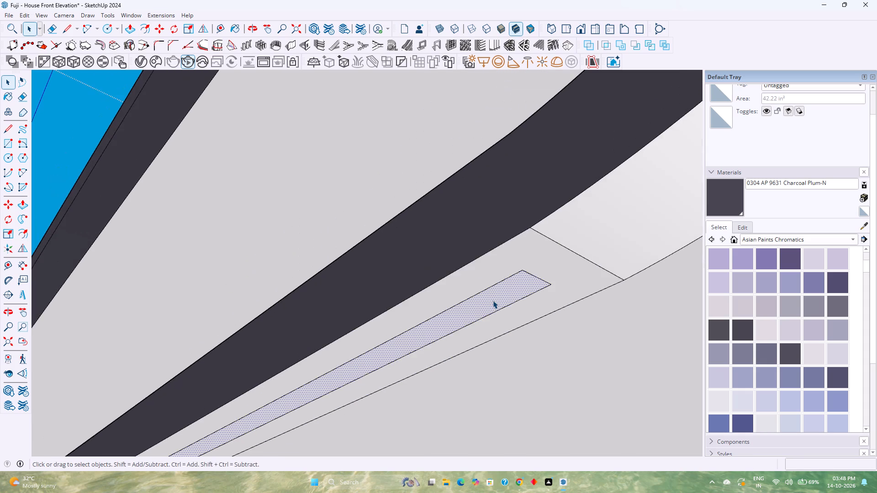
scroll(493, 300, down, 18)
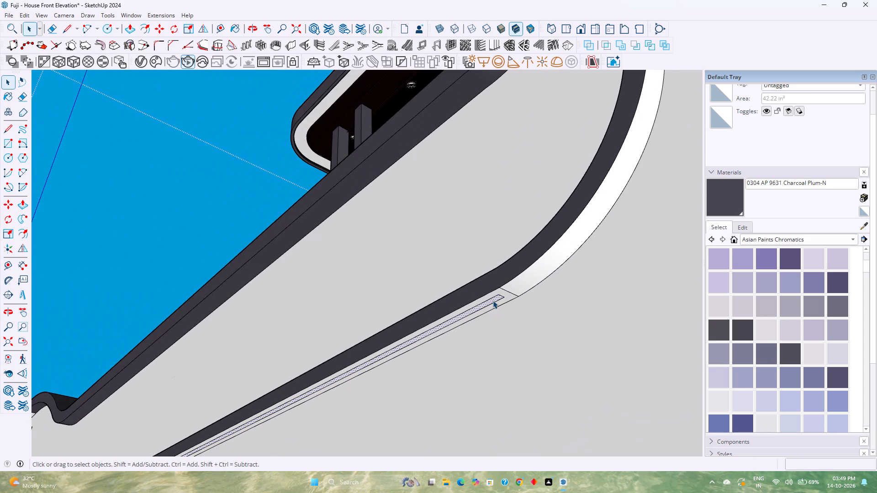
scroll(493, 300, up, 13)
double_click(493, 300)
key(m)
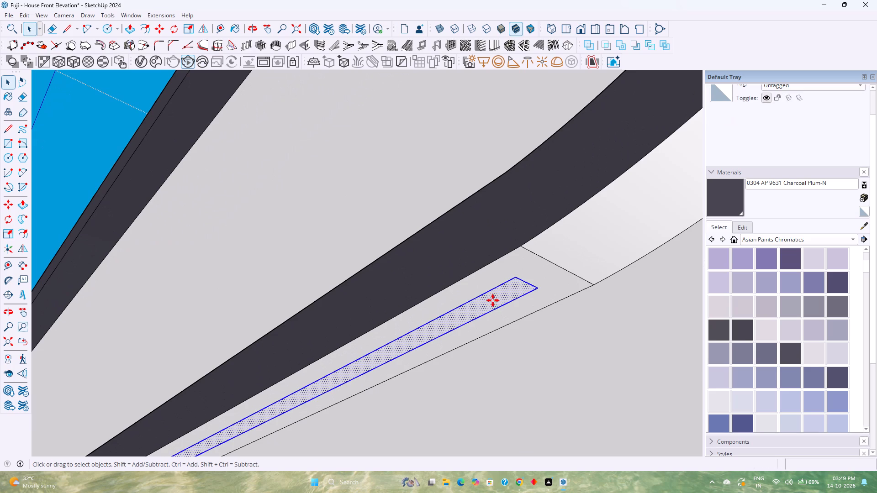
click(515, 279)
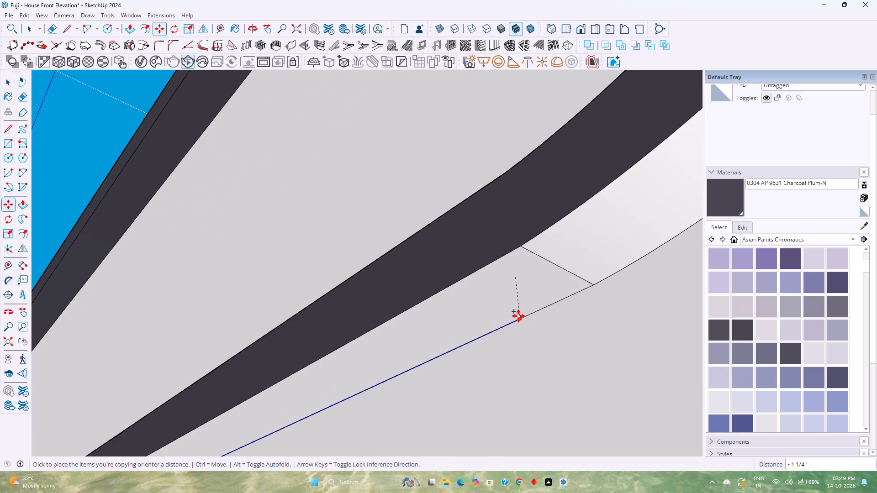
key(Up)
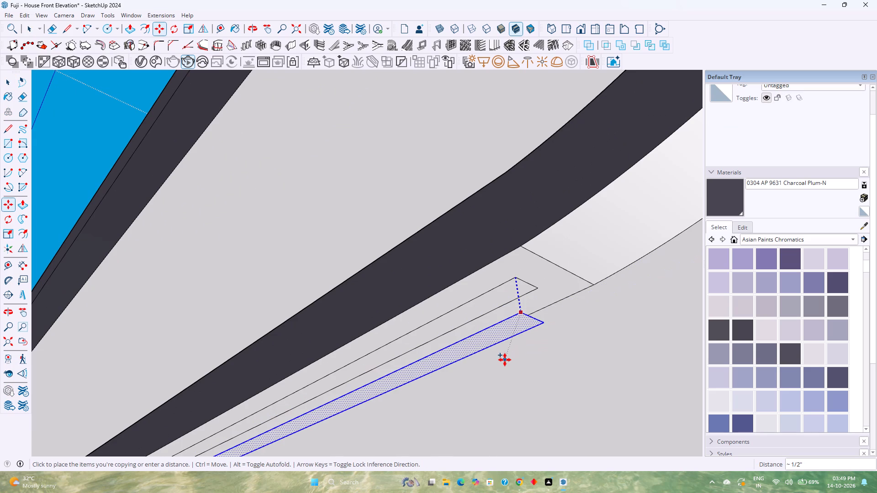
click(505, 360)
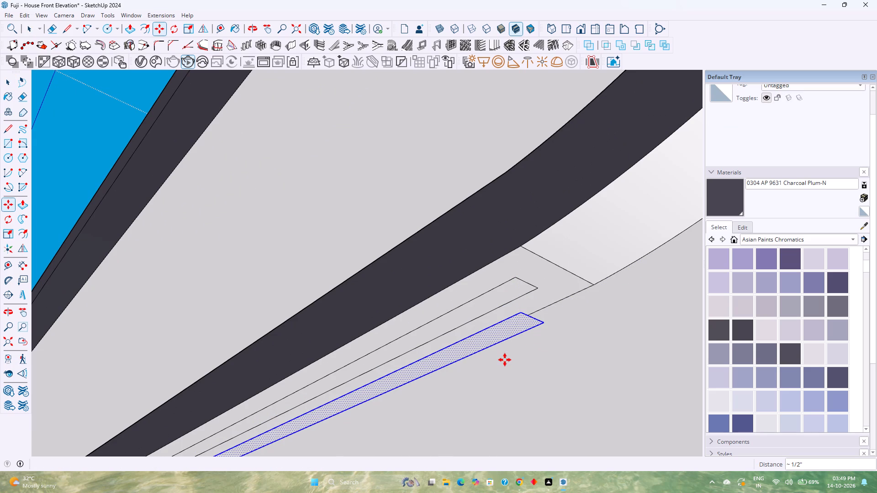
Push the original inner strip 0.25 in up into the trim band's underside to form a recess.
key(space)
click(496, 296)
key(p)
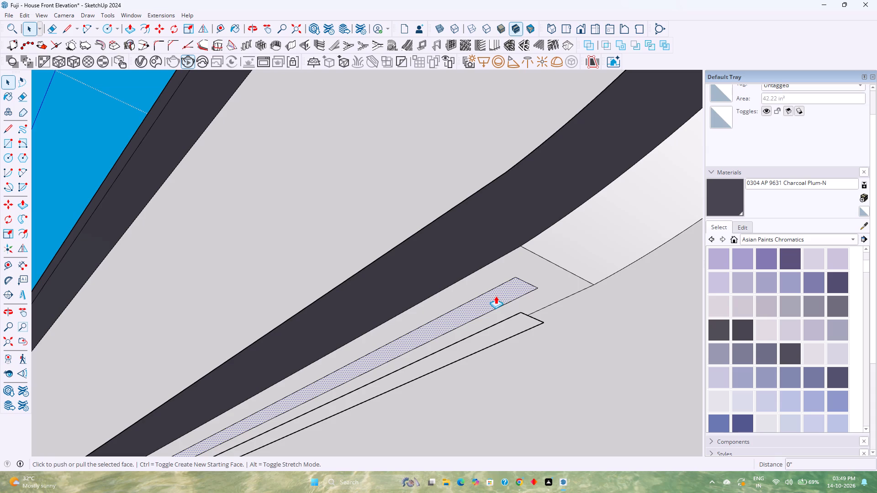
click(496, 296)
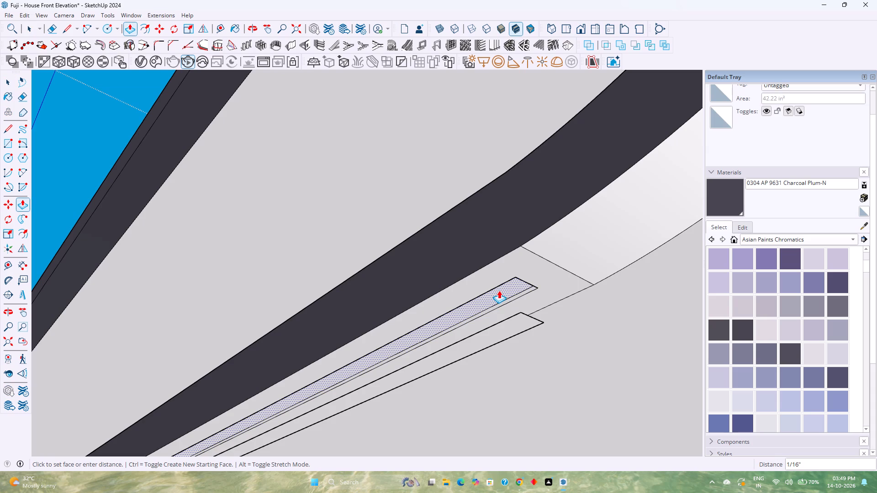
scroll(499, 290, up, 1)
text(0.25)
key(Return)
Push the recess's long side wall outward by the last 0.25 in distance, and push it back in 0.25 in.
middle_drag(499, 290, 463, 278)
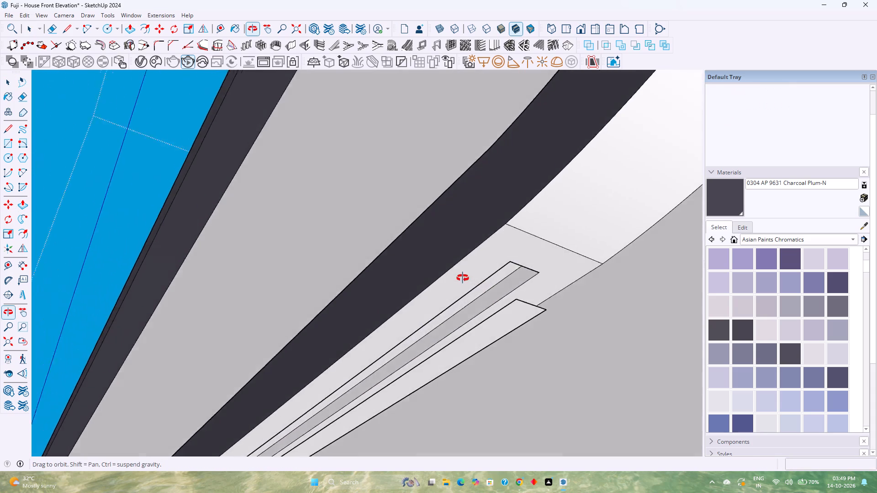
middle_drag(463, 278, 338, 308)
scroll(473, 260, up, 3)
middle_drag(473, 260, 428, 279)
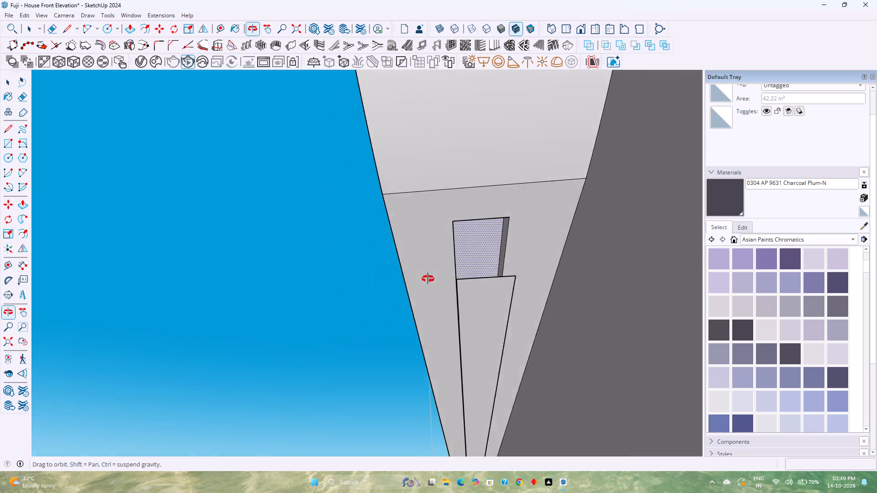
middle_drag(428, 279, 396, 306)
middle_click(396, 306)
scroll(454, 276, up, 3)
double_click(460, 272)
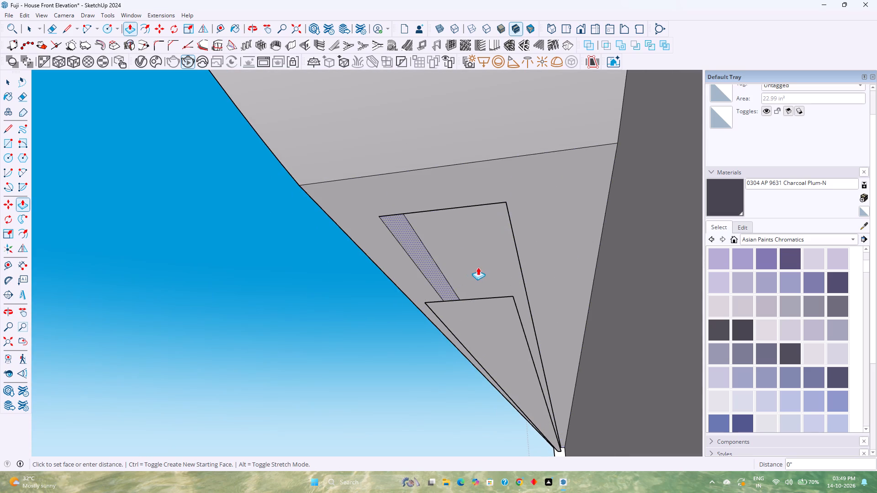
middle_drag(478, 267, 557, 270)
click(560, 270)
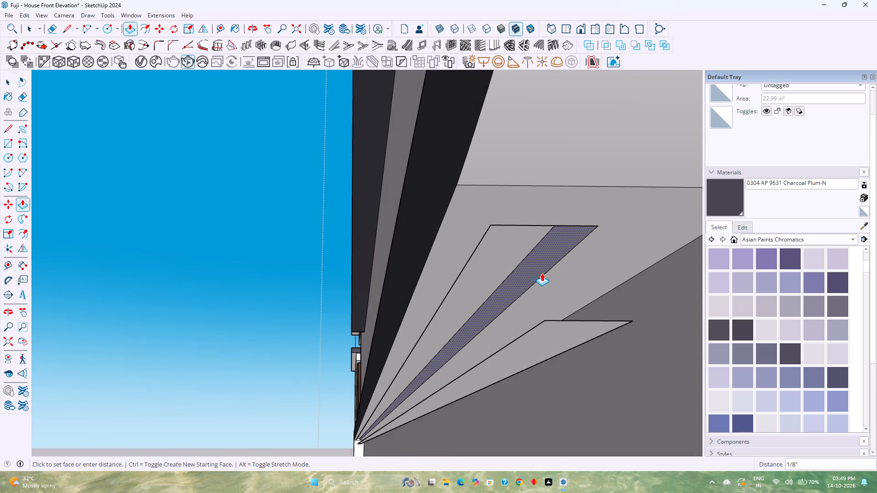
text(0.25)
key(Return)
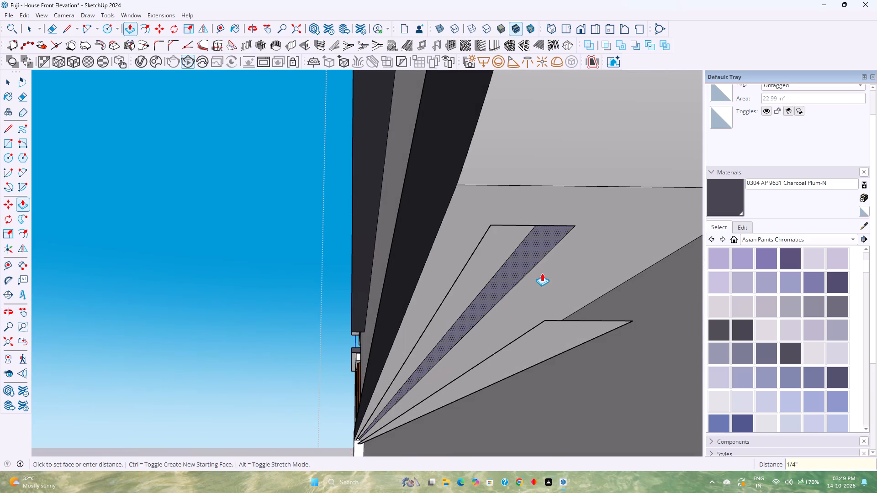
Make a group from the copied strip face and its edges below the trim band.
key(space)
double_click(549, 347)
right_click(549, 347)
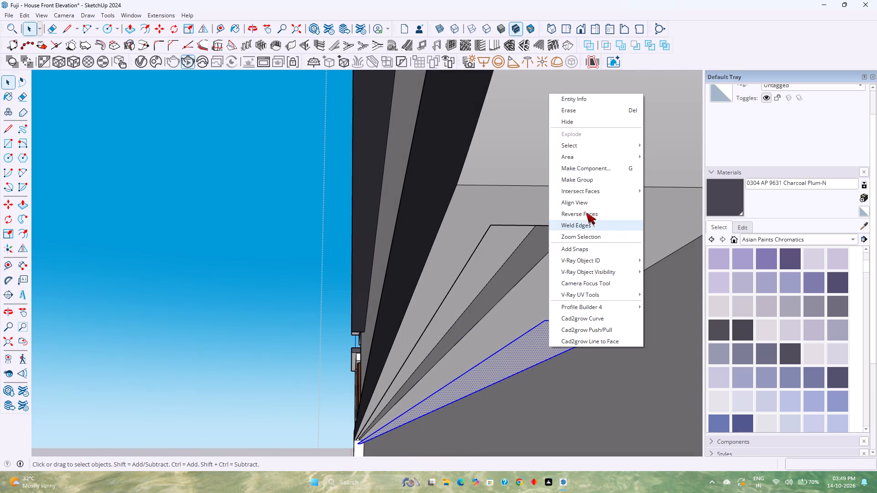
click(593, 178)
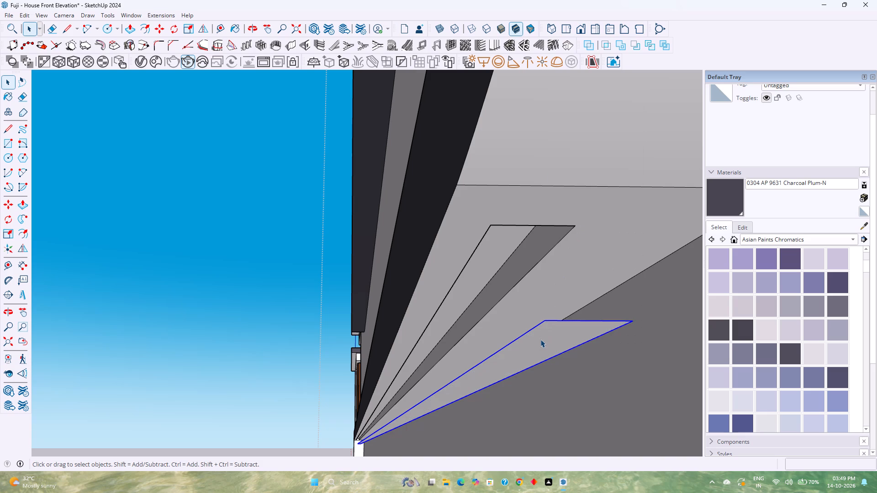
Extrude the face inside the copied strip's group 0.25 in and close the group.
double_click(540, 339)
key(p)
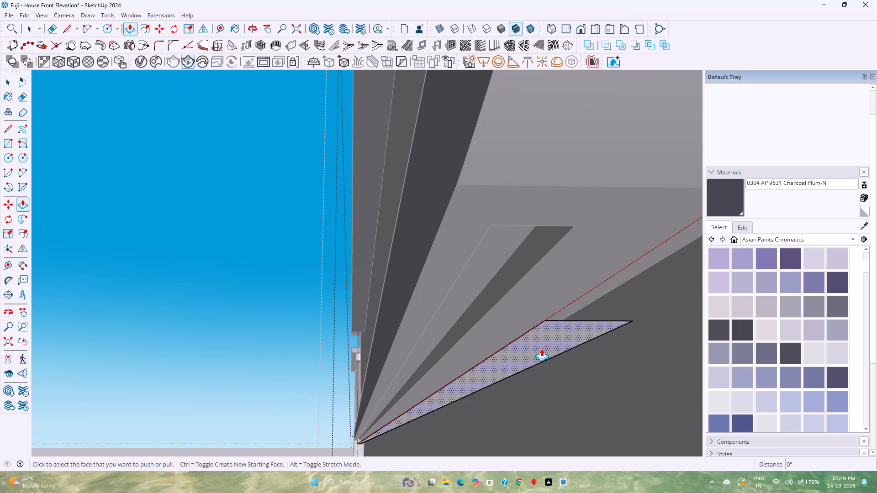
click(541, 348)
text(0.2)
key(5)
key(Return)
key(Escape)
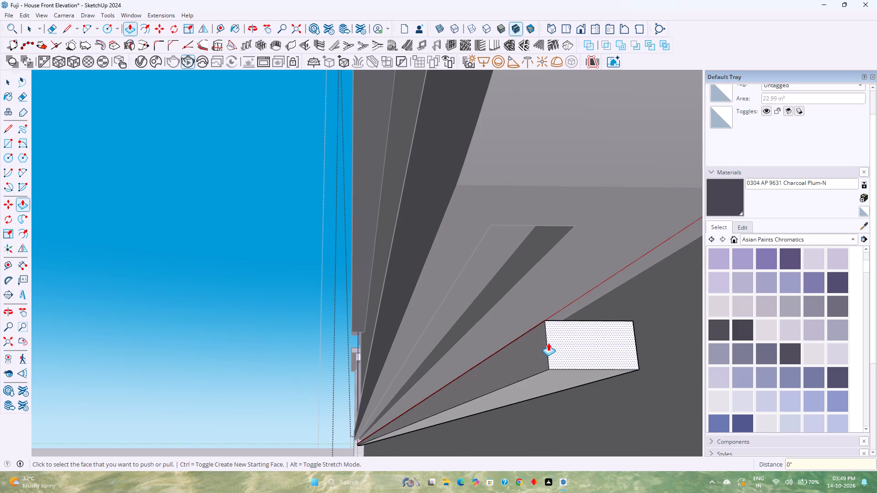
key(space)
click(548, 343)
key(Escape)
Move the grouped strip by its corner into the recess in the trim band's underside, seating it flush with the opening.
click(548, 343)
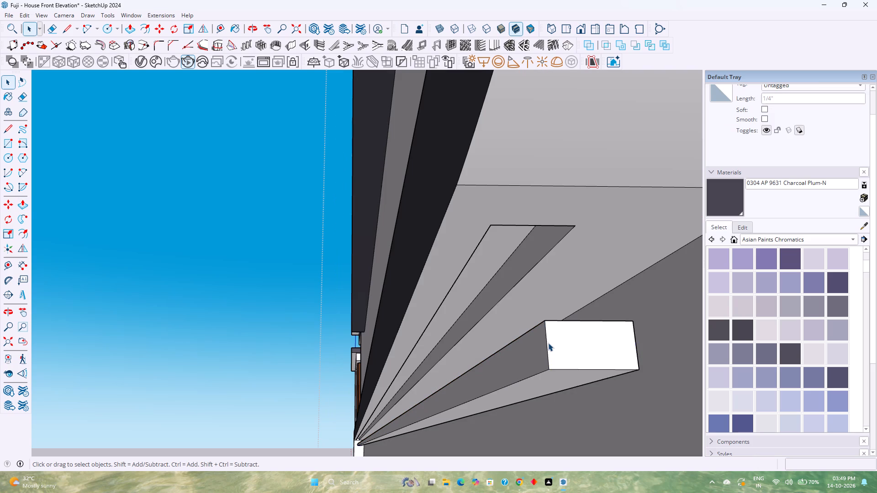
key(m)
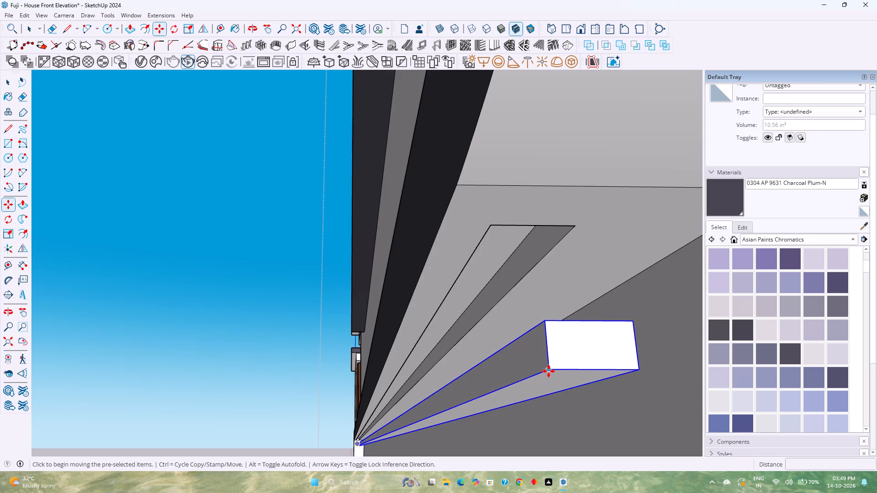
click(549, 371)
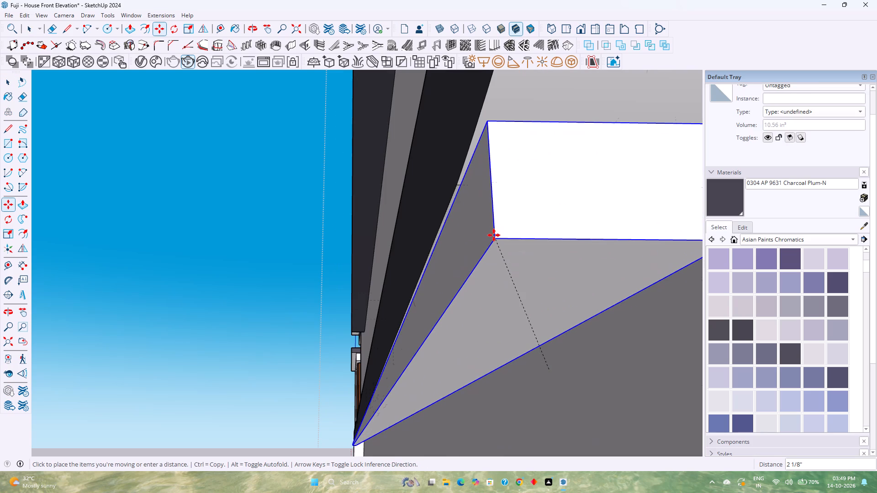
key(k)
key(Escape)
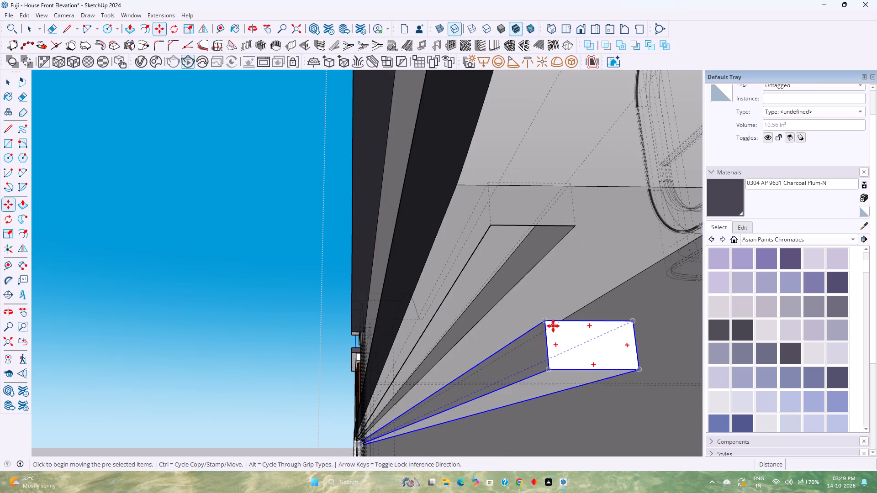
click(545, 321)
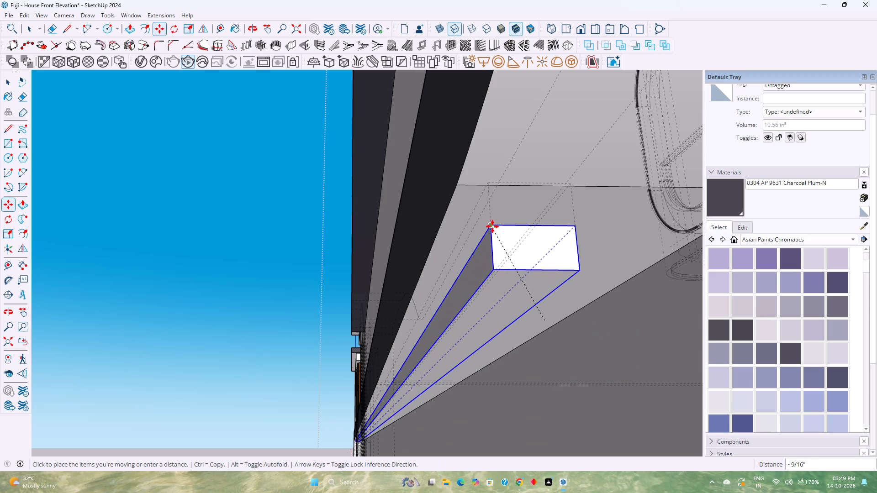
click(491, 224)
click(494, 269)
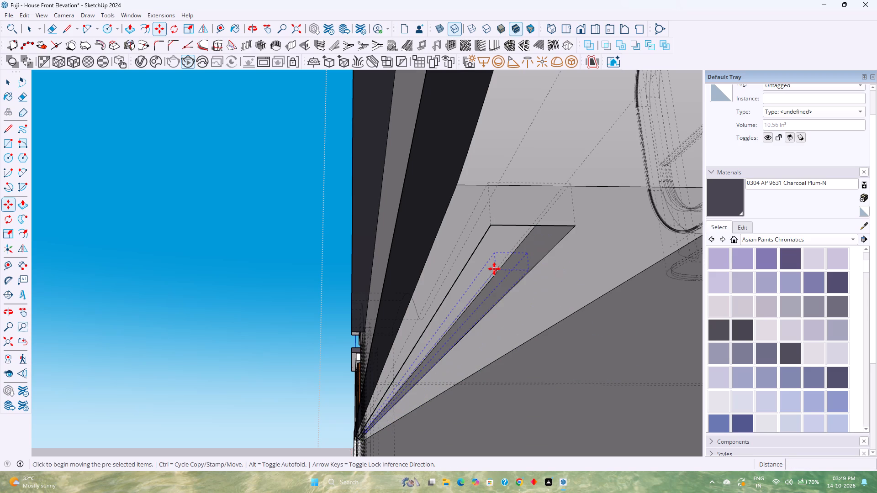
key(Up)
key(k)
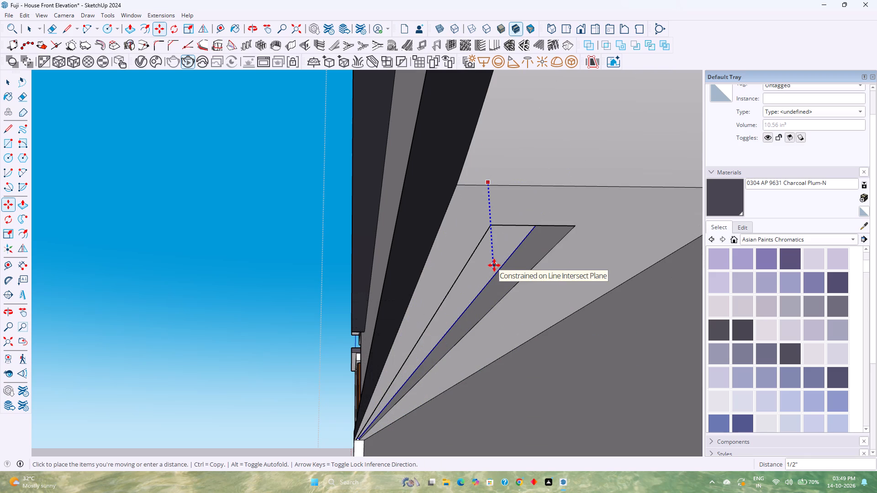
click(492, 227)
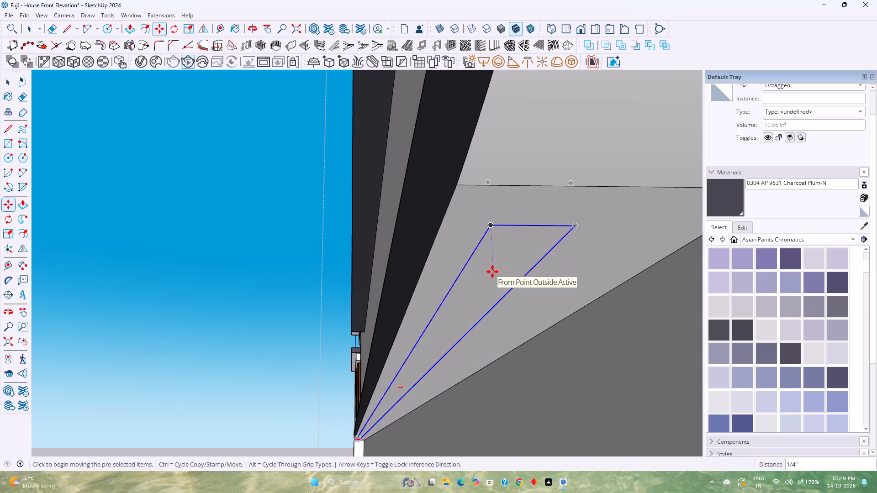
key(space)
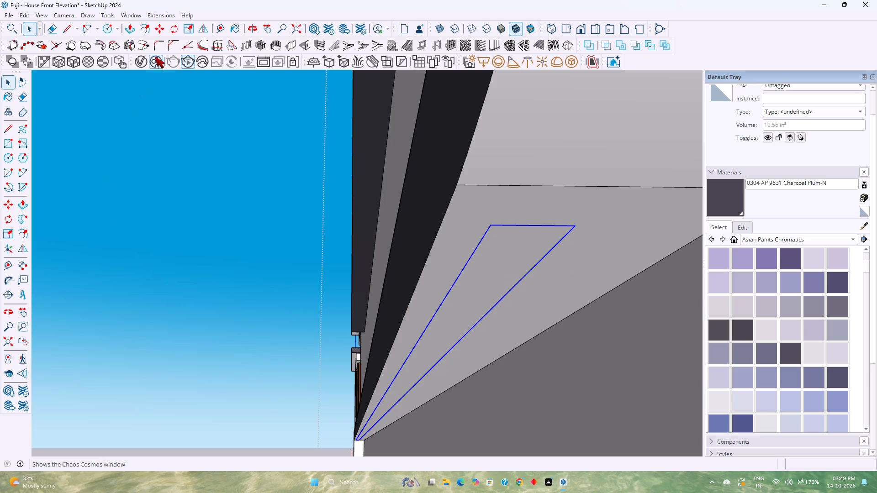
Apply the V-Ray emissive material Outer Curve Light to the grouped strip seated in the trim band's underside recess.
click(143, 58)
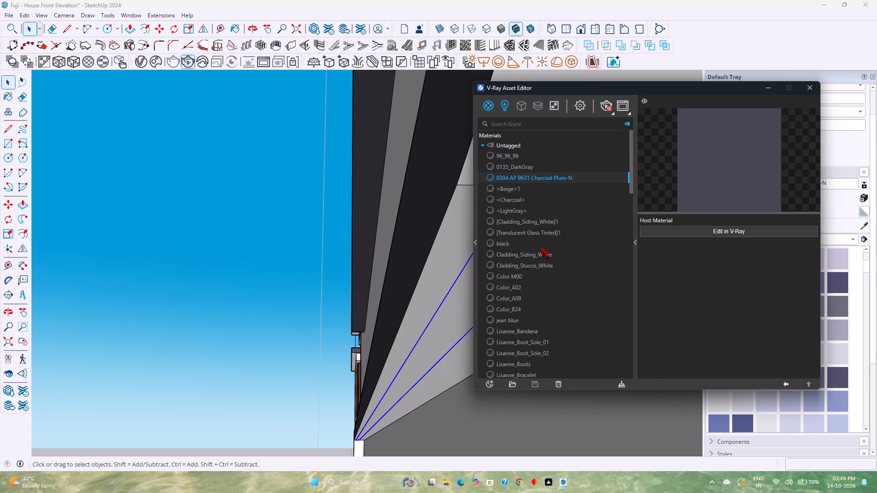
scroll(517, 308, down, 15)
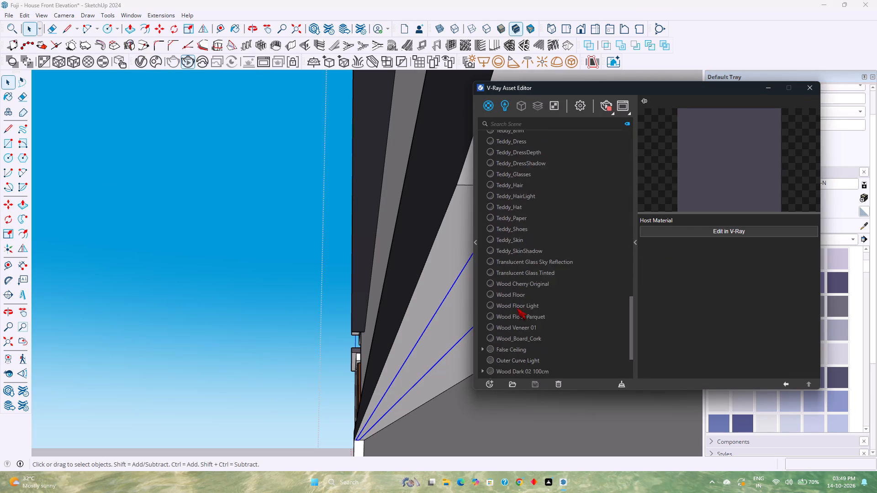
scroll(517, 308, down, 4)
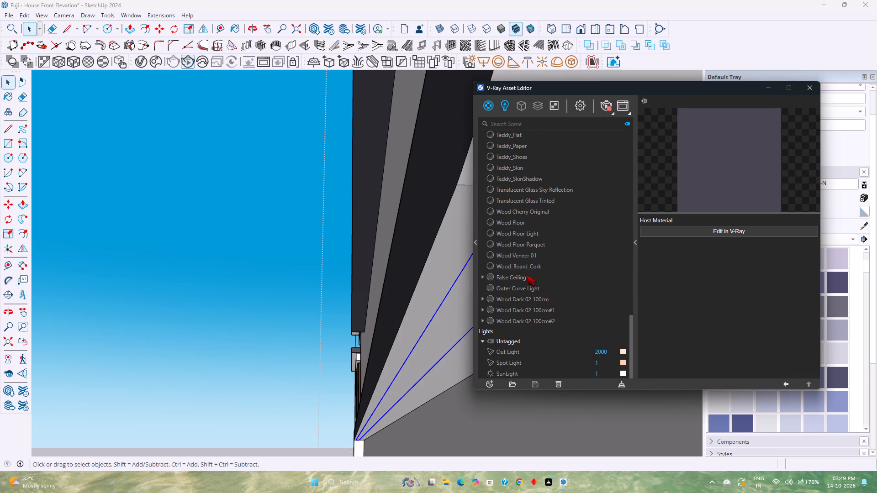
click(526, 275)
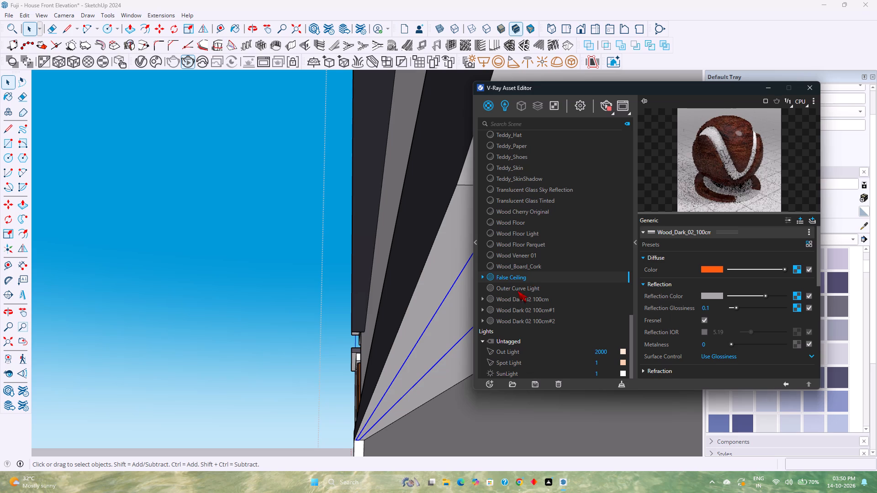
scroll(515, 297, down, 2)
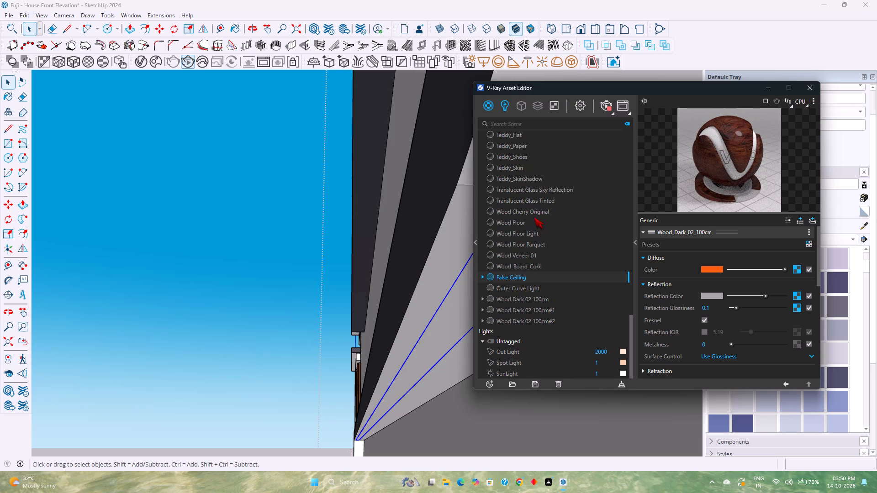
scroll(534, 217, up, 4)
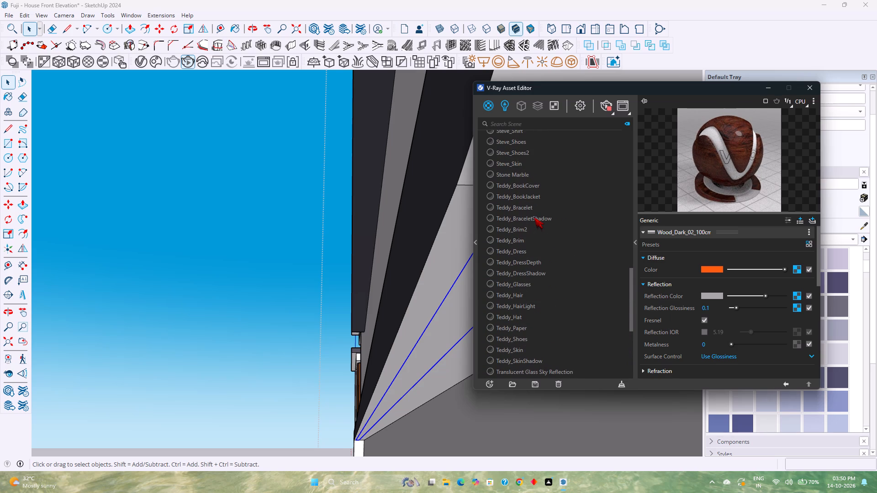
scroll(534, 217, up, 3)
scroll(534, 217, down, 9)
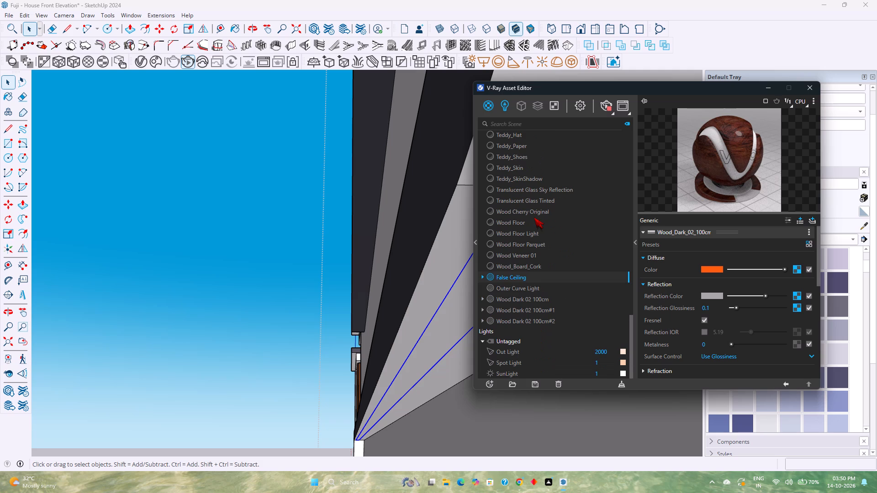
scroll(534, 217, down, 4)
click(539, 287)
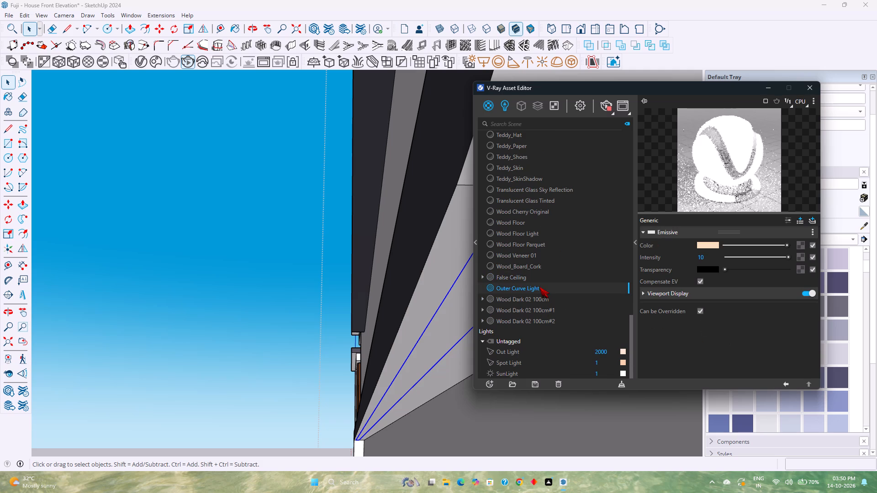
right_click(539, 287)
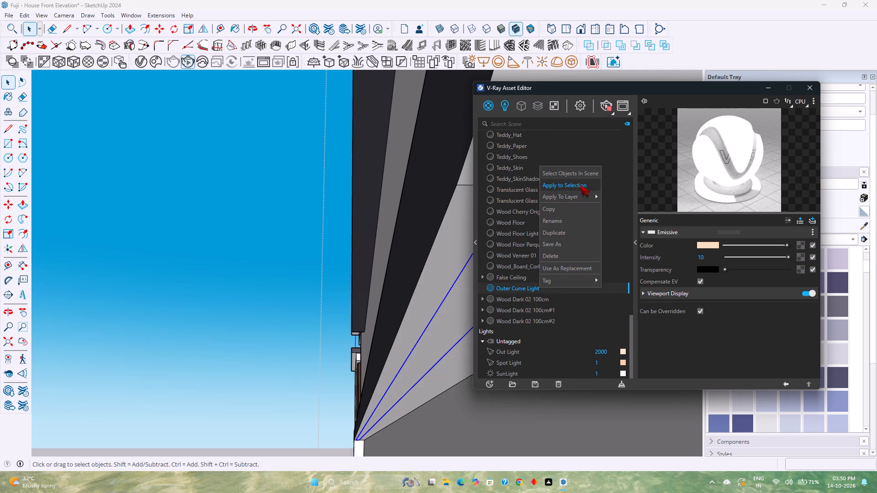
click(580, 185)
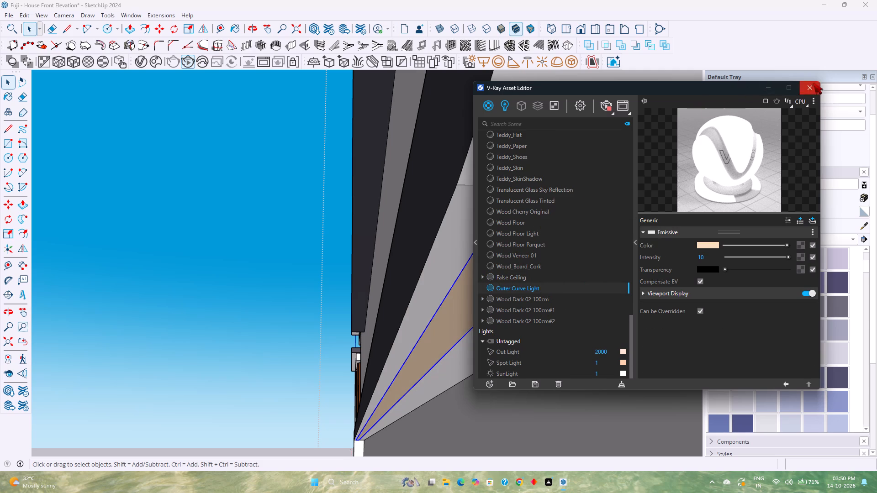
click(812, 86)
key(Escape)
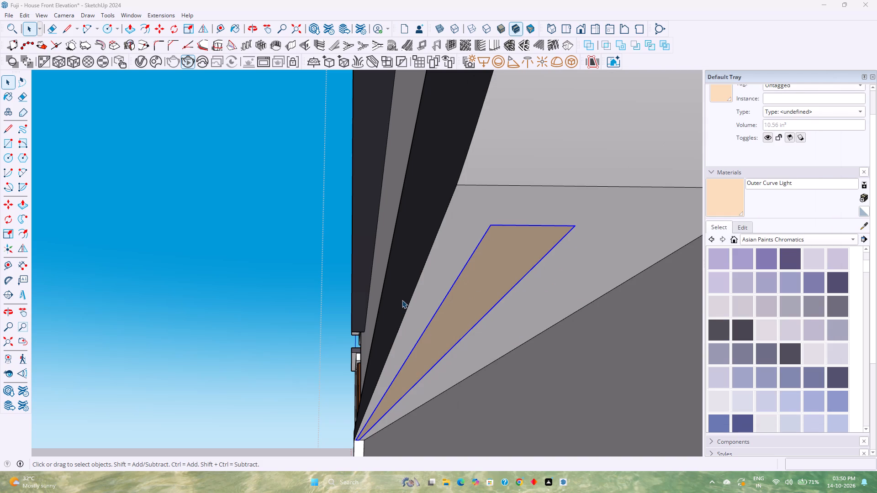
Render the whole front elevation in V-Ray with the new strip light, and close the rendered image after checking it.
scroll(402, 300, down, 7)
middle_drag(402, 300, 485, 324)
scroll(433, 308, down, 1)
middle_click(485, 324)
scroll(485, 324, up, 1)
scroll(485, 324, down, 8)
key(Escape)
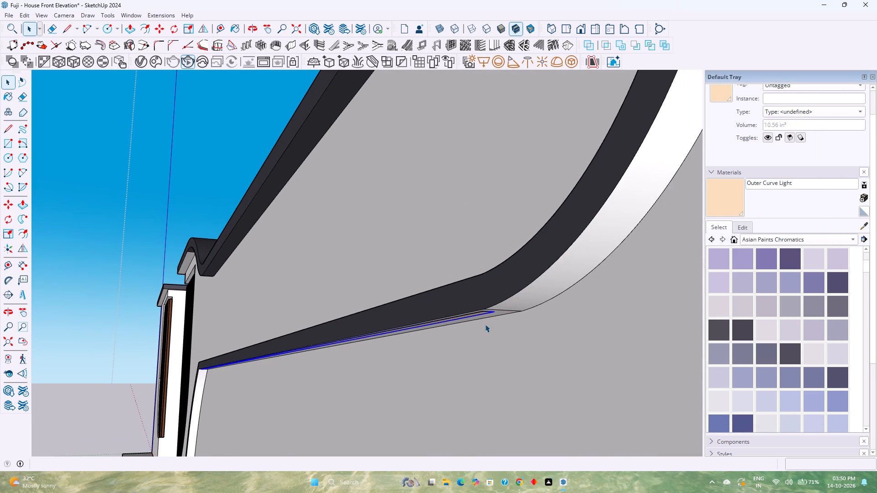
click(580, 33)
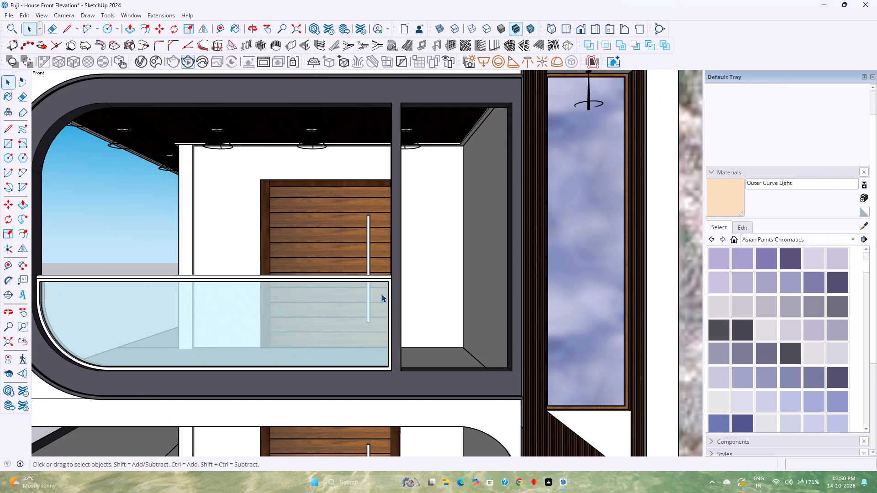
scroll(381, 294, down, 16)
middle_drag(412, 380, 415, 373)
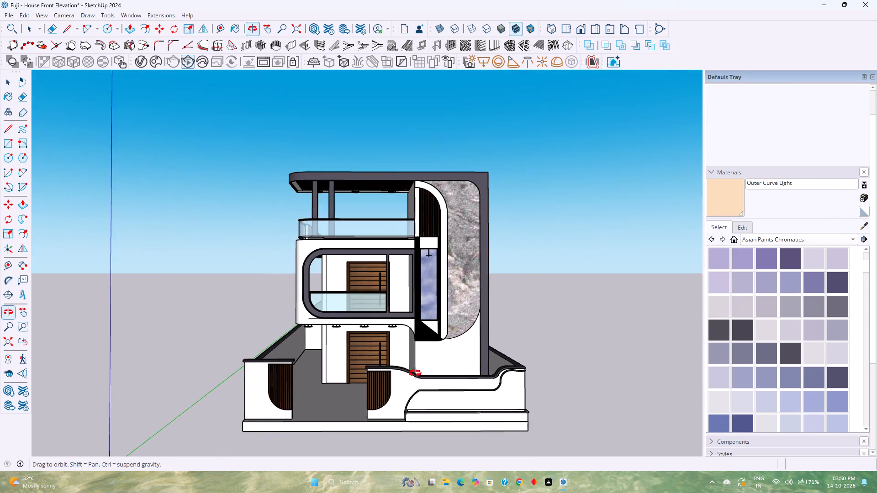
middle_drag(415, 373, 416, 371)
scroll(417, 361, up, 2)
middle_drag(407, 367, 402, 367)
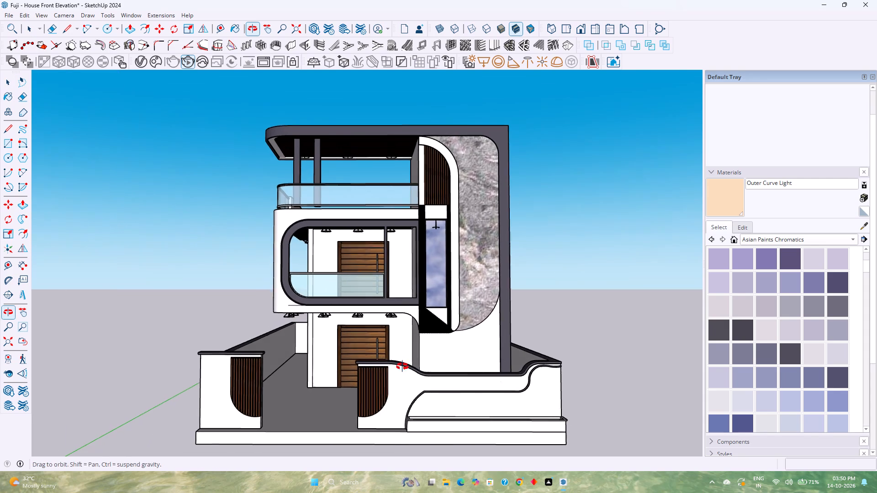
middle_drag(402, 367, 399, 363)
middle_click(399, 363)
scroll(395, 349, up, 1)
middle_click(366, 341)
middle_click(367, 338)
middle_click(367, 338)
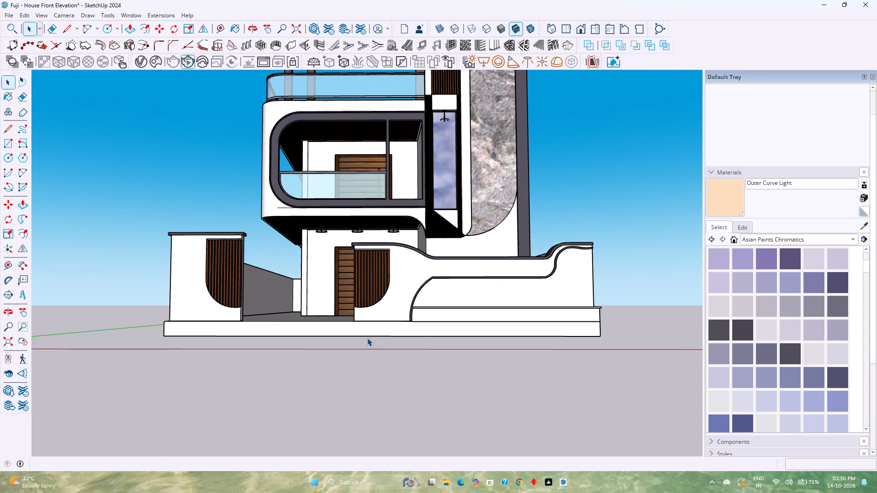
scroll(367, 338, up, 1)
scroll(367, 338, down, 1)
scroll(419, 300, down, 1)
shift+middle_drag(419, 300, 431, 331)
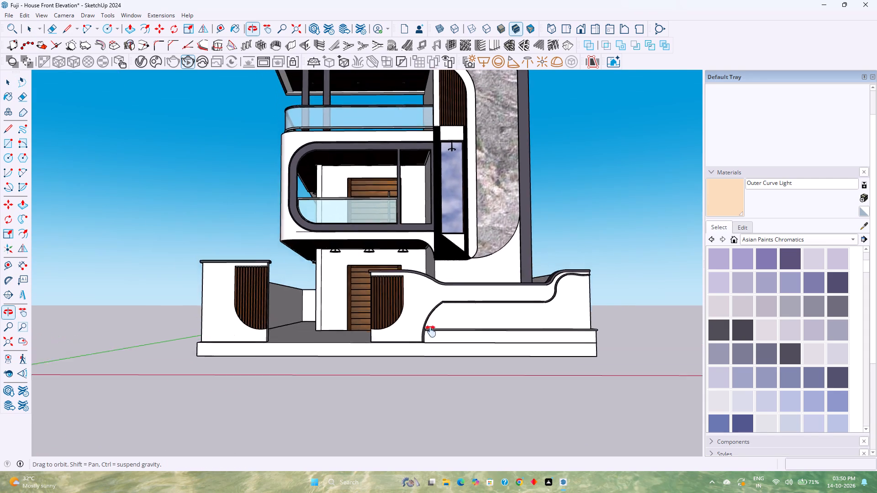
shift+middle_drag(431, 331, 432, 420)
shift+middle_click(432, 420)
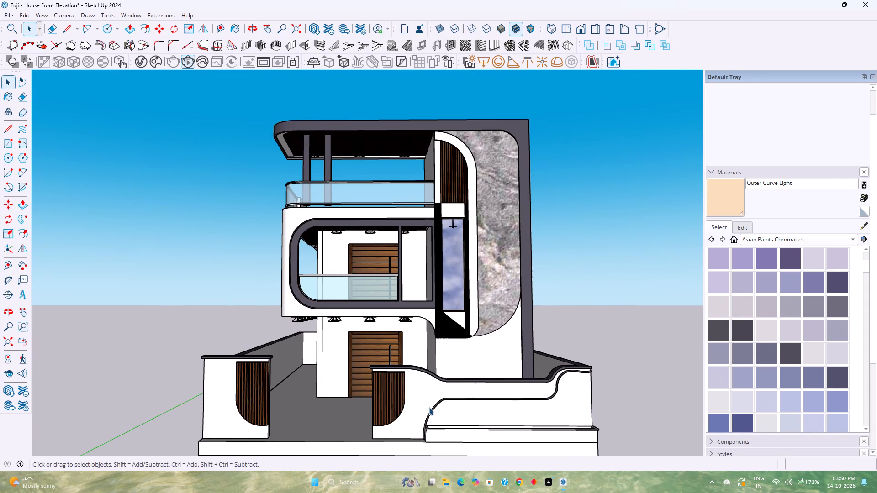
scroll(429, 407, up, 1)
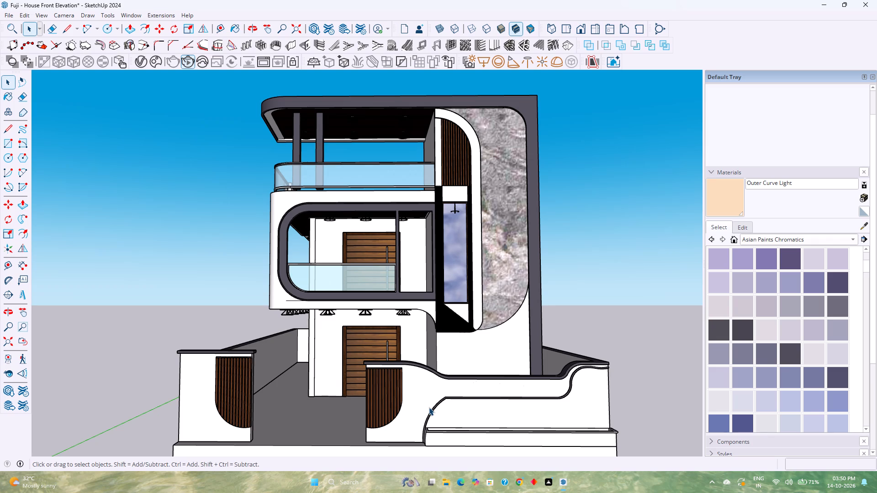
shift+middle_drag(426, 387, 430, 381)
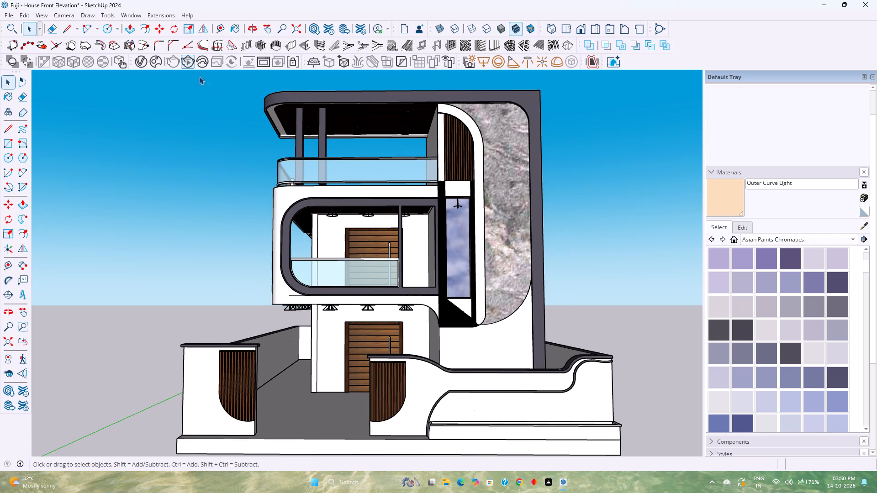
click(190, 65)
click(191, 63)
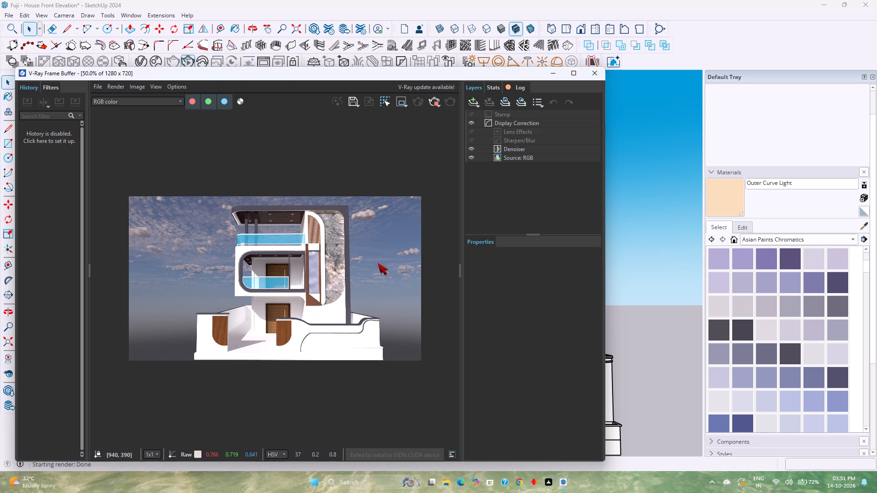
click(602, 76)
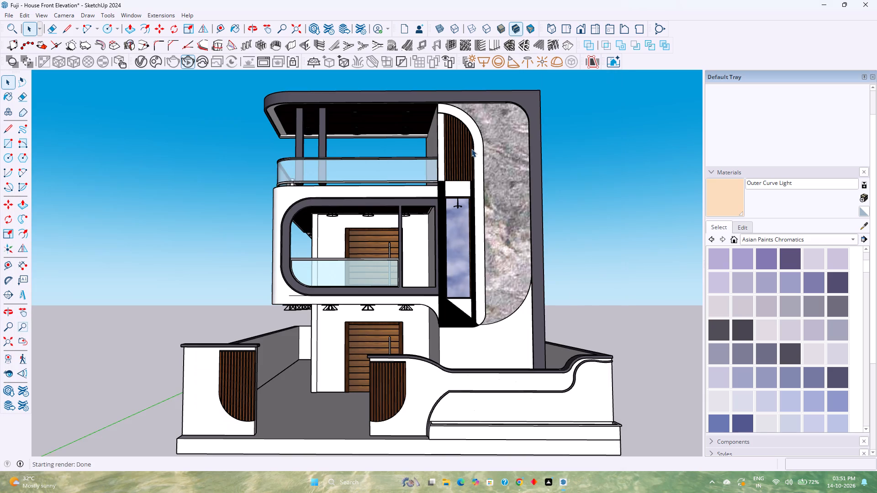
Paint the middle-floor balcony railing's glass panel with Translucent Glass Blue from the Glass and Mirrors collection, and close its nested groups.
double_click(368, 275)
scroll(368, 275, up, 3)
double_click(368, 275)
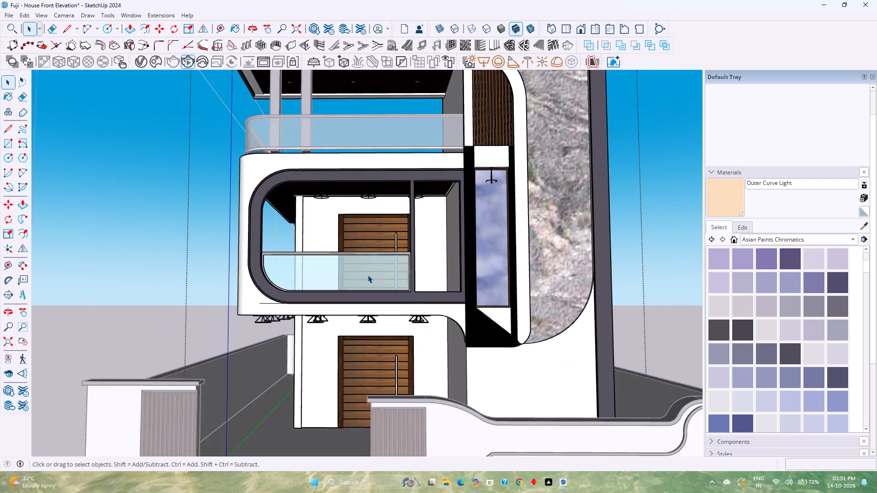
scroll(368, 275, up, 3)
double_click(368, 275)
scroll(368, 275, up, 3)
double_click(368, 275)
scroll(368, 275, up, 3)
double_click(368, 275)
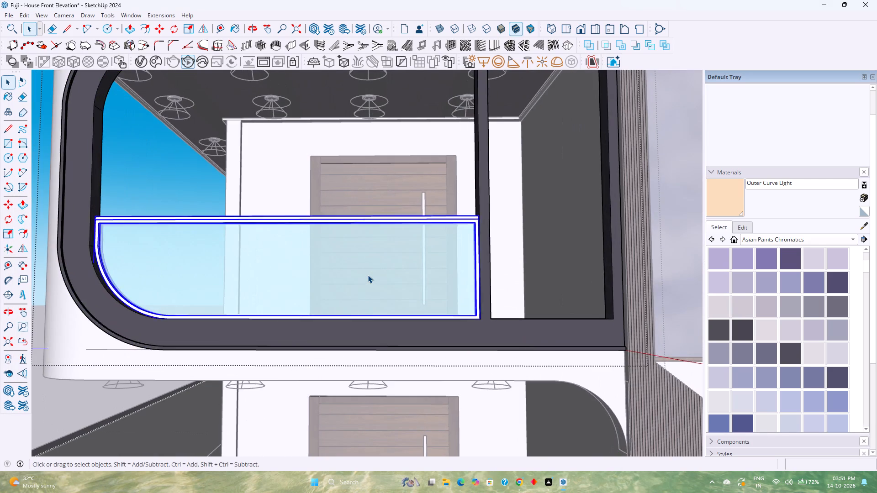
scroll(368, 275, up, 3)
double_click(368, 275)
double_click(368, 275)
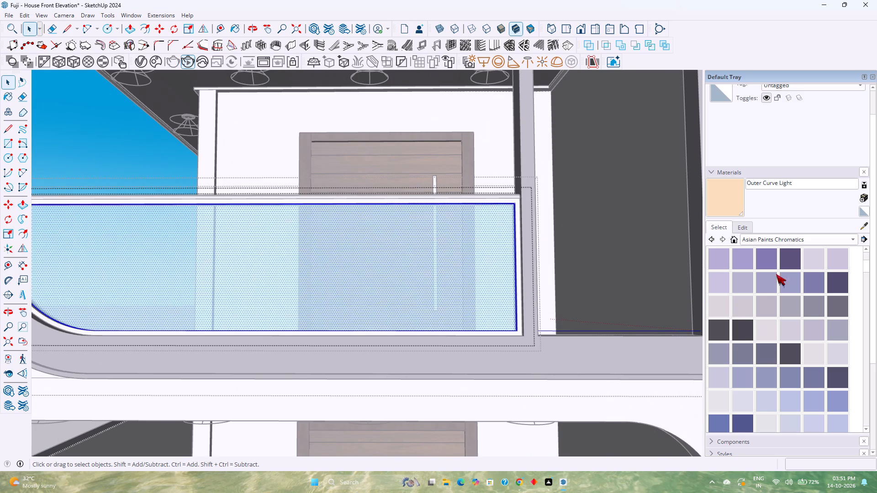
triple_click(461, 258)
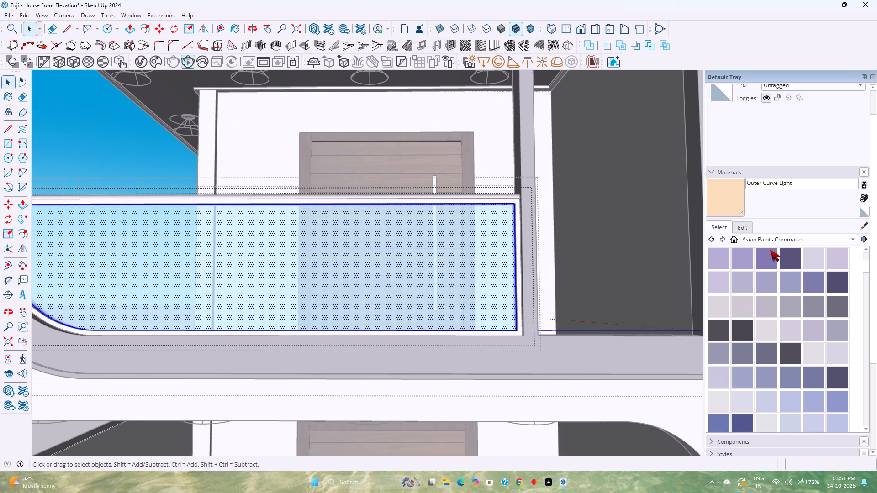
click(771, 241)
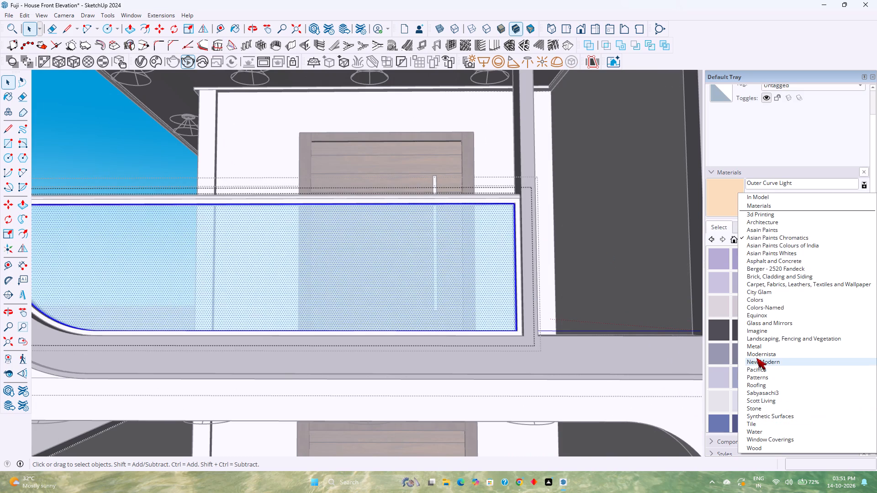
click(762, 326)
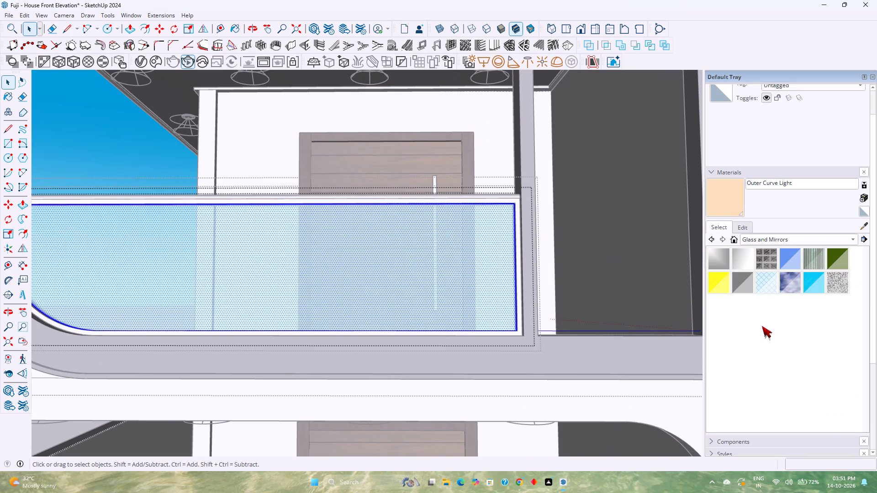
click(787, 252)
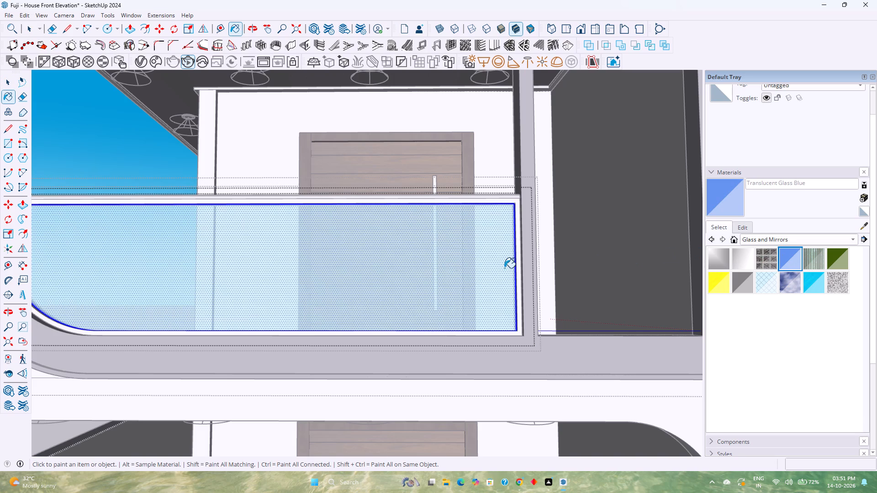
click(375, 273)
scroll(375, 273, down, 5)
key(space)
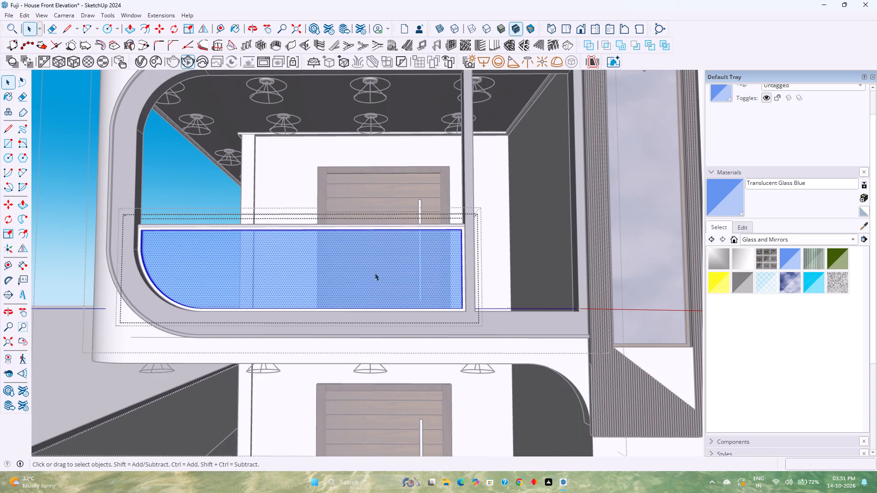
key(Escape)
scroll(375, 273, down, 9)
key(Escape)
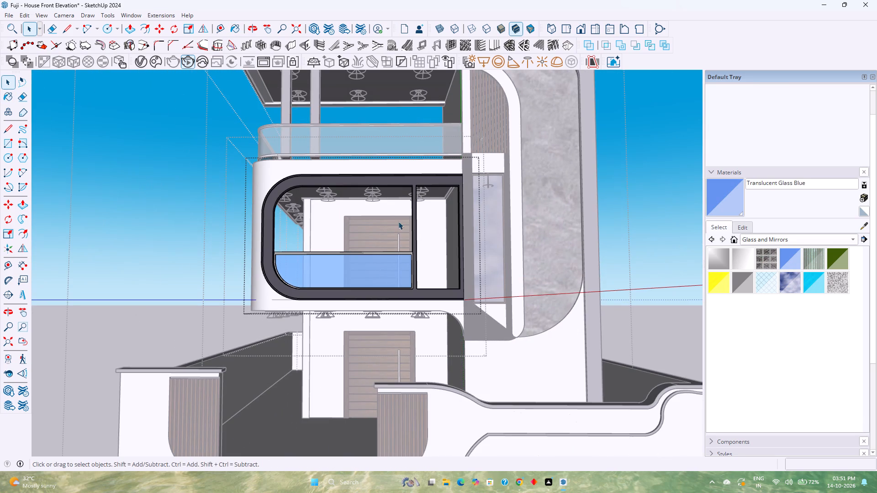
key(Escape)
key(Escape)
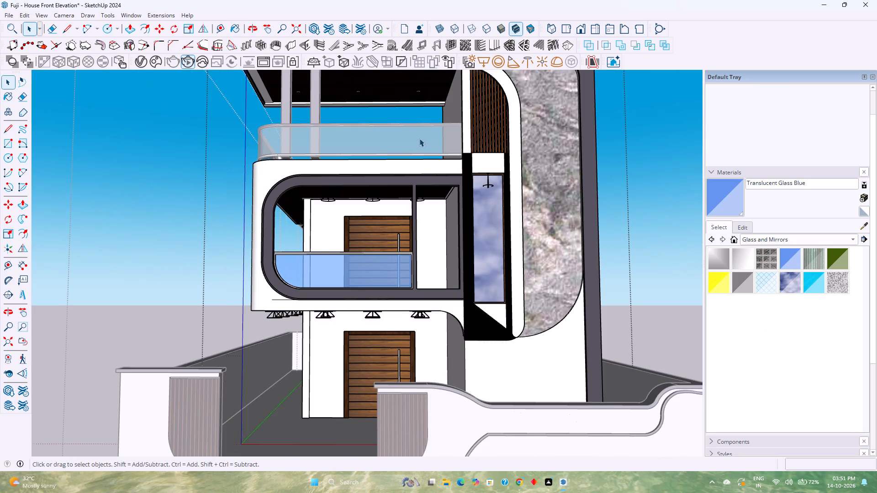
Paint the upper balcony railing's curved glass panel with Translucent Glass Blue, inside its nested groups.
double_click(419, 139)
scroll(419, 139, up, 2)
double_click(419, 139)
triple_click(419, 139)
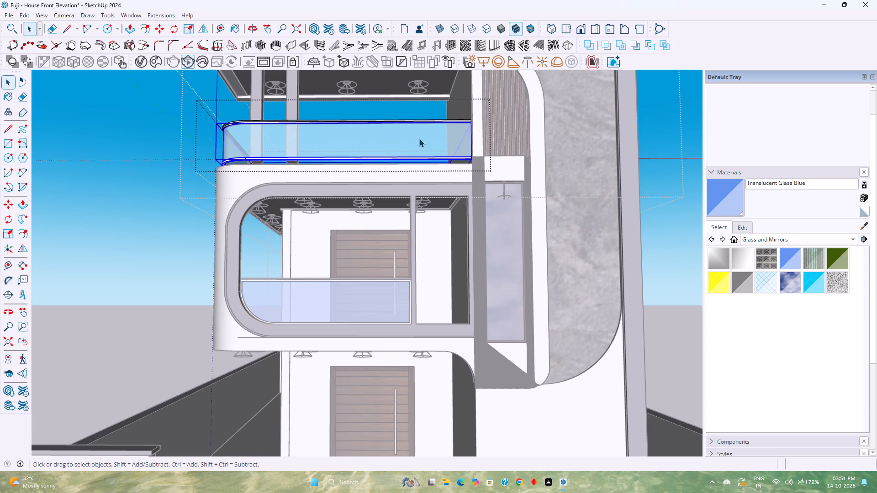
click(419, 139)
double_click(419, 139)
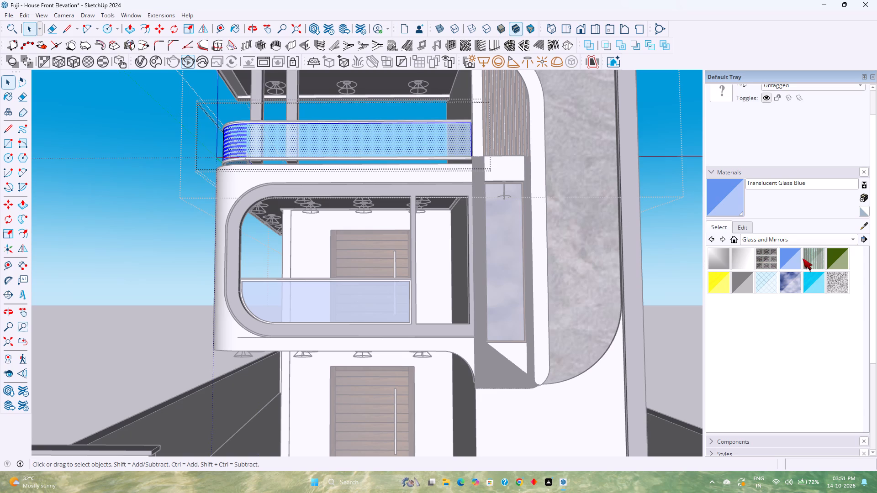
click(739, 210)
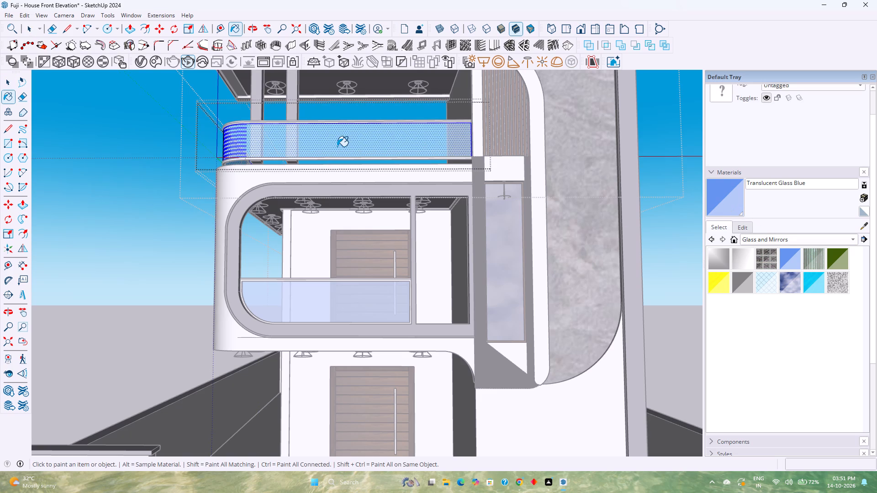
click(337, 147)
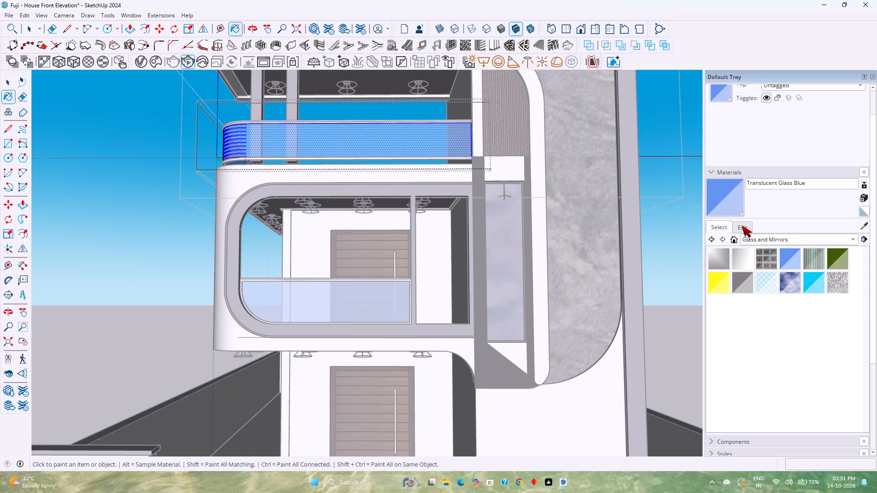
Lighten the Translucent Glass Blue material's colour to hue 214, saturation 85 and lightness 90.
click(742, 226)
key(Escape)
key(Escape)
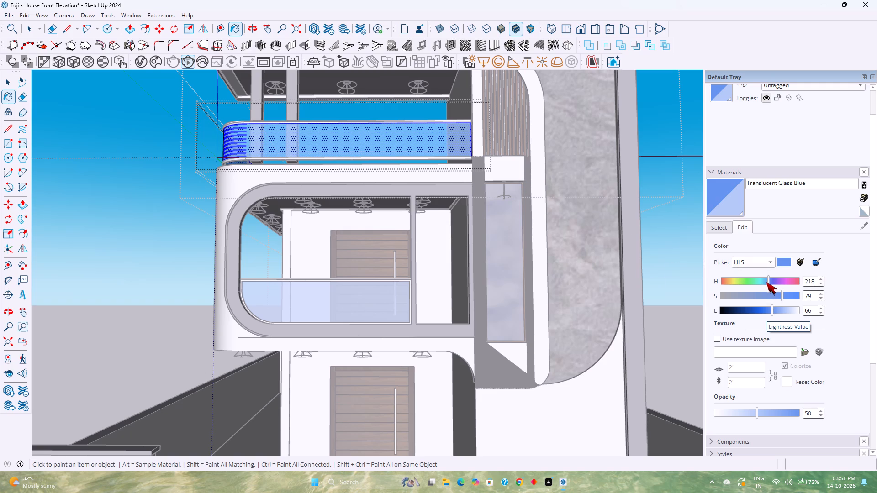
drag(777, 311, 784, 311)
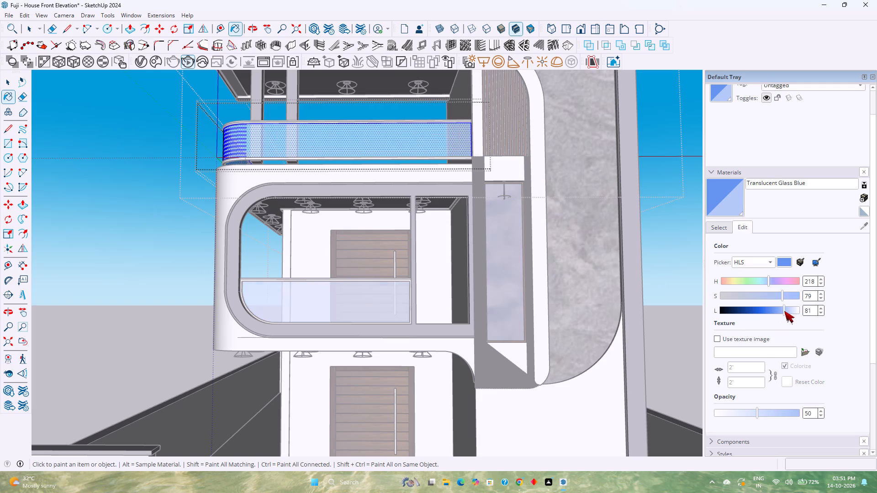
drag(784, 311, 780, 315)
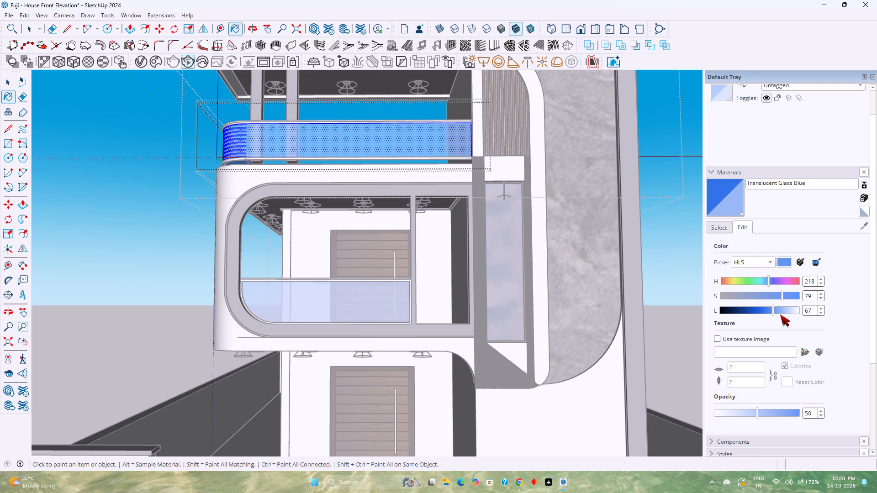
drag(780, 315, 784, 315)
click(784, 294)
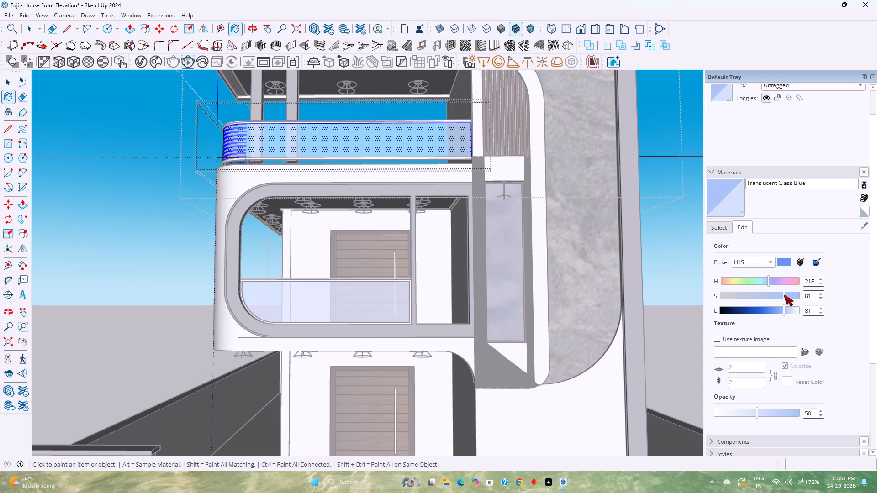
click(770, 283)
click(789, 309)
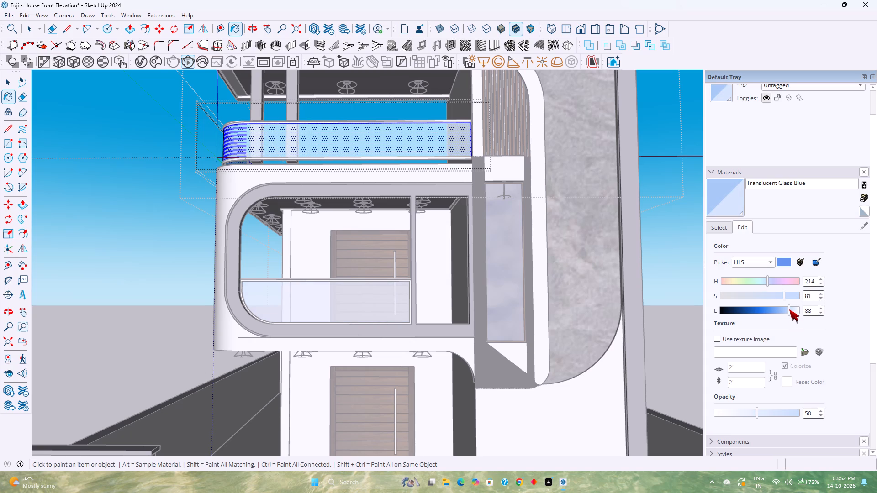
click(789, 309)
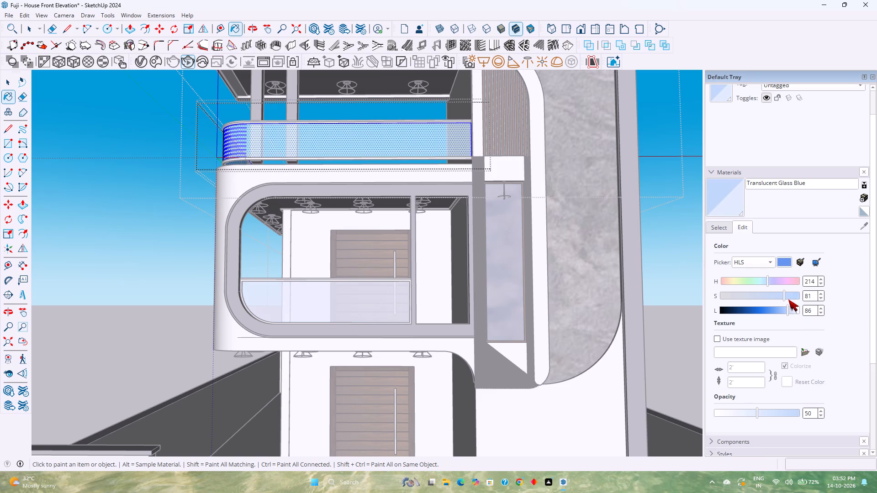
click(788, 298)
click(787, 309)
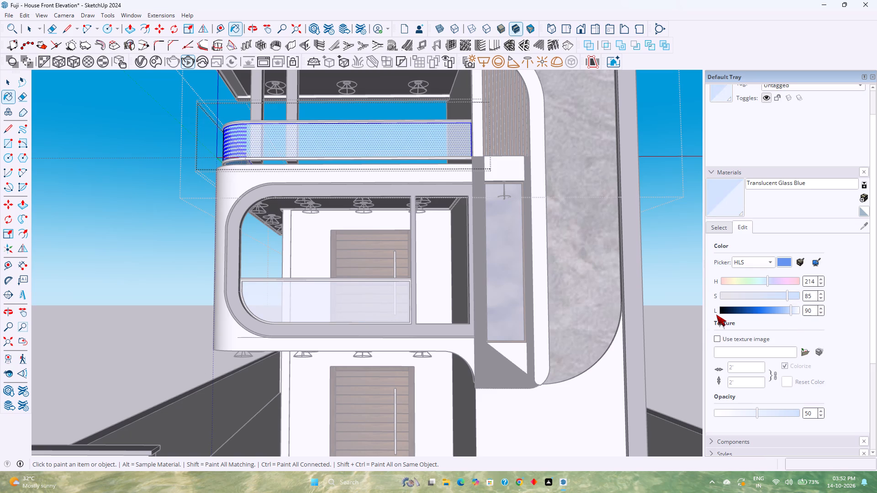
Reapply the lightened Translucent Glass Blue to the upper balcony's glass panel and close its nested groups.
key(space)
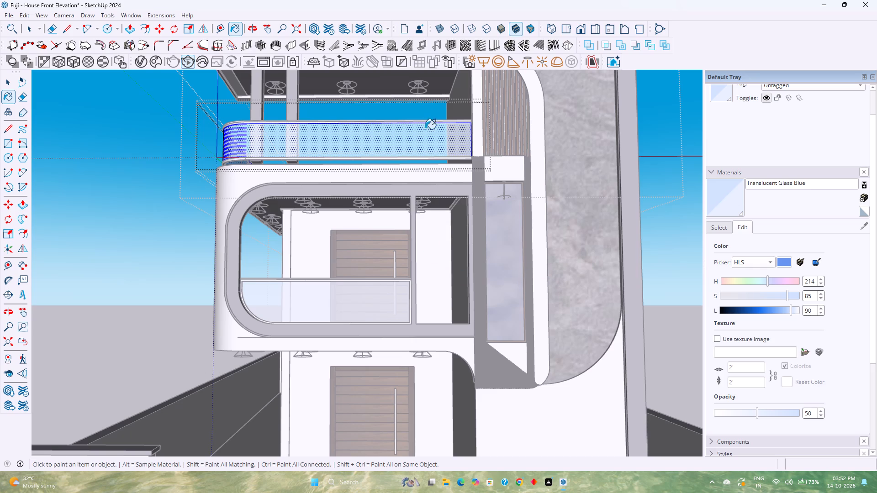
click(425, 133)
key(space)
key(Escape)
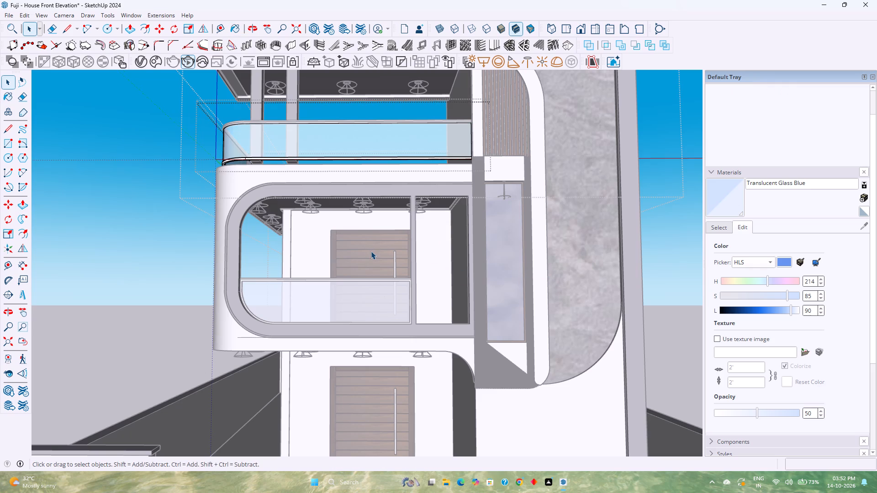
key(Escape)
scroll(371, 251, down, 3)
key(Escape)
scroll(371, 251, down, 2)
key(Escape)
key(Escape)
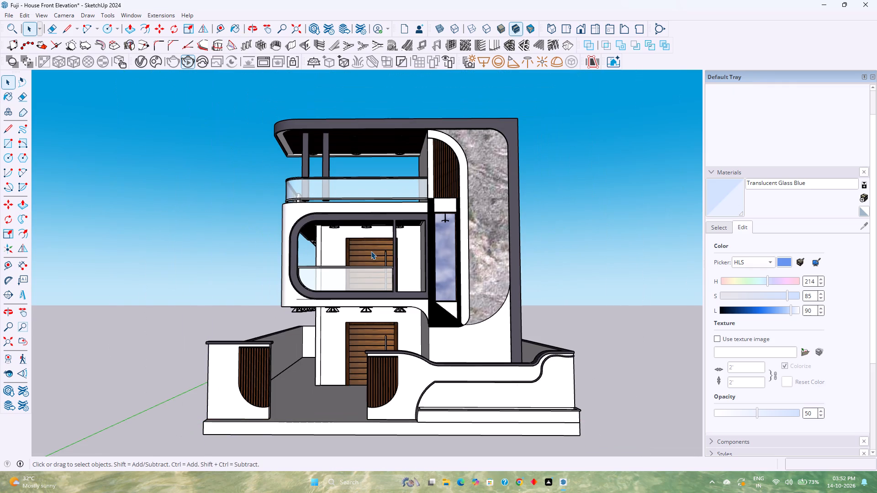
Render the front elevation in V-Ray, examine both balconies' glass and railing up close, and close the rendered image.
scroll(370, 271, up, 2)
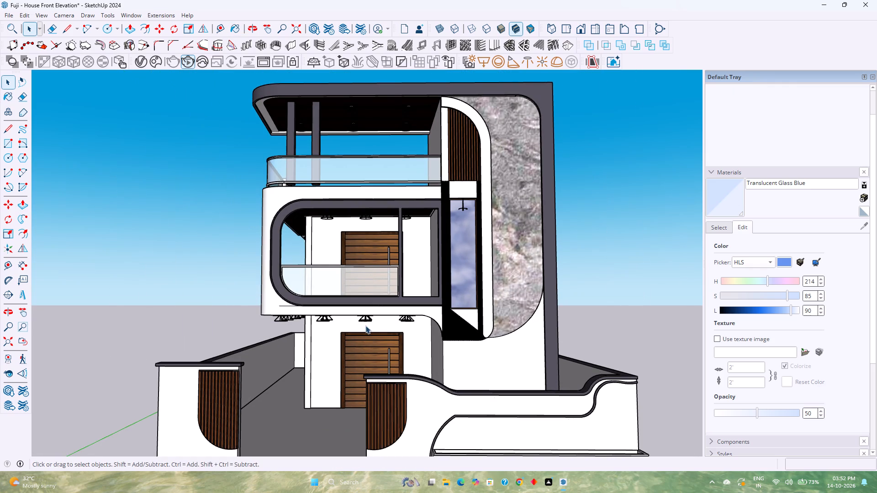
click(190, 58)
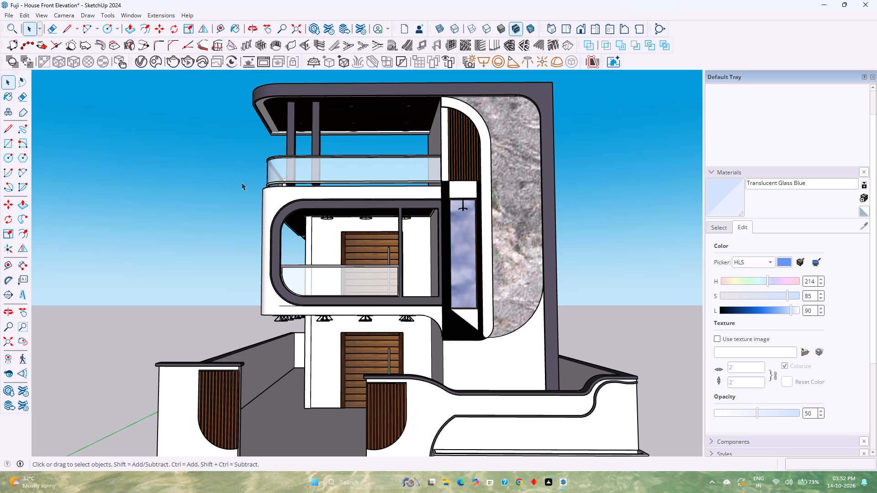
click(184, 59)
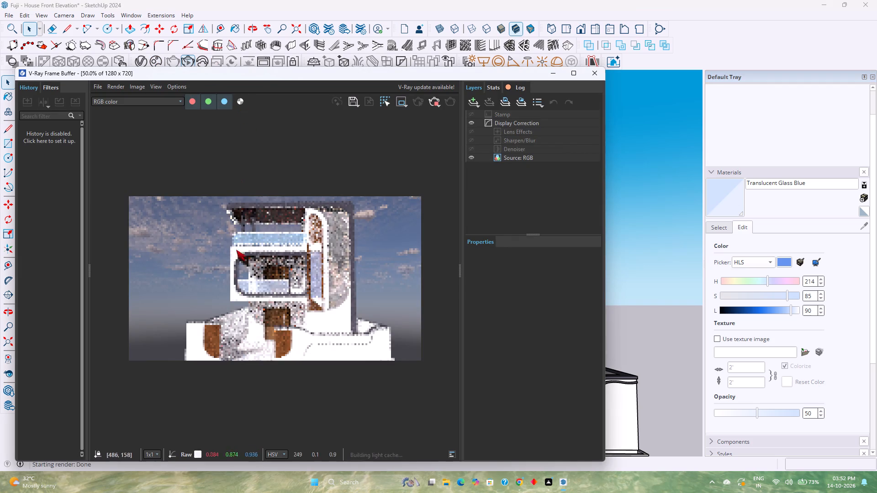
scroll(248, 293, up, 1)
scroll(319, 302, up, 1)
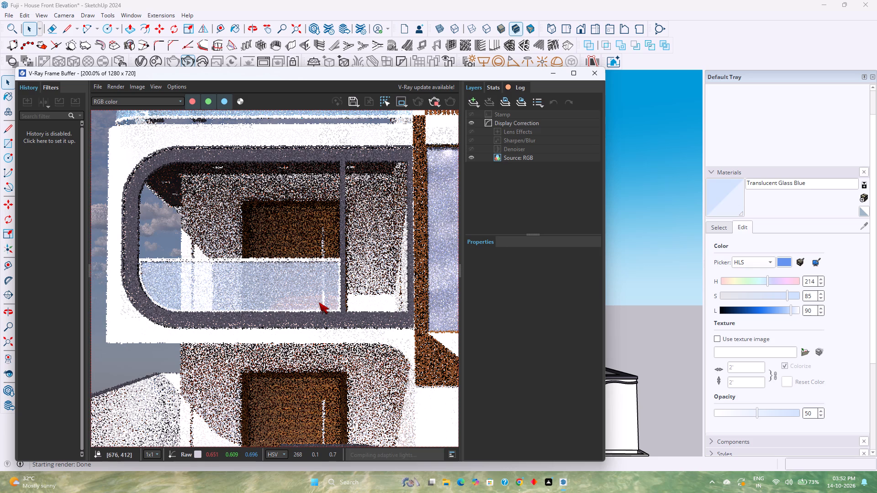
scroll(319, 302, down, 1)
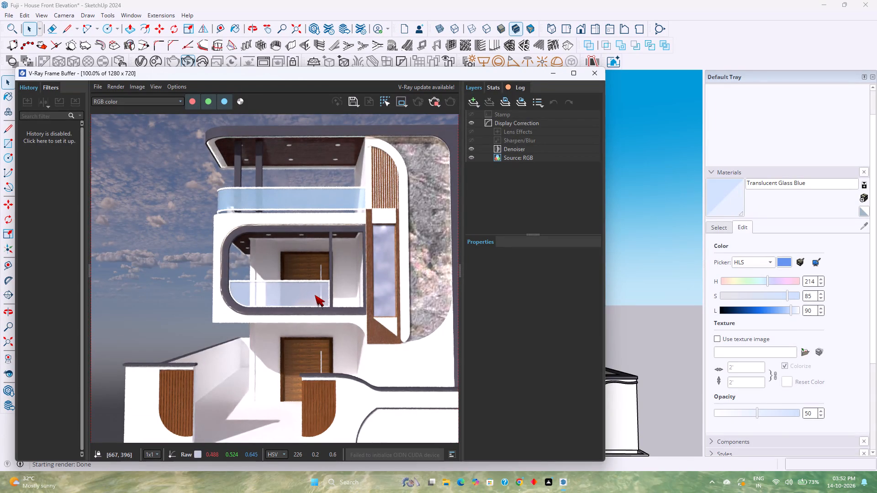
scroll(323, 280, up, 1)
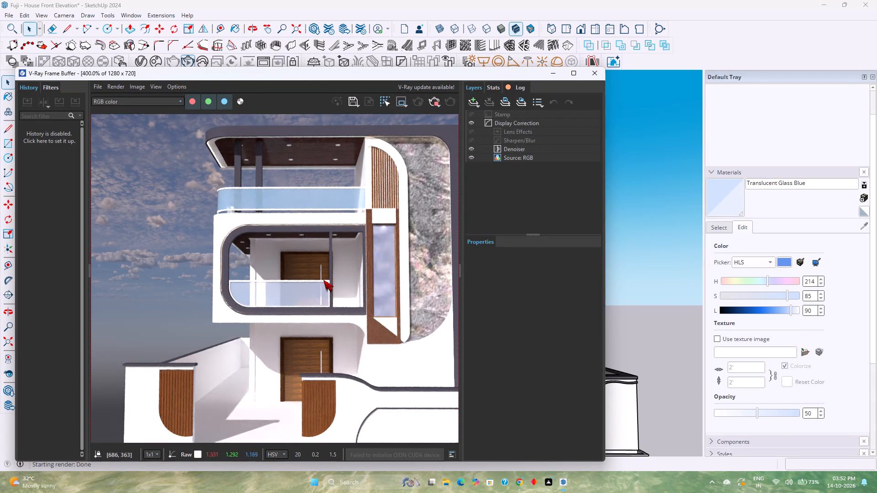
scroll(323, 280, up, 3)
scroll(313, 288, down, 3)
double_click(315, 288)
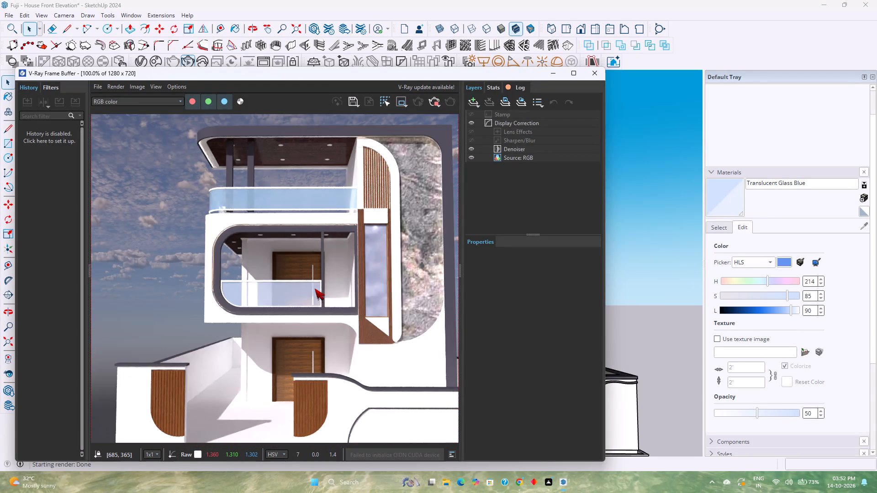
scroll(315, 288, up, 1)
scroll(315, 288, down, 2)
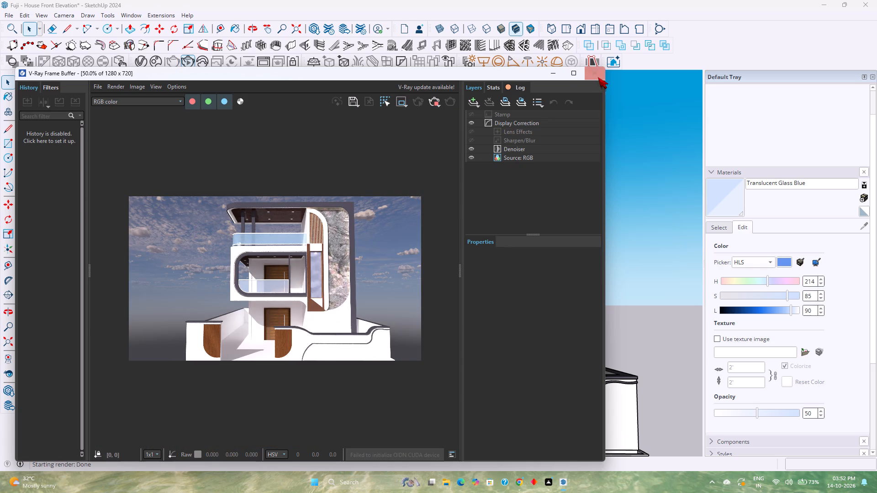
click(601, 74)
Try to paint the middle-floor balcony's white railing frame with Wood Veneer 01 from the Wood collection, inside its nested groups.
scroll(388, 277, up, 6)
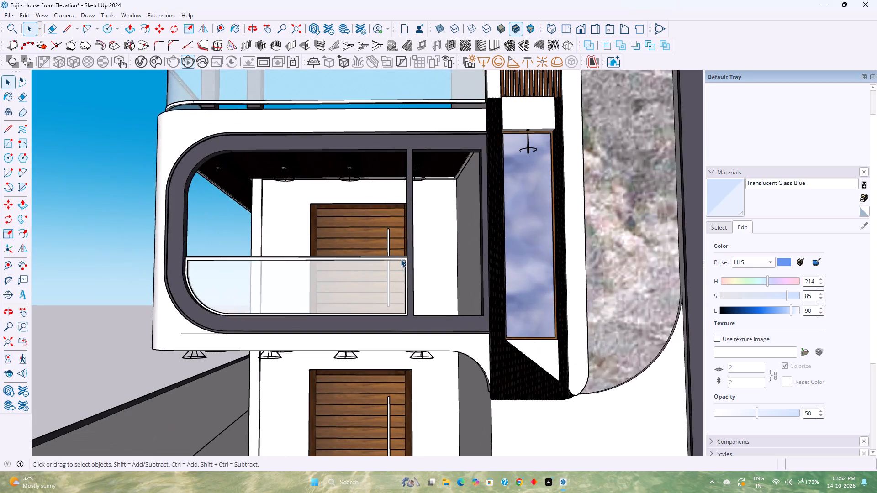
scroll(401, 259, up, 7)
double_click(405, 261)
scroll(405, 261, up, 3)
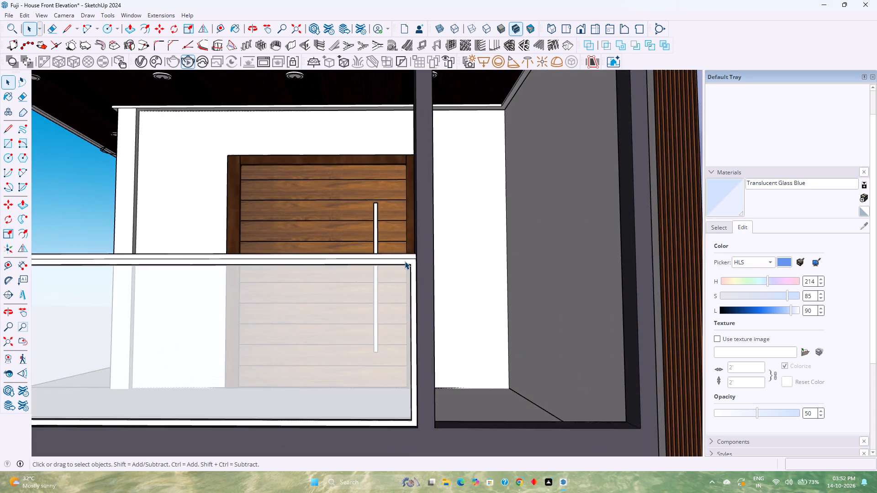
scroll(405, 261, up, 6)
double_click(405, 261)
scroll(405, 261, up, 4)
middle_drag(405, 261, 447, 304)
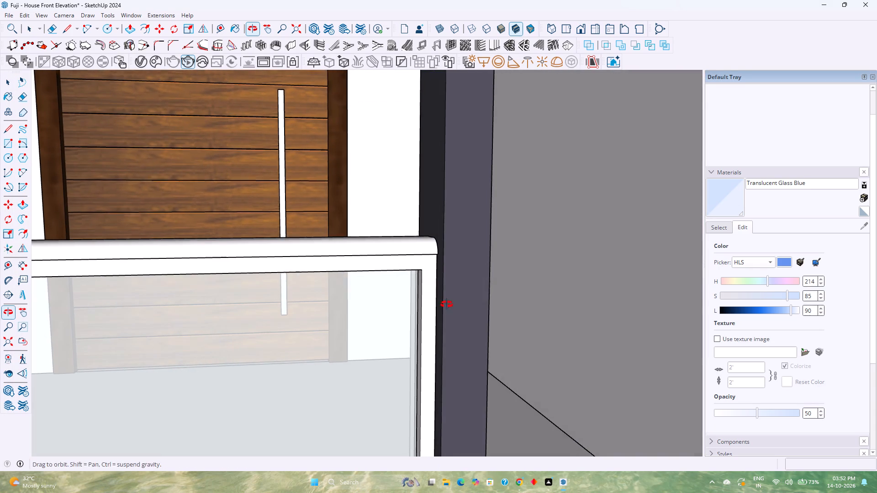
middle_click(447, 305)
middle_drag(447, 304, 447, 305)
click(402, 245)
triple_click(400, 253)
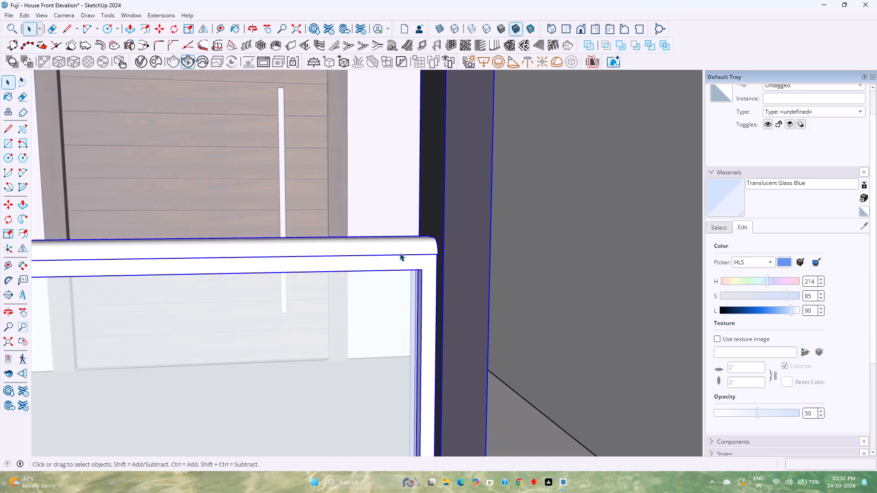
double_click(400, 253)
scroll(400, 253, down, 4)
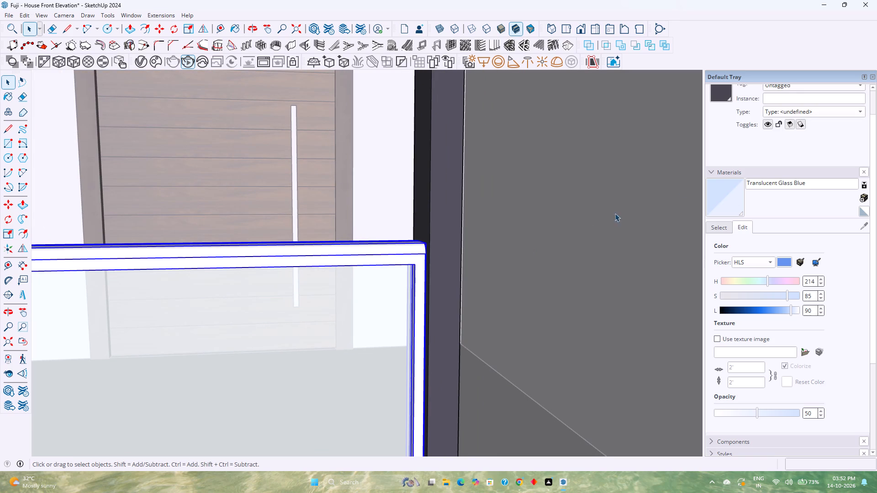
click(719, 227)
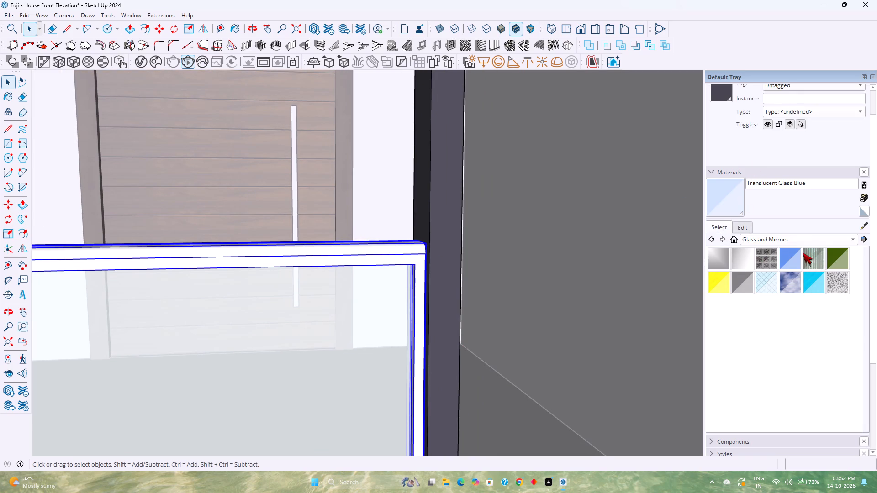
click(788, 240)
click(745, 363)
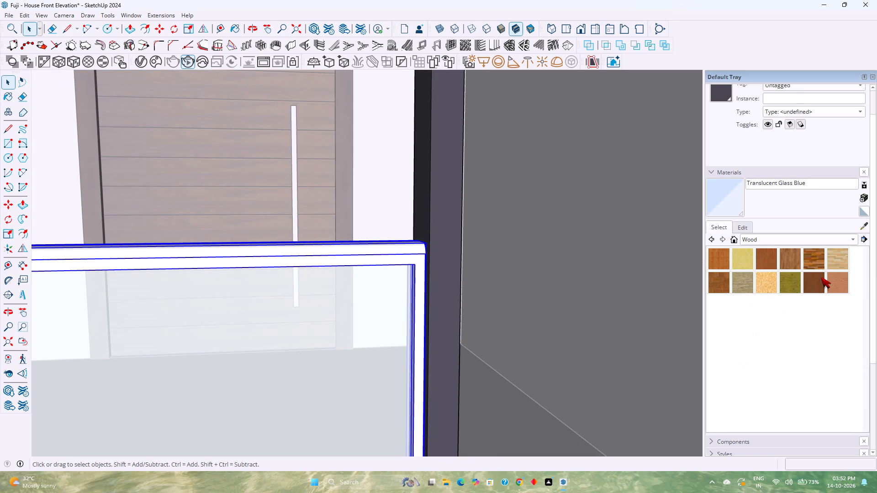
click(821, 279)
click(408, 251)
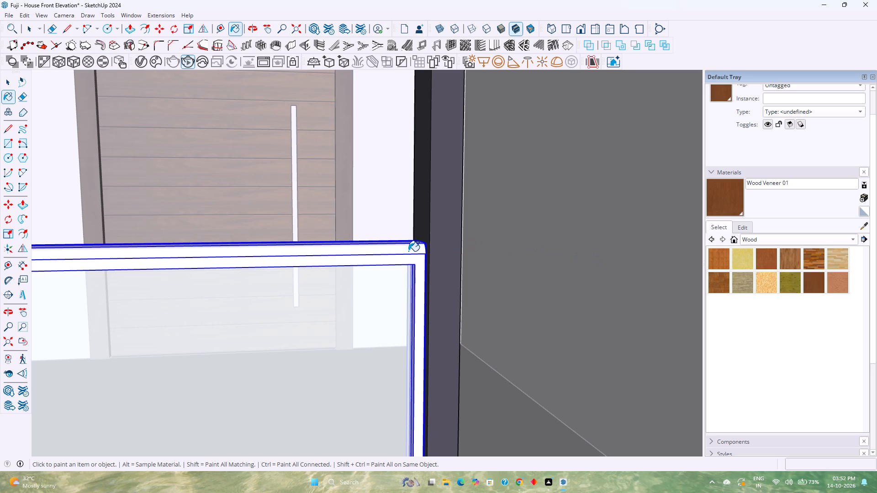
click(408, 259)
double_click(408, 259)
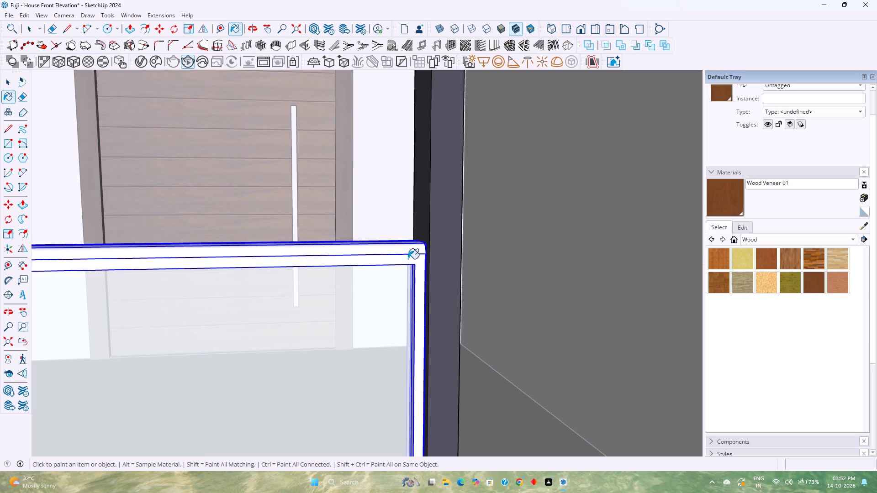
double_click(408, 259)
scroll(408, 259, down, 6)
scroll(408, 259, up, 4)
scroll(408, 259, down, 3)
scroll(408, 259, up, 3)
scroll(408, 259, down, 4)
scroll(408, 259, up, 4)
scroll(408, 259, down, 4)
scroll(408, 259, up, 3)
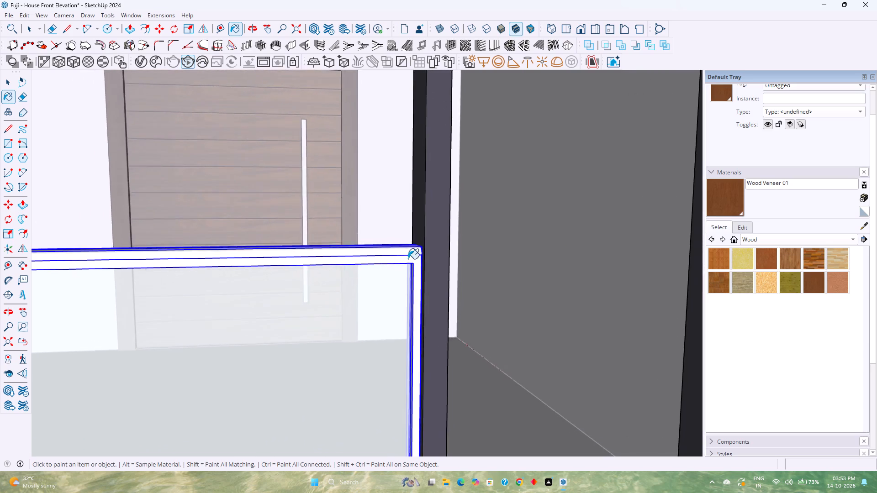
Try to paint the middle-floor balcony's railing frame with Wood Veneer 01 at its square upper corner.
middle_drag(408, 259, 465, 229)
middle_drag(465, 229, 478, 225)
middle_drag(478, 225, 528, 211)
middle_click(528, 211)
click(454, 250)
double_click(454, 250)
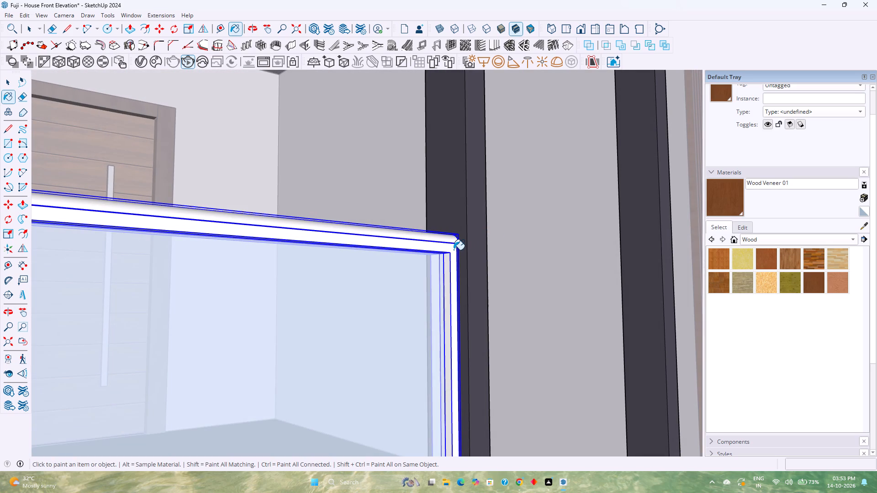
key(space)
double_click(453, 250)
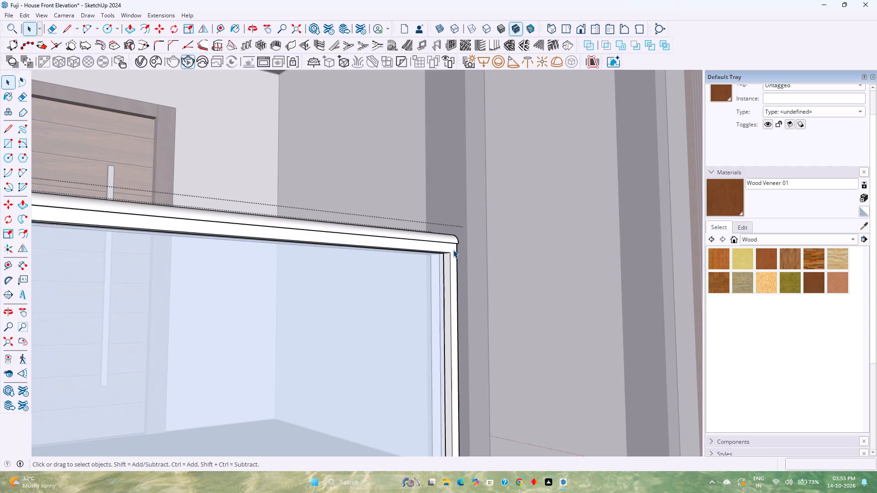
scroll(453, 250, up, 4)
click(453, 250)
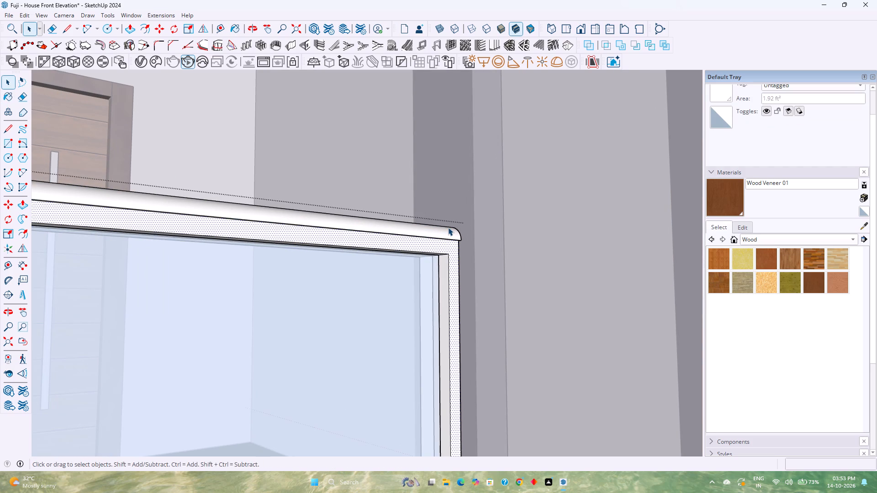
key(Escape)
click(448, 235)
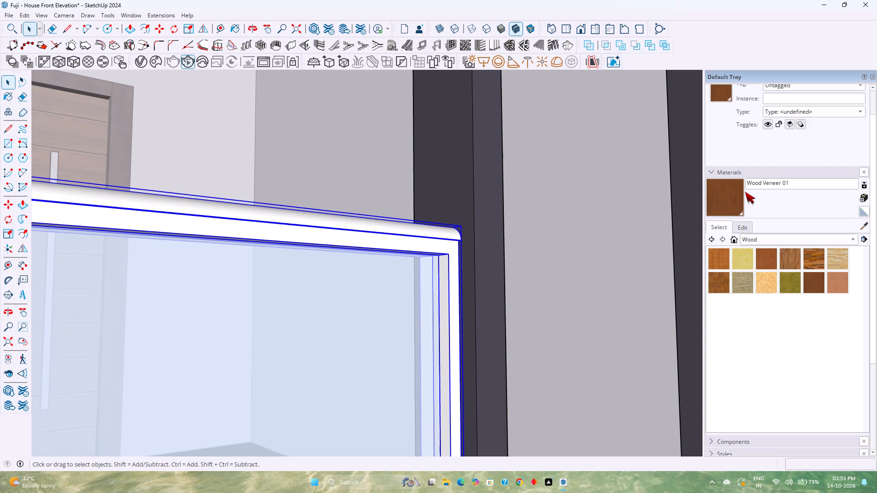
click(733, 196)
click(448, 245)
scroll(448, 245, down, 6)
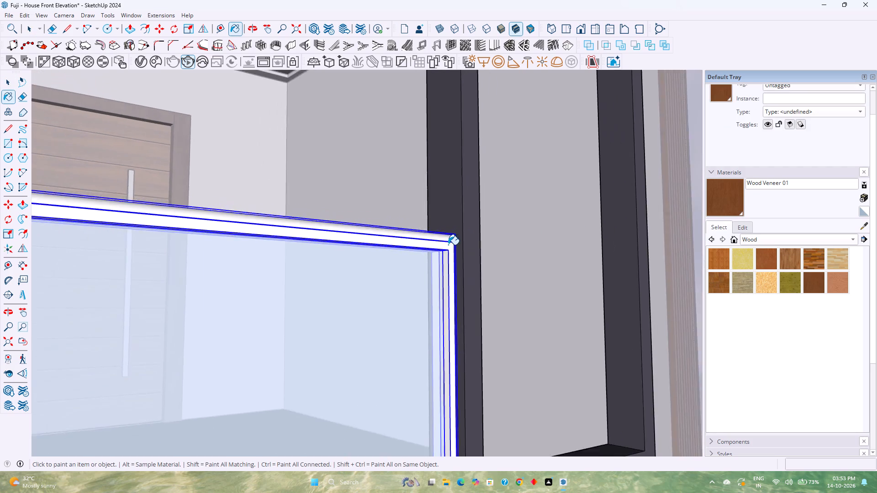
Try to paint the curved end of the middle-floor balcony's railing frame with Wood Veneer 01.
scroll(448, 245, down, 13)
middle_drag(448, 245, 365, 261)
middle_drag(350, 262, 254, 293)
middle_drag(251, 294, 243, 299)
middle_click(242, 299)
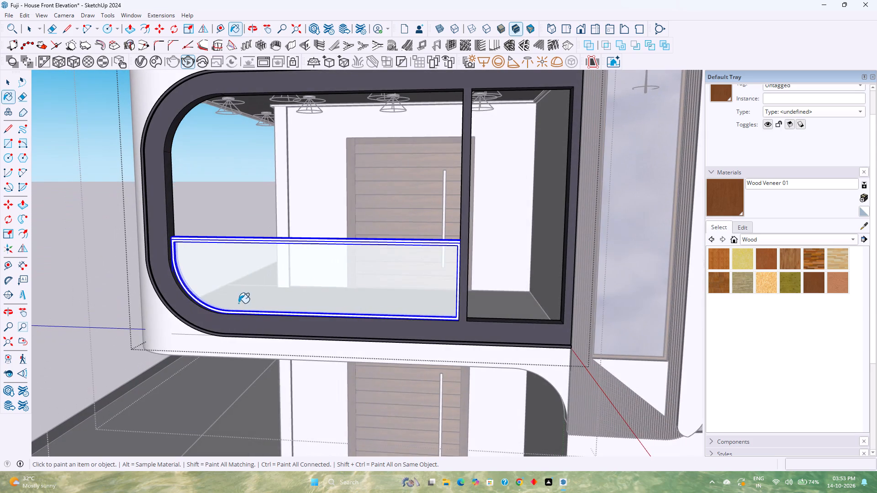
scroll(171, 259, up, 1)
click(195, 263)
click(201, 286)
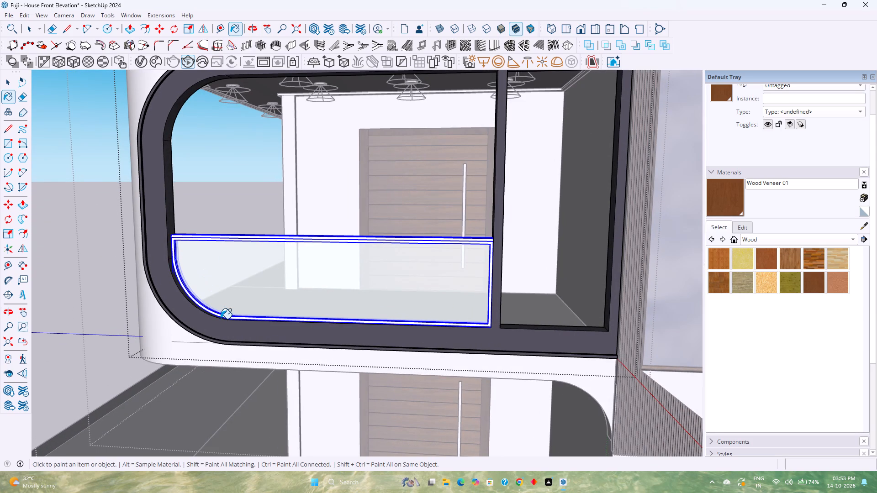
click(221, 316)
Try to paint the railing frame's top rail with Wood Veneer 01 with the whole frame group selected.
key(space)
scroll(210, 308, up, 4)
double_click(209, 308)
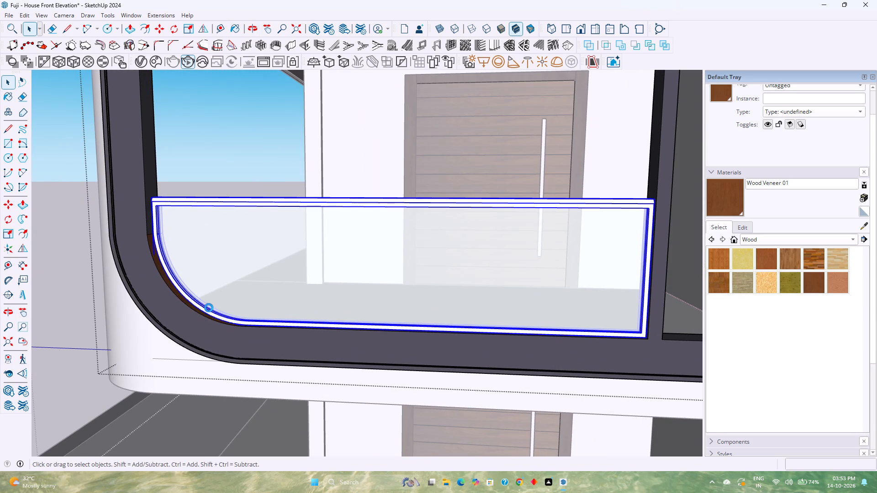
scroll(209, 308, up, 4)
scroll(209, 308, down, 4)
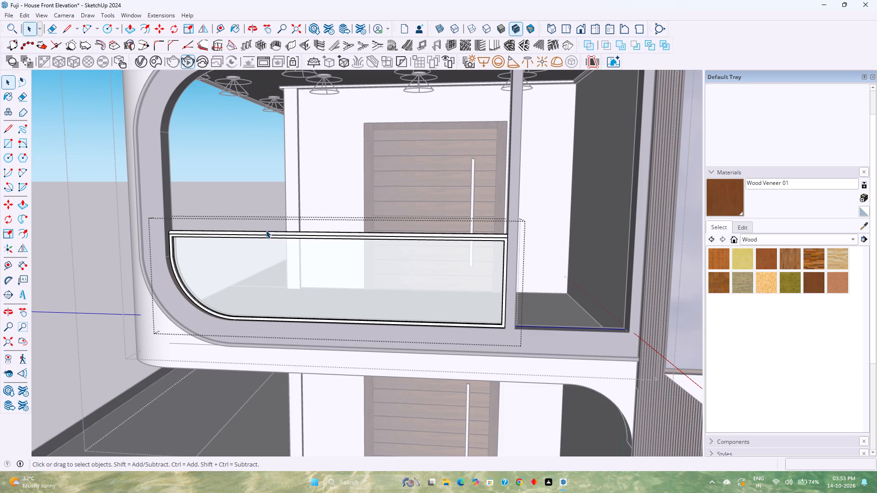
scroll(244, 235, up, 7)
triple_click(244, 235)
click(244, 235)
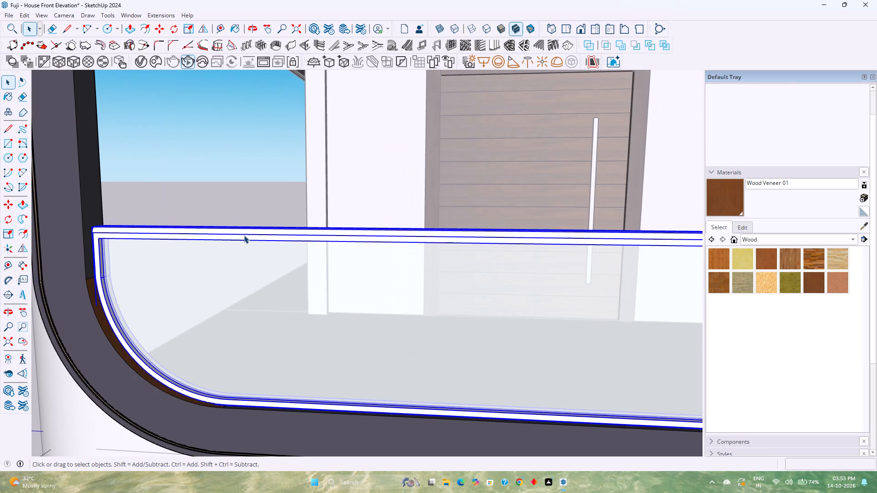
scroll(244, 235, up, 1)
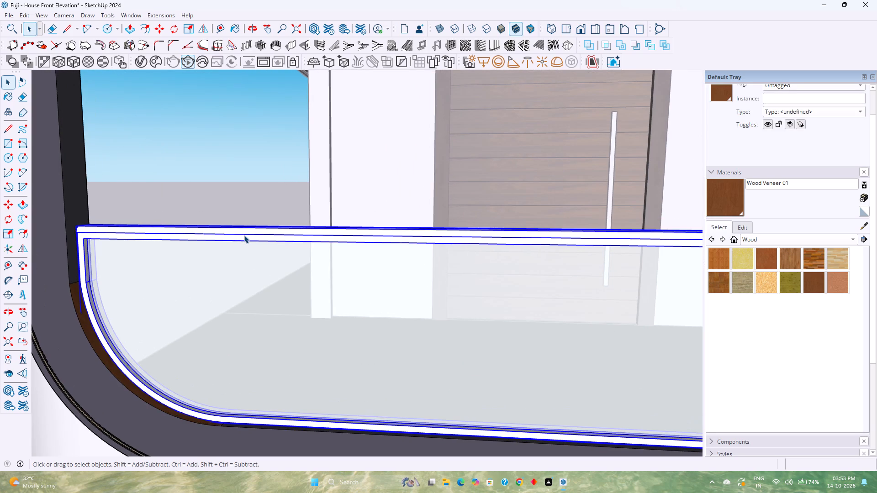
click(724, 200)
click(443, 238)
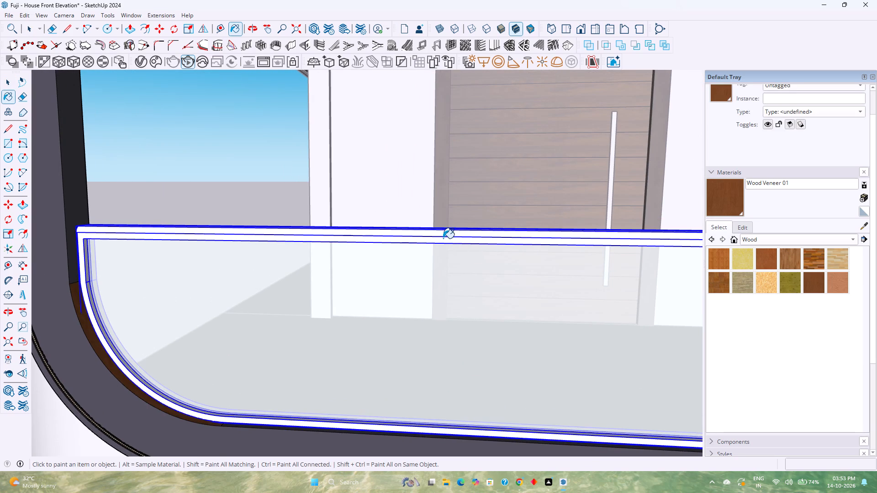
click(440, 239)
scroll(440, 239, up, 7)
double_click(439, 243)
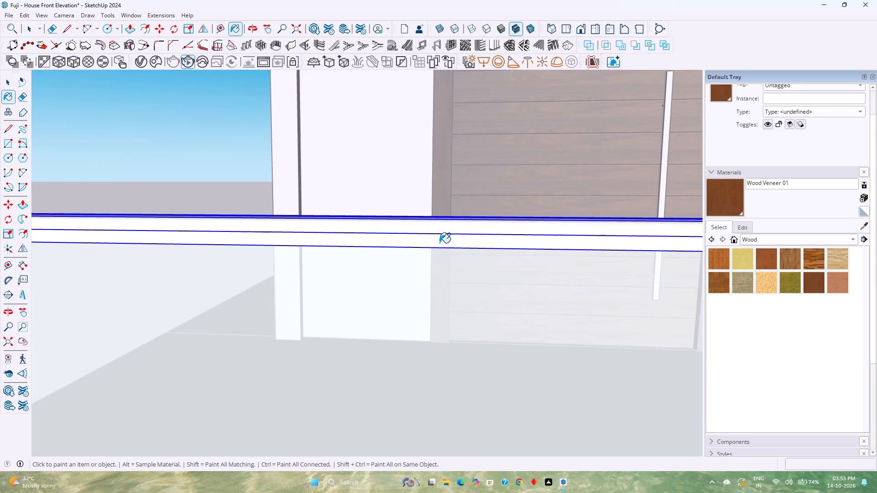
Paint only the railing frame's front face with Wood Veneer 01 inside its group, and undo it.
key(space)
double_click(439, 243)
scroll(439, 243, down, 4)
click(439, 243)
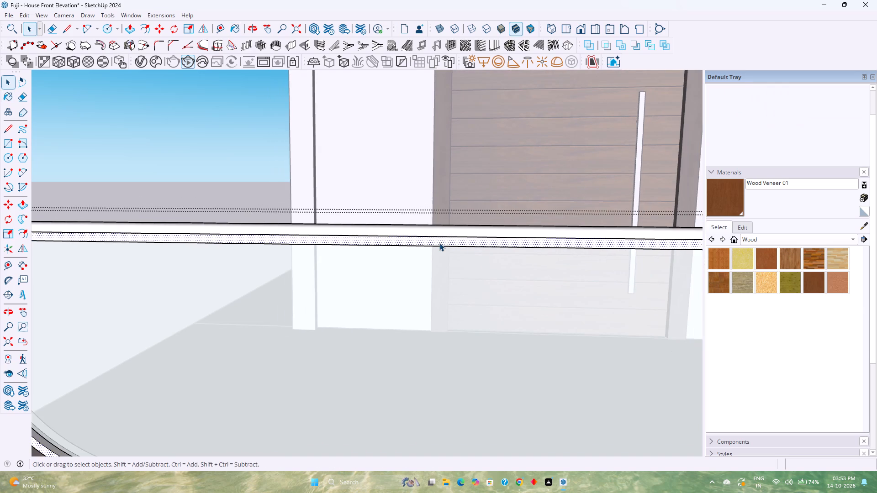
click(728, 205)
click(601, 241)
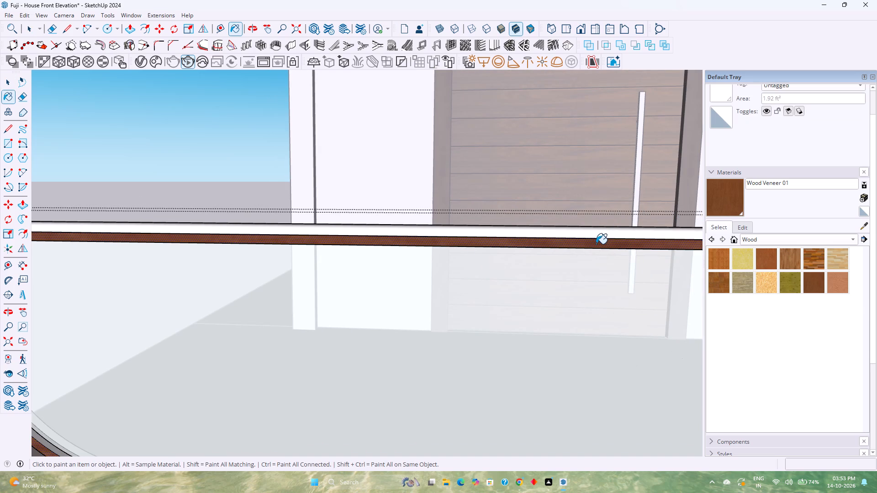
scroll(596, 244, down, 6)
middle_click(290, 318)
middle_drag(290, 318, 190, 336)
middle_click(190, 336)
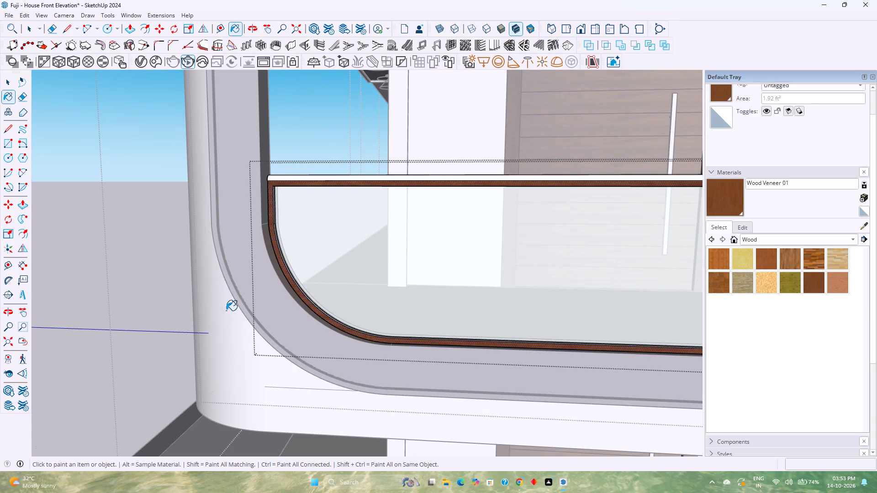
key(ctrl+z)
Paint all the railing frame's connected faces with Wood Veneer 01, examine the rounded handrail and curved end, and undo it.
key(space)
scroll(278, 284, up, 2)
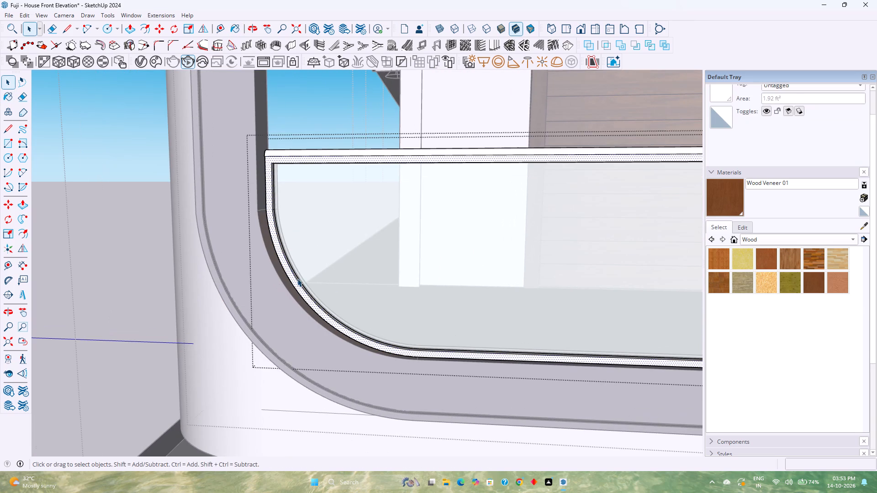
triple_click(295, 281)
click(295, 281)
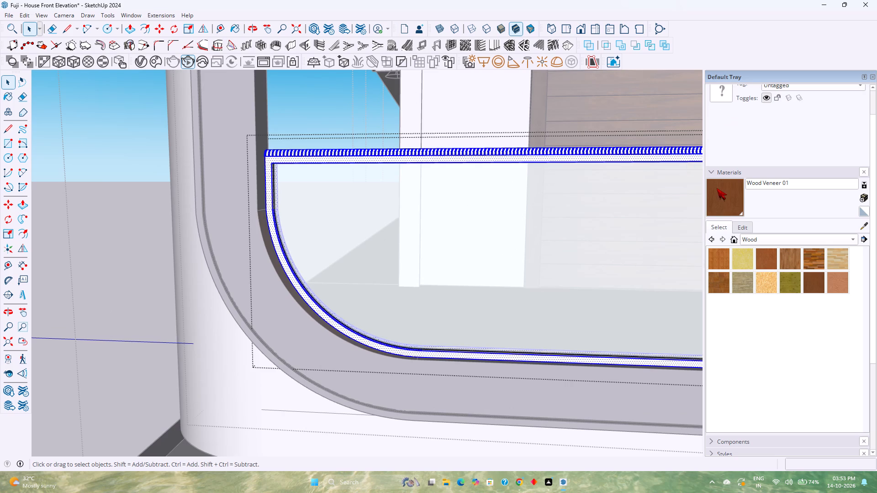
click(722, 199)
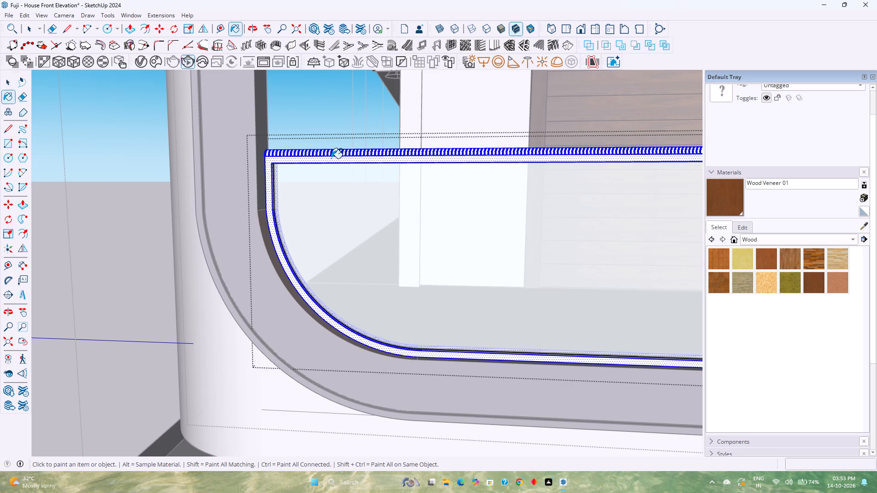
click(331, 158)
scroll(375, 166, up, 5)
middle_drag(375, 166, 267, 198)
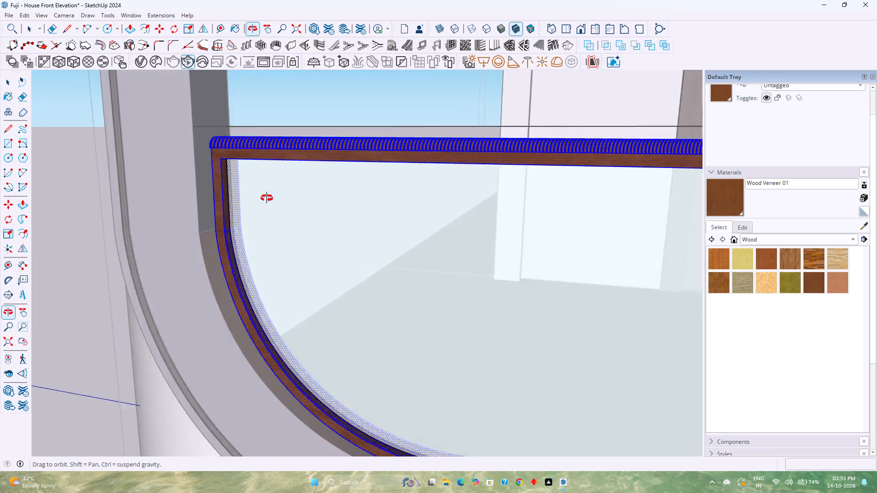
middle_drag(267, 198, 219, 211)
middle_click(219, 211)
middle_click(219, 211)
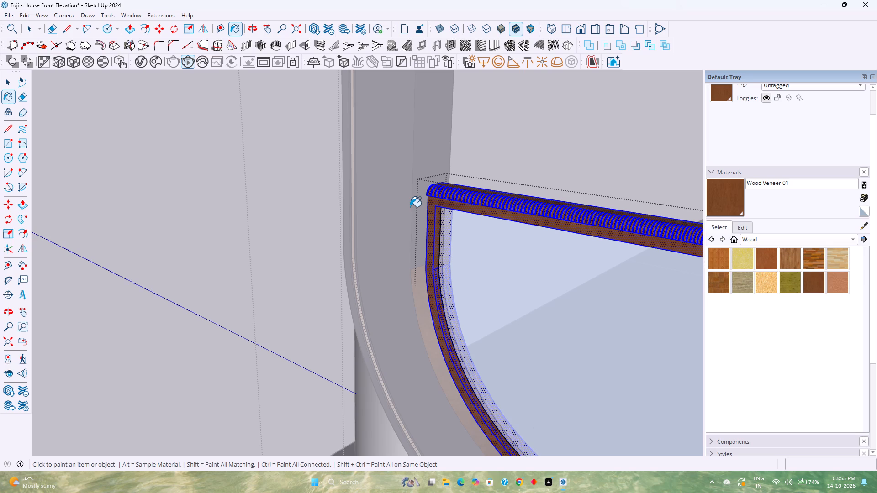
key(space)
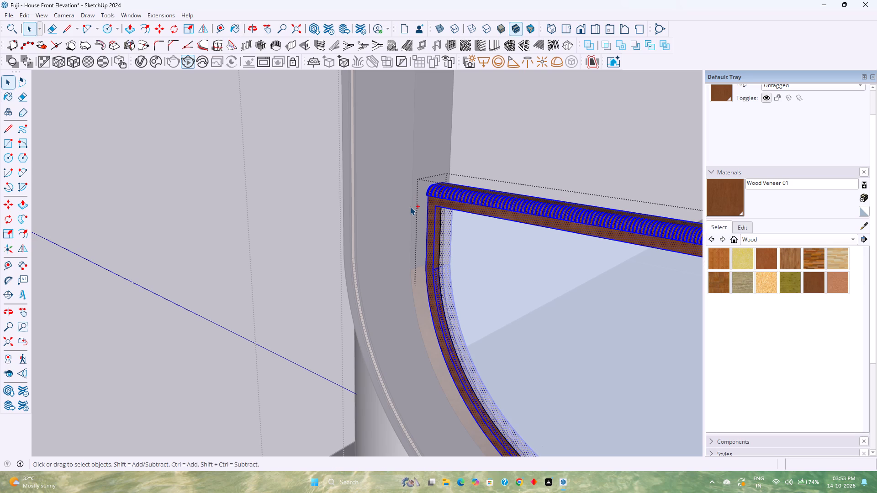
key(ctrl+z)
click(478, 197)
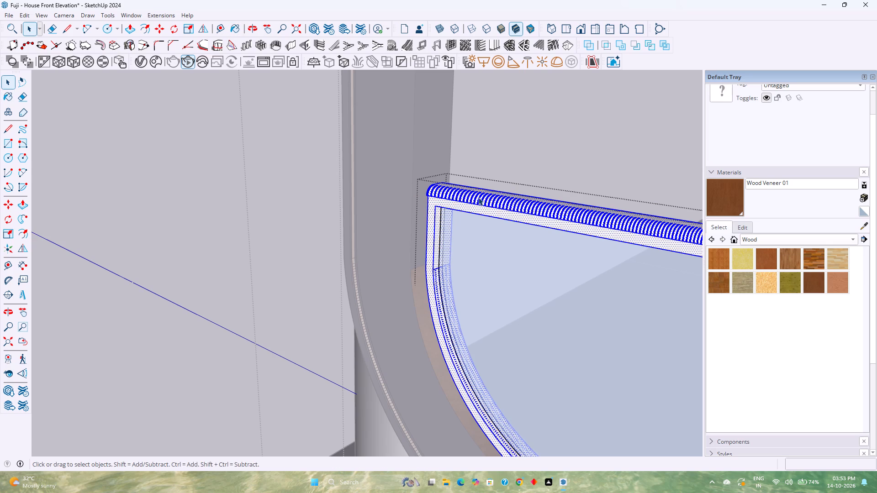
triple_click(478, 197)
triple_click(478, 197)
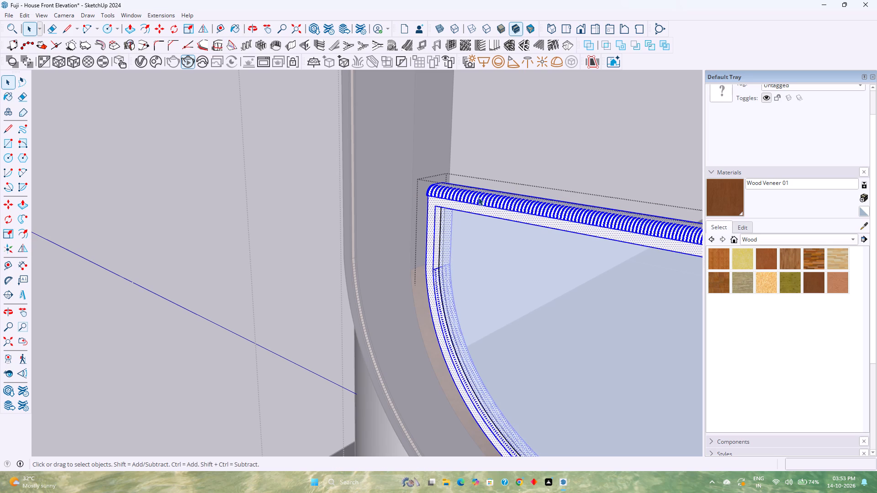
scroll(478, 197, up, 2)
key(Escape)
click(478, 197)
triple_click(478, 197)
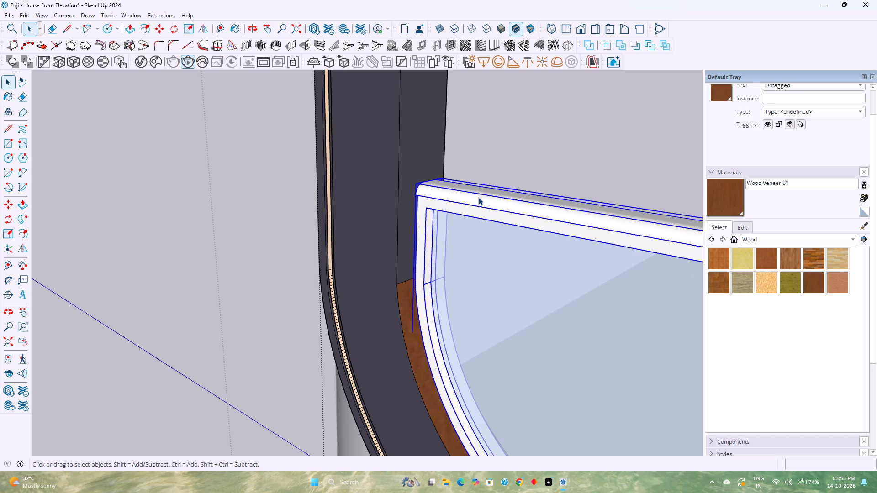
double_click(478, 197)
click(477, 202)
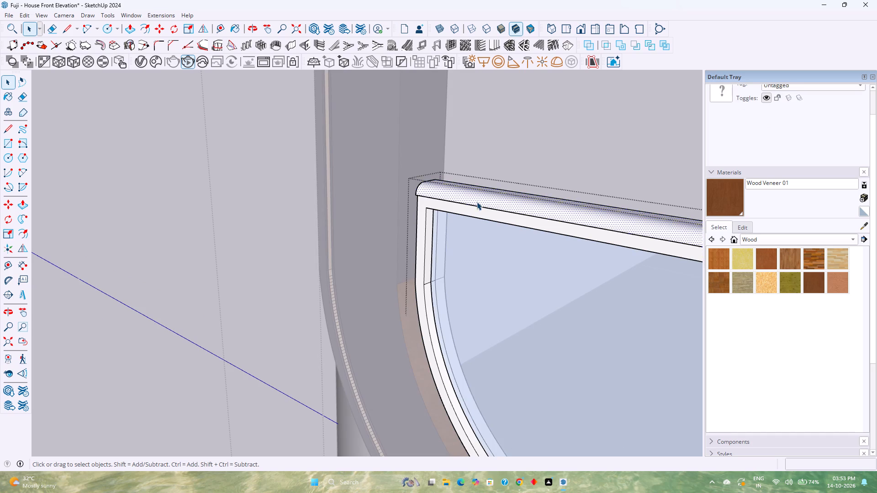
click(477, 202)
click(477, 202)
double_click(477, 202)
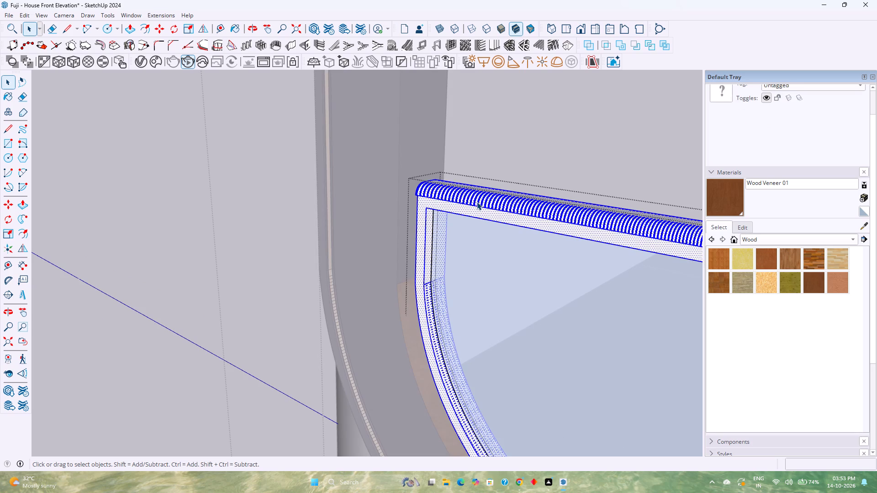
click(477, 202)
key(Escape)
Copy the rounded handrail surface from the middle-floor balcony's railing frame 2' outward along the red axis.
click(477, 202)
double_click(477, 202)
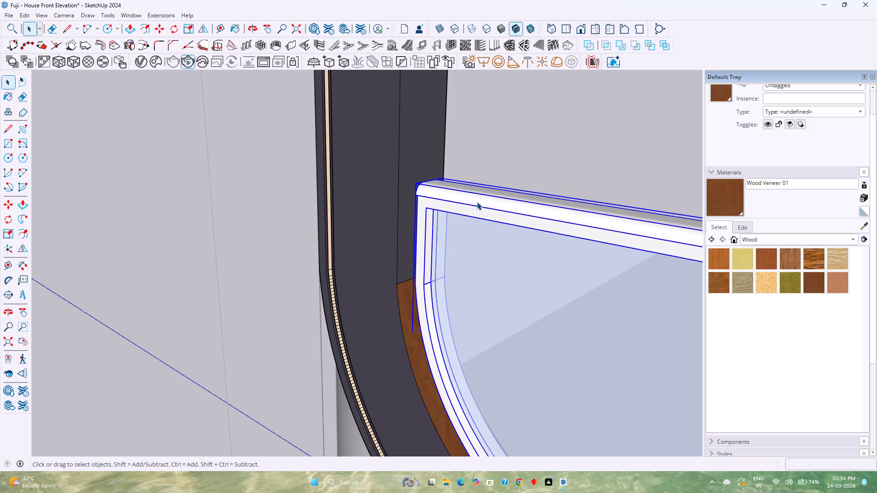
click(477, 202)
double_click(477, 202)
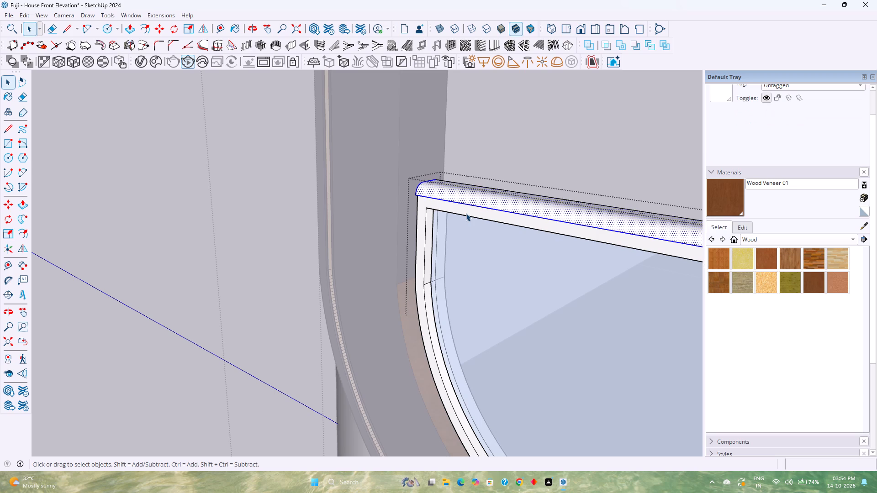
middle_drag(466, 213, 206, 235)
middle_drag(203, 234, 175, 229)
scroll(383, 236, down, 3)
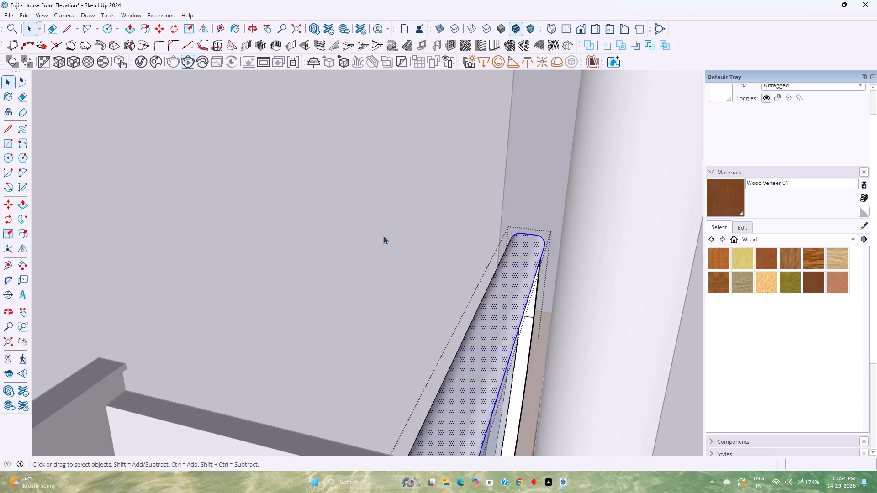
scroll(383, 236, down, 2)
middle_drag(409, 242, 262, 188)
scroll(298, 199, down, 3)
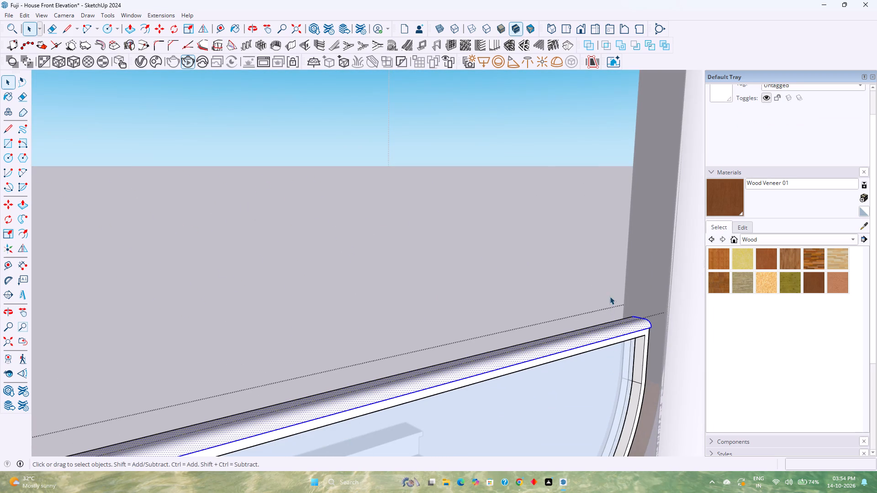
key(m)
click(653, 330)
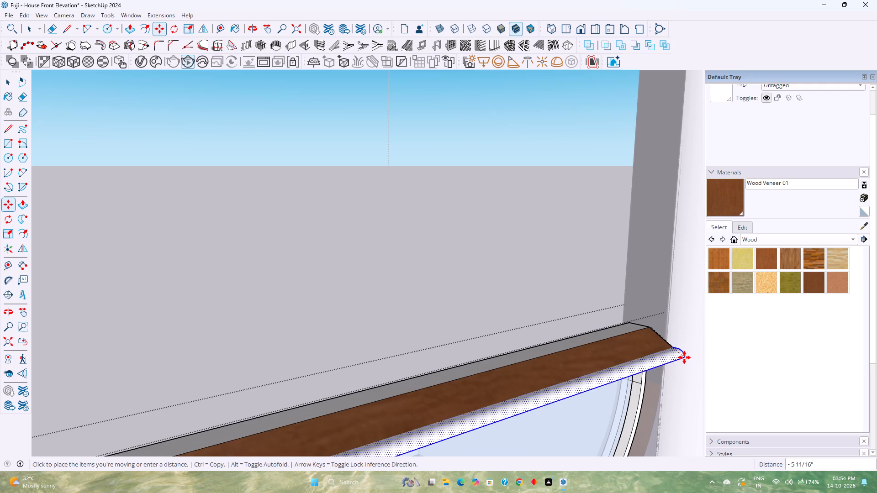
scroll(684, 357, down, 2)
shift+middle_drag(649, 351, 456, 282)
scroll(456, 282, down, 4)
key(Left)
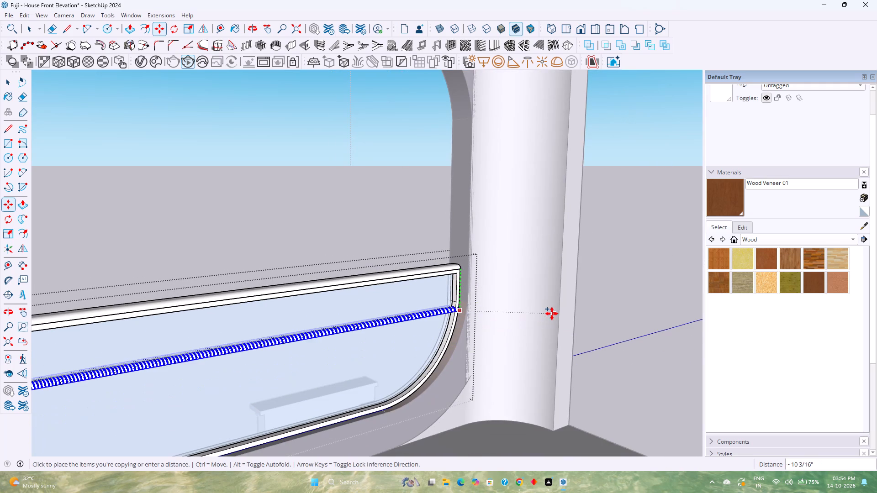
key(Right)
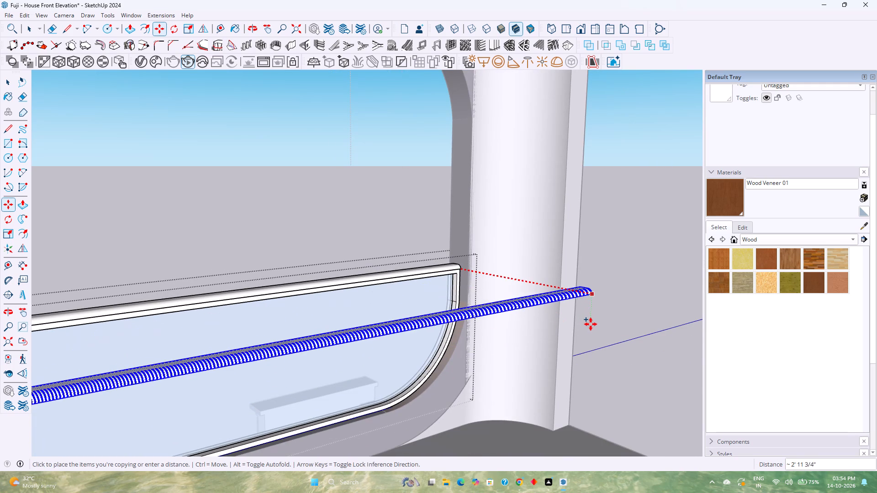
key(1)
key(BackSpace)
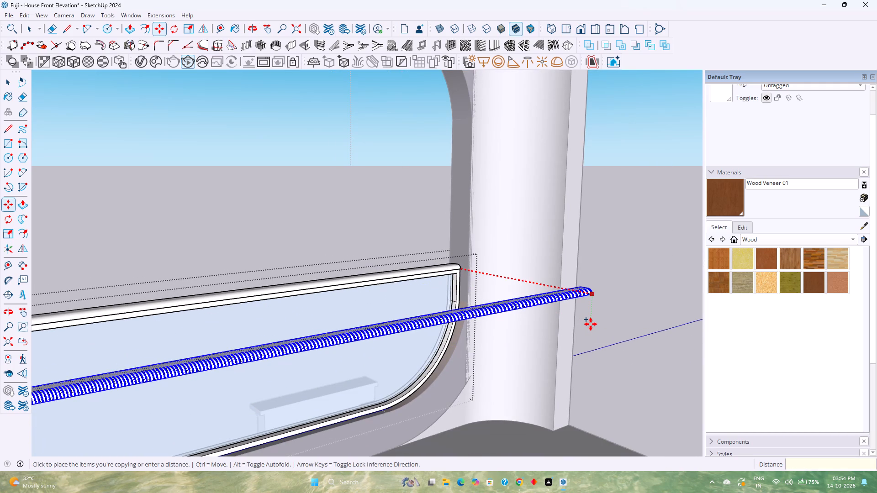
text(2')
key(Return)
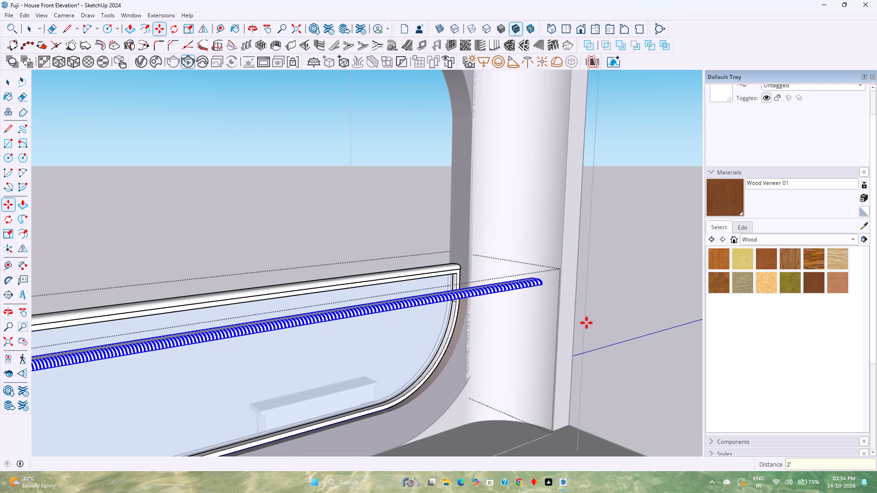
key(space)
Delete the original rounded handrail surface from the top of the railing frame.
scroll(447, 251, up, 10)
click(451, 273)
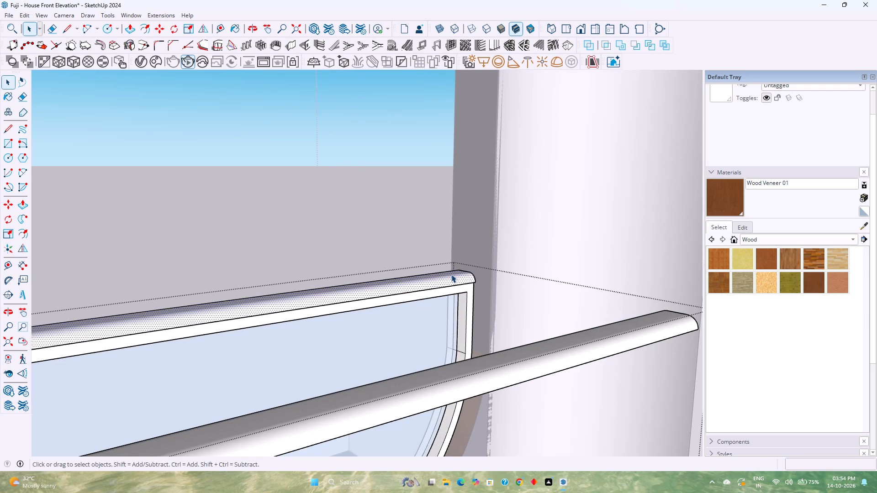
key(Delete)
Push the exposed flat top face of the railing frame down by 1".
middle_drag(453, 280, 501, 329)
scroll(470, 305, up, 12)
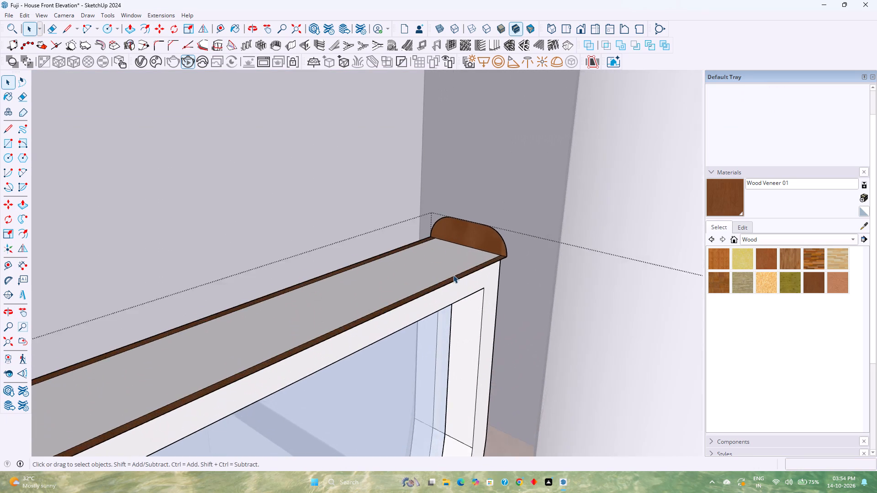
middle_drag(453, 275, 381, 267)
click(400, 277)
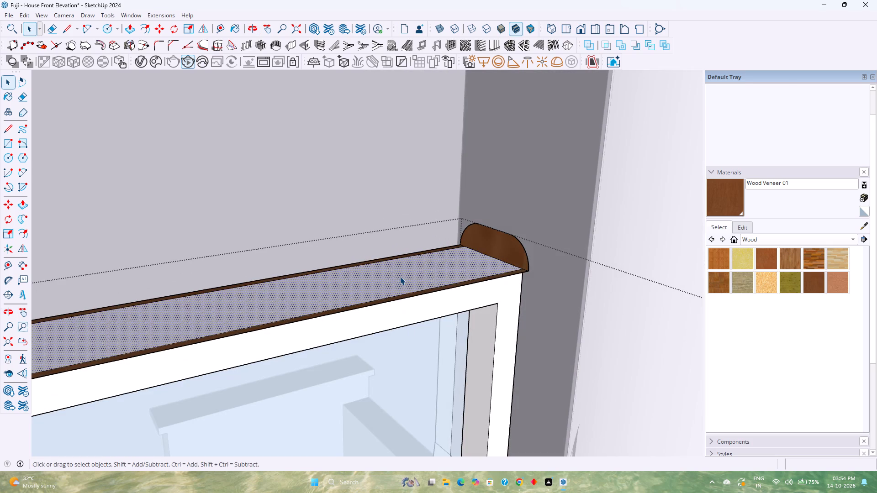
key(p)
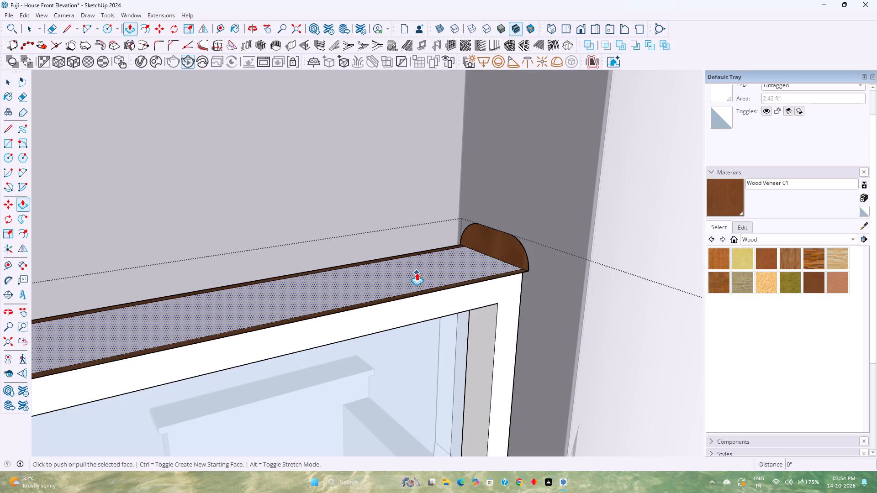
click(417, 273)
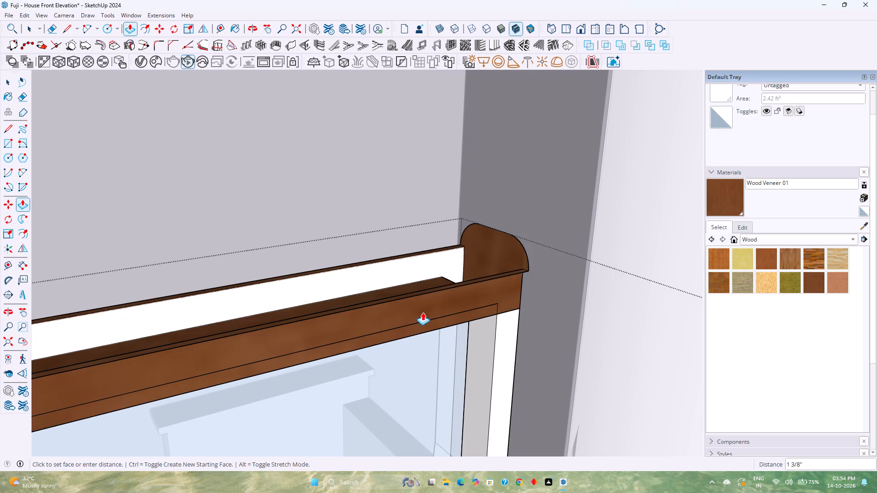
key(1)
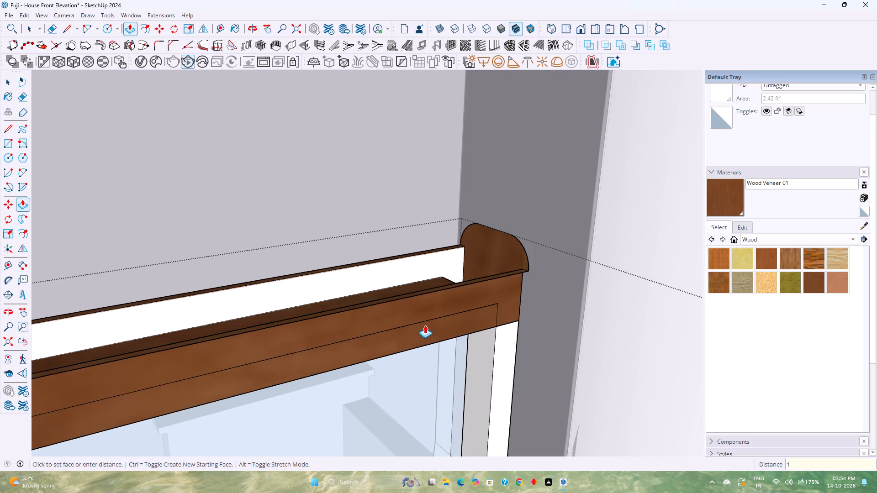
key(Return)
key(space)
Delete the leftover front strip, small top patch and rounded end cap face with its loose edges at the railing frame's curved end.
scroll(434, 304, up, 2)
middle_drag(434, 304, 435, 304)
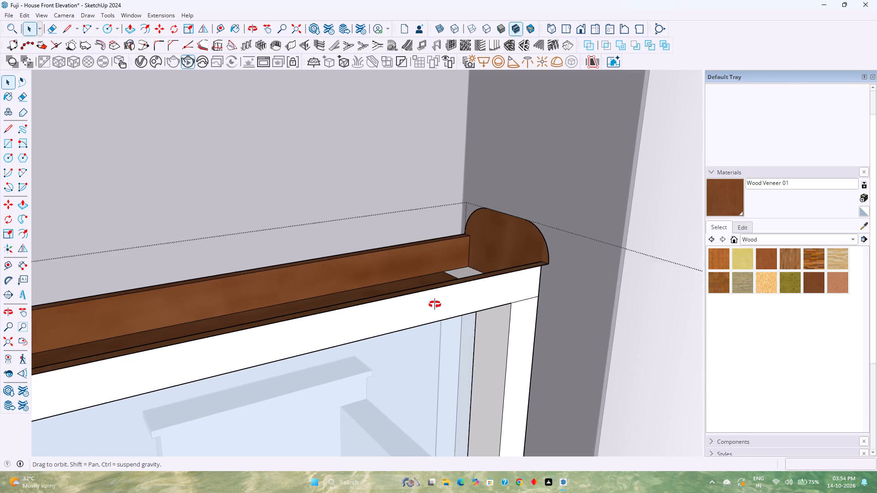
middle_drag(435, 304, 509, 334)
scroll(478, 283, up, 1)
click(473, 263)
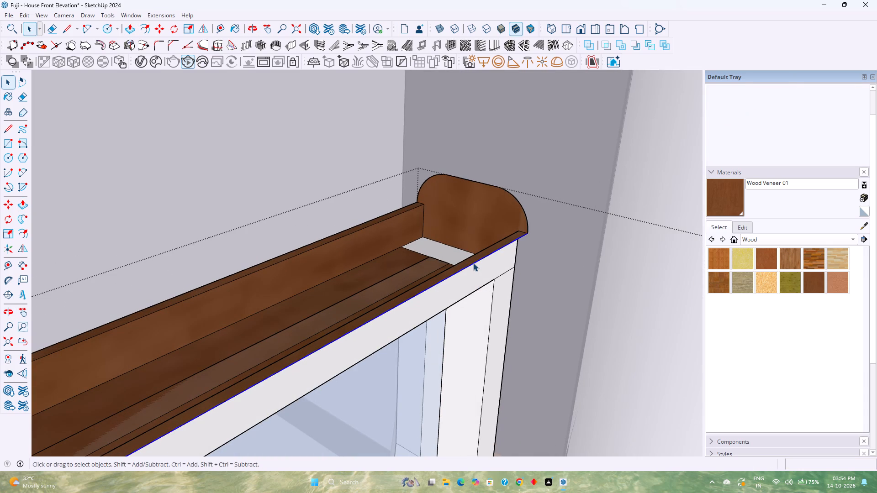
key(Delete)
click(473, 263)
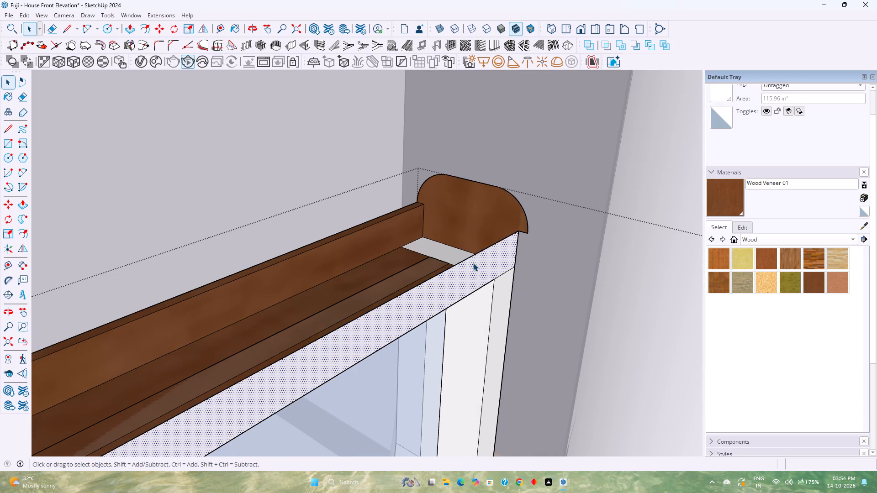
key(Delete)
click(472, 254)
key(Delete)
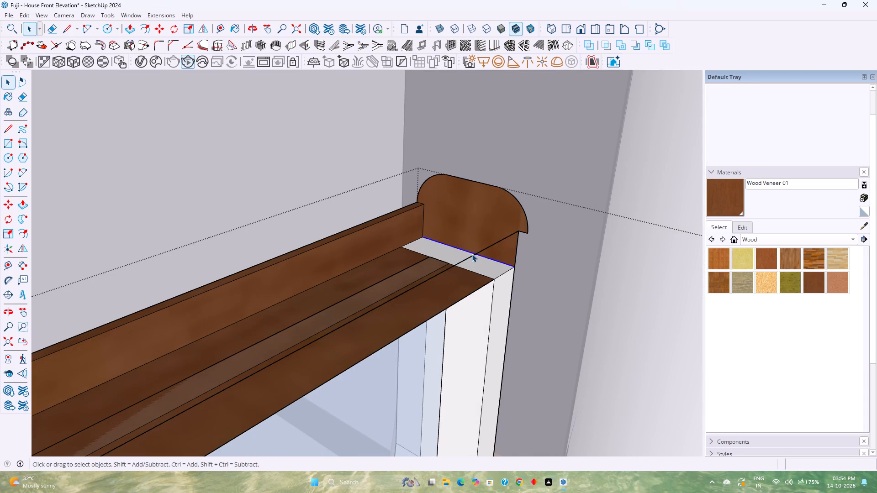
click(472, 253)
key(Delete)
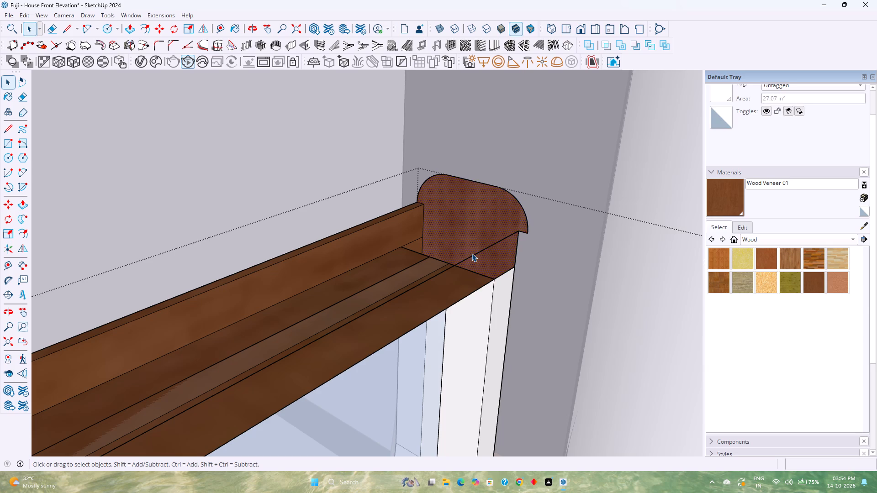
click(472, 256)
key(Delete)
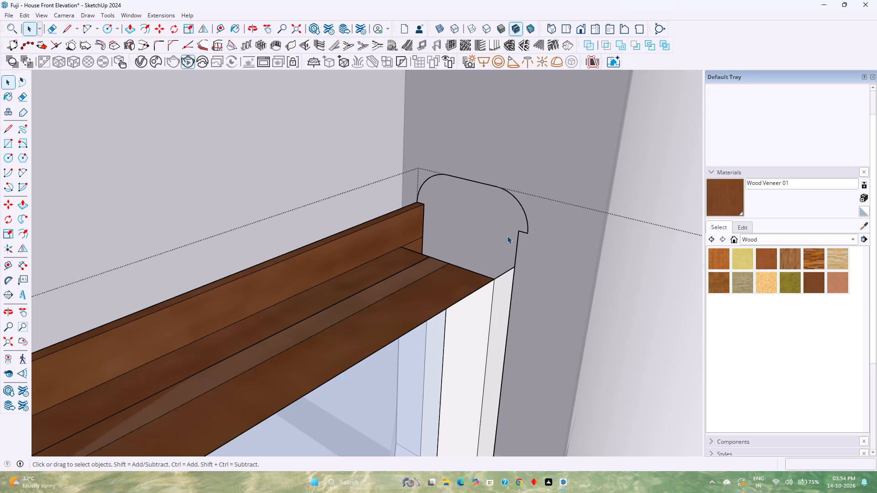
click(518, 235)
key(Delete)
click(522, 231)
key(Delete)
Erase the remaining rear strip and the loose arc edges of the rounded profile at the railing frame's curved end.
key(e)
drag(532, 217, 423, 177)
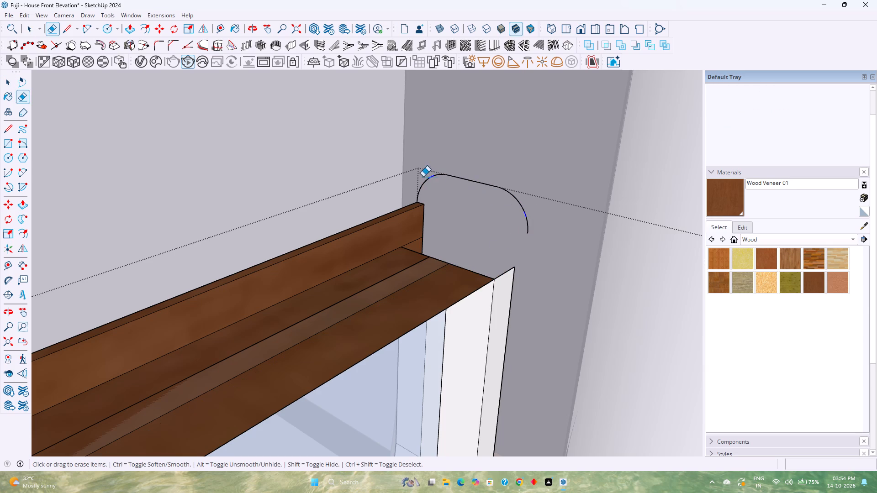
drag(423, 177, 394, 209)
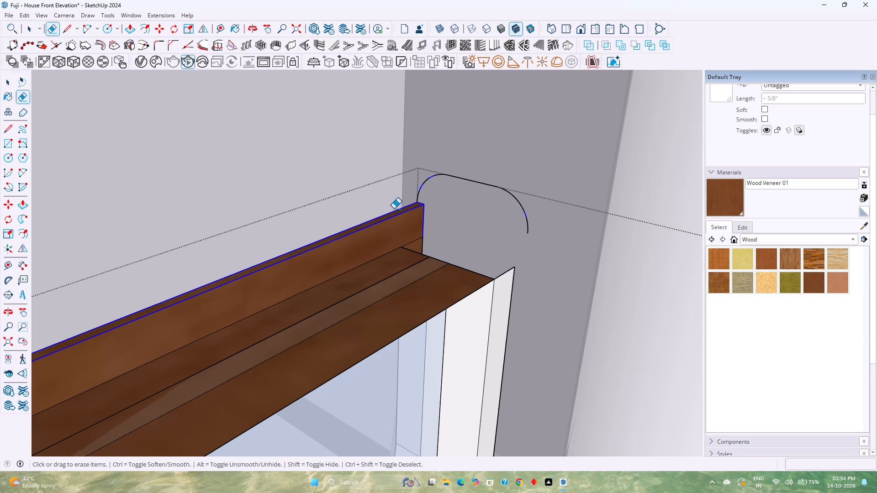
drag(394, 209, 392, 208)
drag(436, 222, 414, 192)
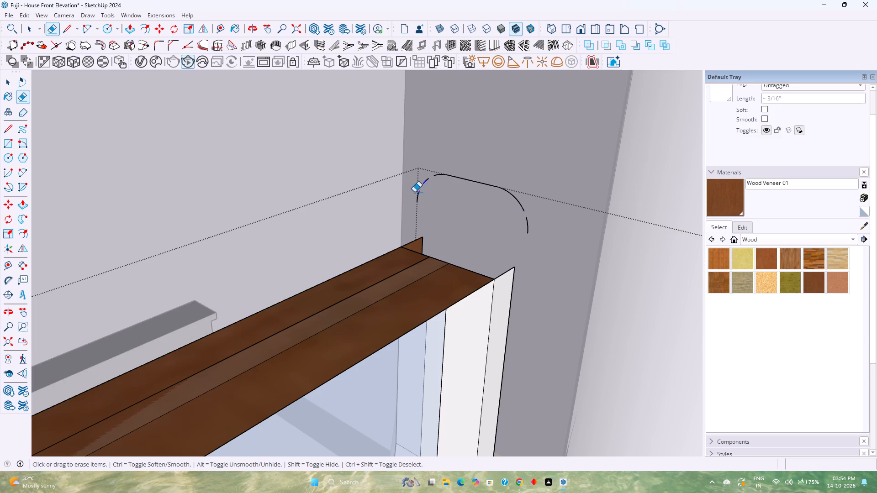
drag(414, 192, 518, 228)
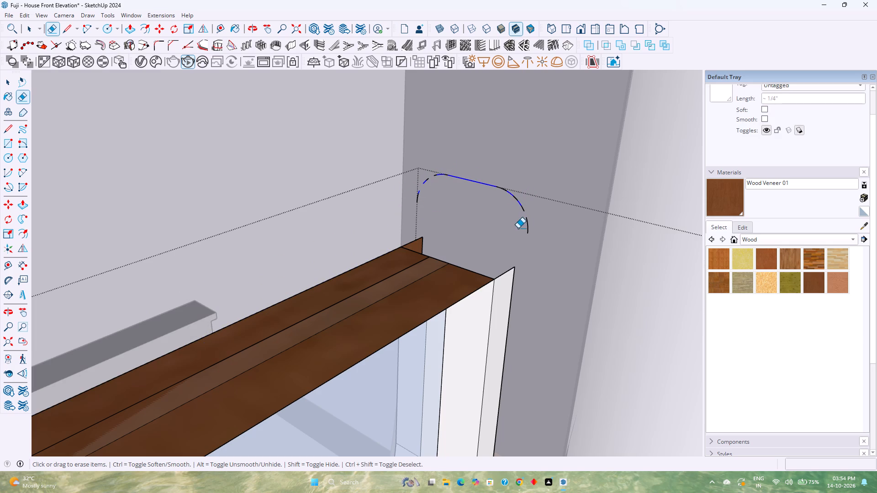
drag(518, 228, 475, 186)
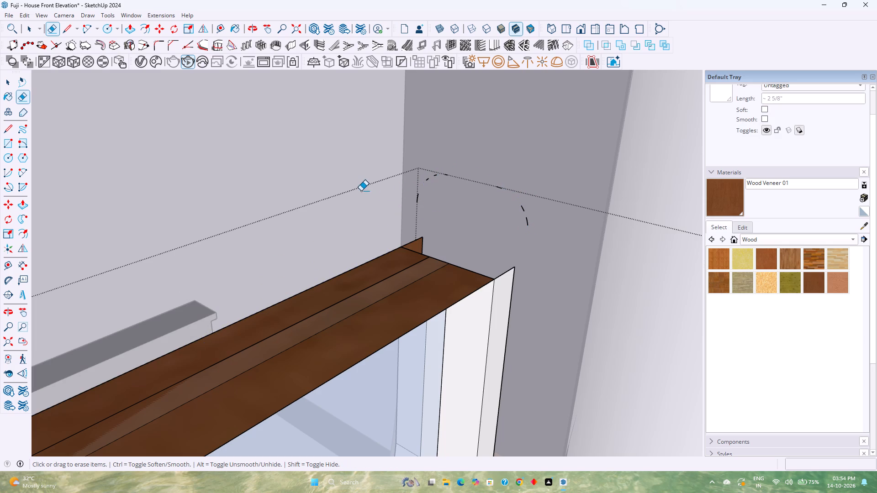
key(space)
drag(413, 156, 539, 236)
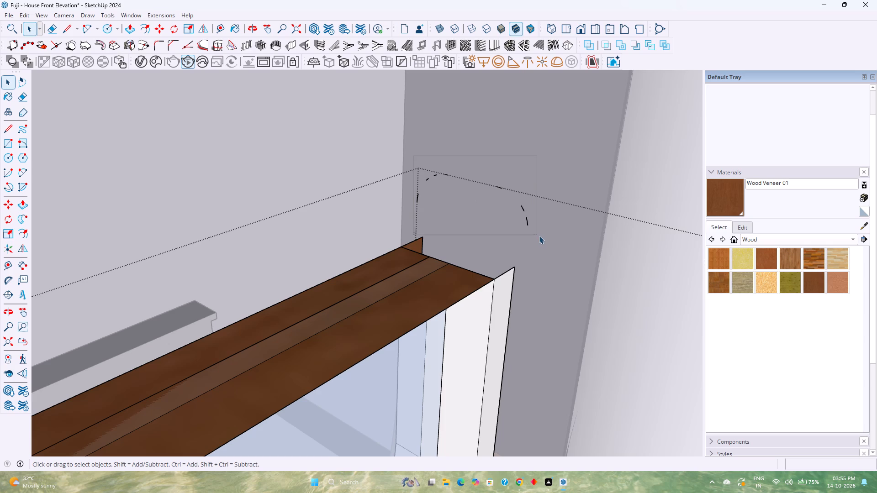
drag(539, 236, 556, 229)
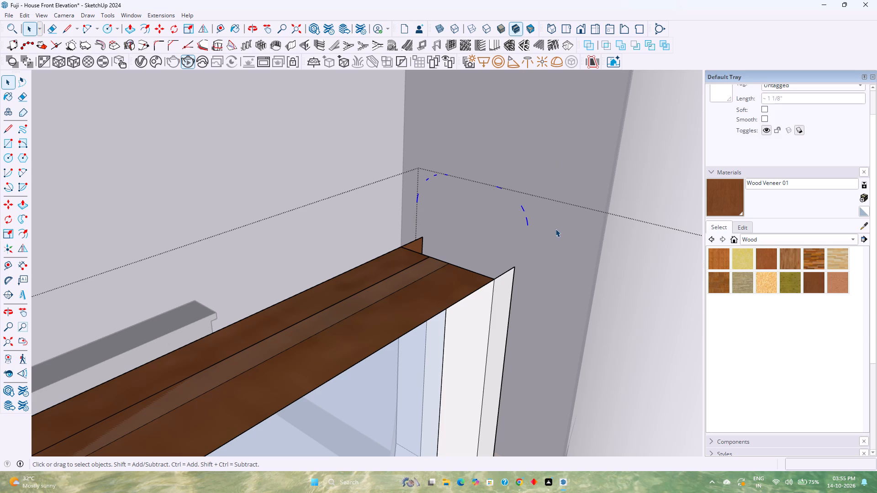
key(Delete)
Delete the rounded end cap face and its connected top patch at the straight end of the railing frame.
middle_drag(478, 252, 403, 277)
scroll(403, 277, down, 9)
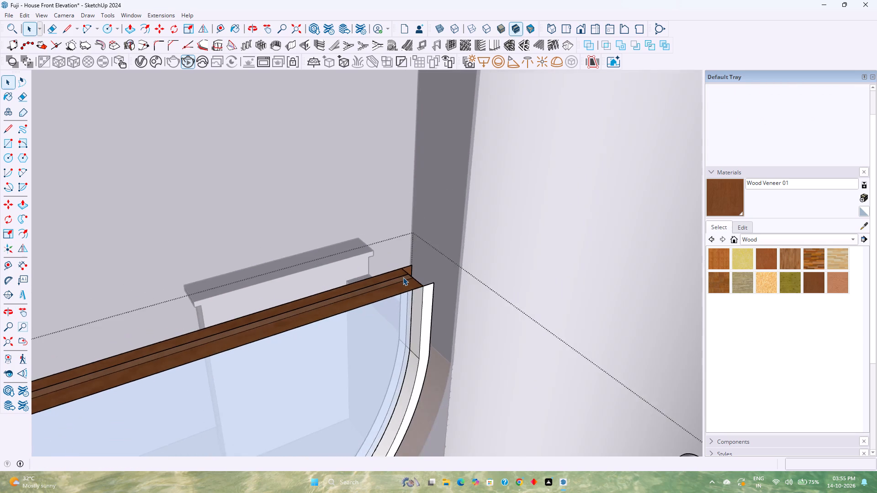
scroll(403, 277, down, 7)
shift+middle_drag(403, 277, 574, 234)
scroll(546, 271, down, 11)
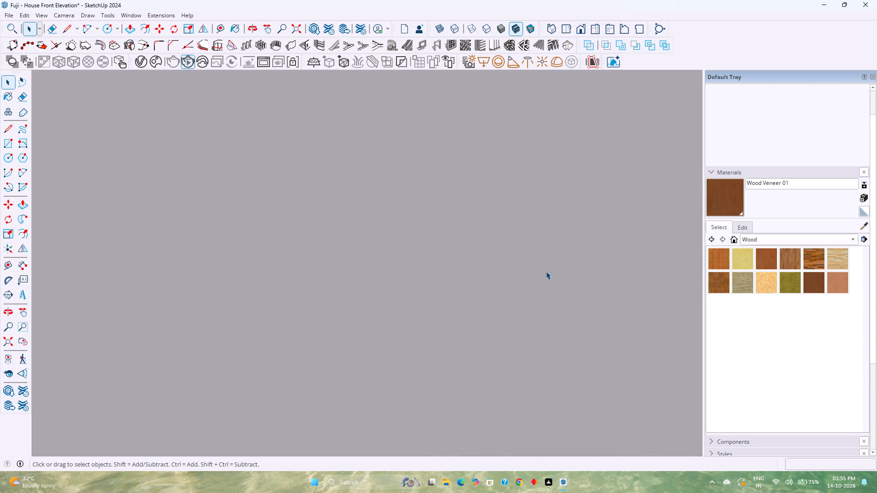
click(5, 345)
middle_drag(366, 294, 14, 302)
middle_click(0, 303)
shift+middle_drag(311, 243, 20, 348)
shift+middle_drag(20, 348, 9, 354)
scroll(186, 257, down, 1)
scroll(259, 258, up, 8)
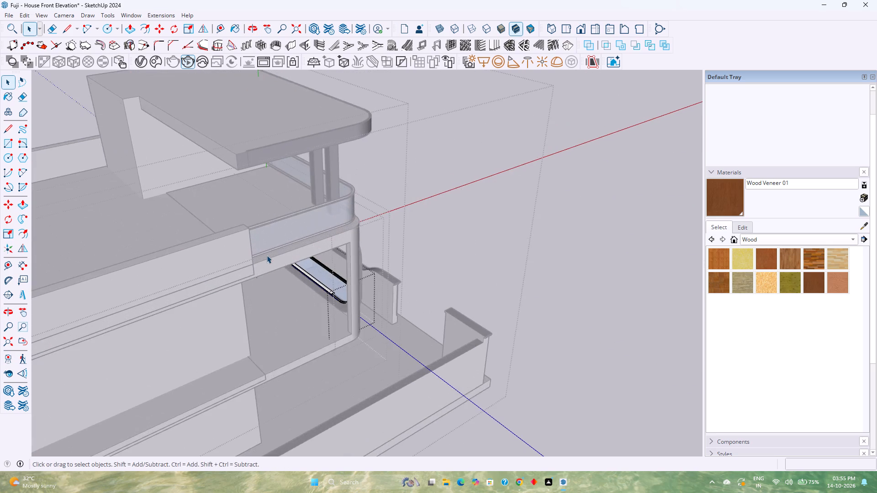
scroll(267, 255, up, 14)
shift+middle_drag(261, 194, 302, 218)
shift+middle_click(302, 218)
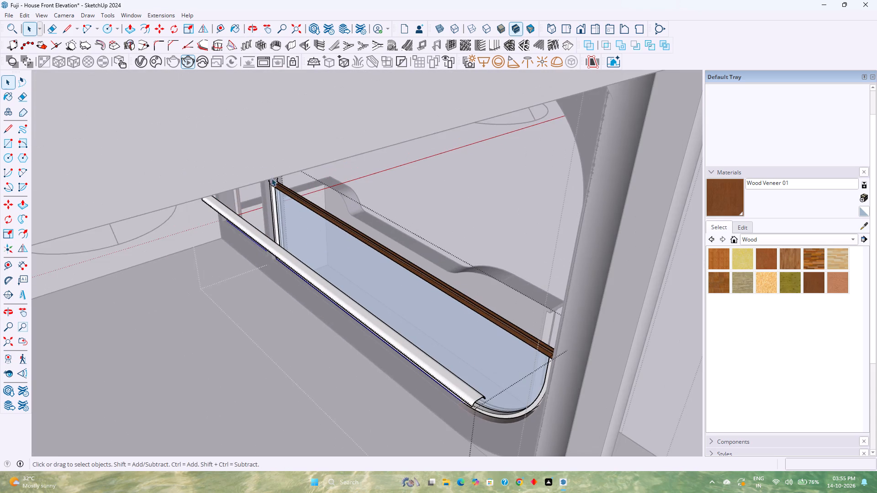
scroll(260, 156, up, 4)
scroll(283, 233, up, 10)
scroll(276, 136, up, 2)
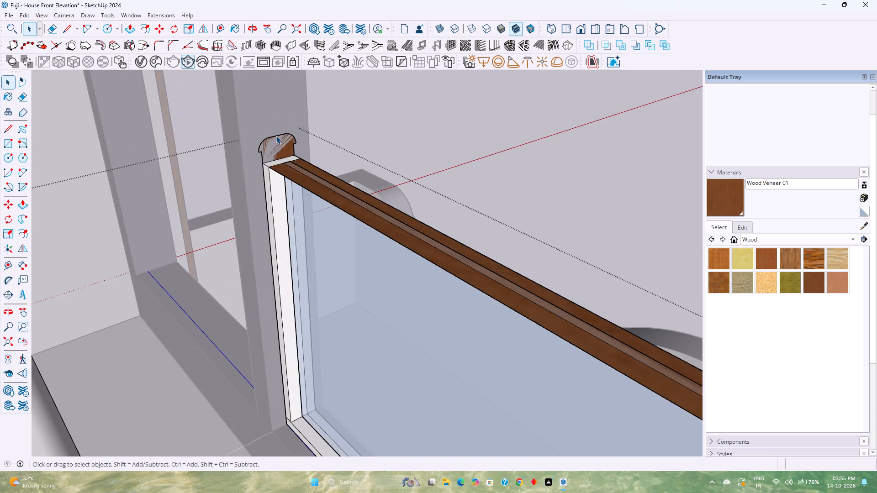
scroll(276, 136, up, 4)
click(275, 142)
double_click(275, 142)
double_click(275, 142)
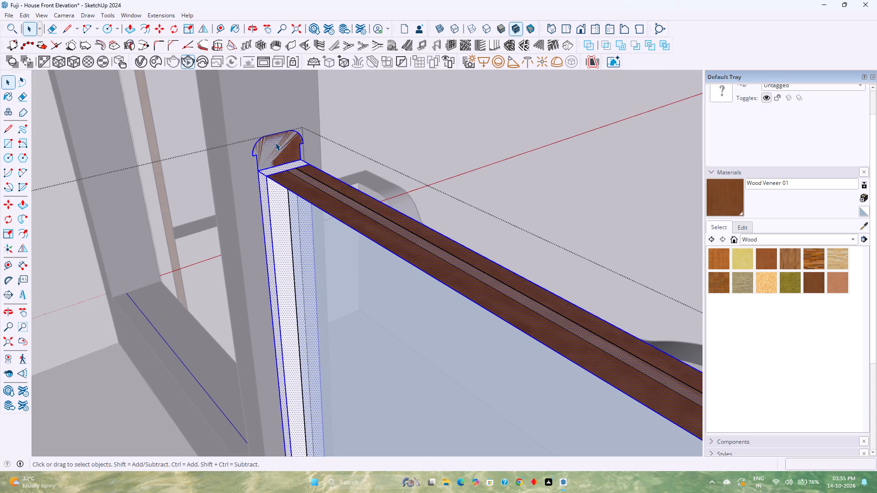
key(Delete)
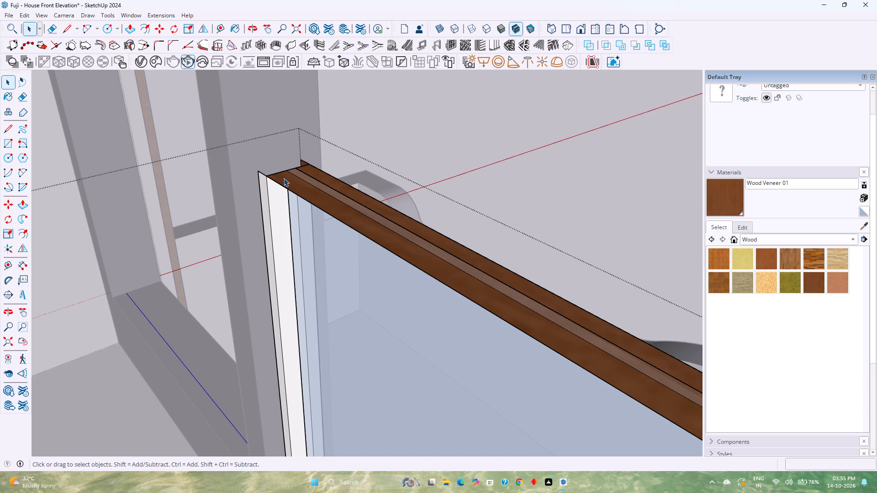
Make the separate rounded handrail piece in front of the railing into a group.
scroll(309, 237, down, 11)
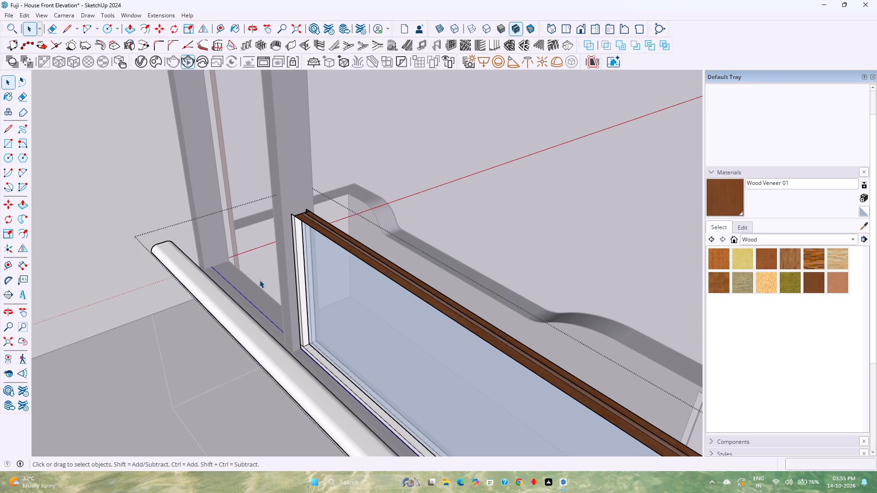
triple_click(216, 308)
right_click(216, 308)
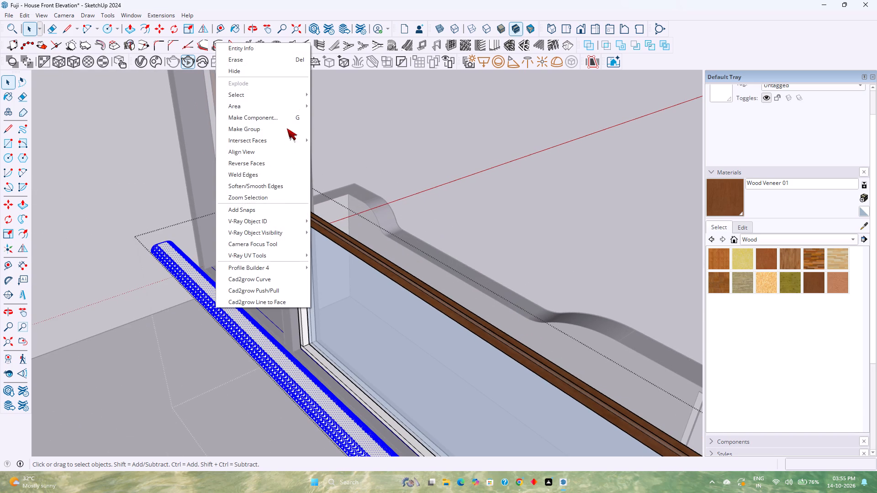
click(271, 128)
Close the open end of the handrail group with a 3 1/2" line between the profile's two bottom corners.
scroll(218, 248, up, 3)
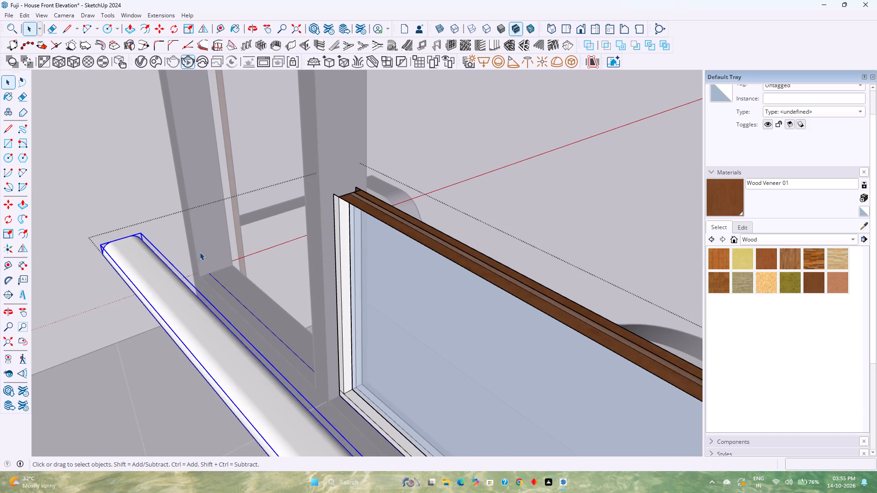
middle_click(137, 240)
middle_drag(137, 240, 187, 217)
middle_click(195, 214)
middle_click(196, 214)
scroll(211, 220, down, 2)
middle_drag(282, 253, 287, 246)
middle_click(287, 246)
scroll(348, 260, up, 7)
middle_drag(328, 263, 368, 275)
middle_drag(384, 277, 396, 279)
middle_drag(412, 283, 419, 283)
middle_drag(419, 283, 460, 283)
middle_drag(460, 283, 512, 269)
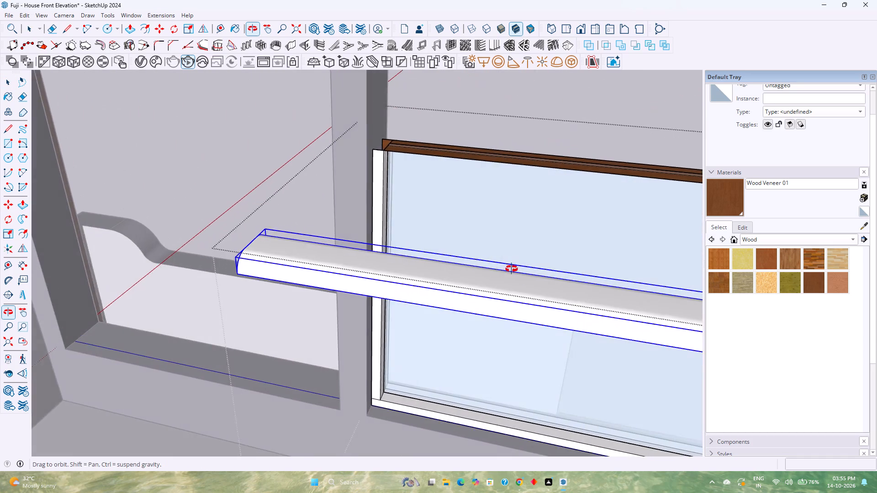
middle_drag(512, 269, 512, 269)
middle_drag(512, 269, 351, 266)
middle_click(351, 266)
scroll(342, 263, down, 6)
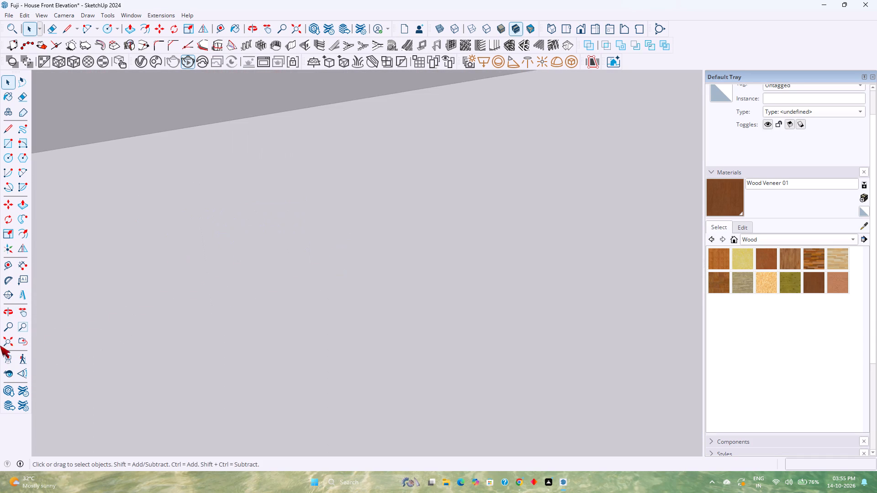
click(11, 339)
scroll(515, 221, up, 8)
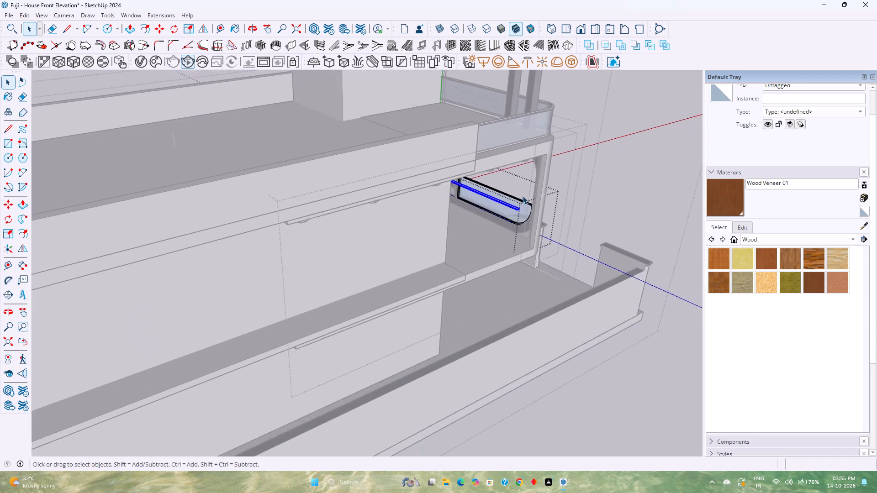
scroll(523, 196, up, 20)
scroll(523, 196, up, 5)
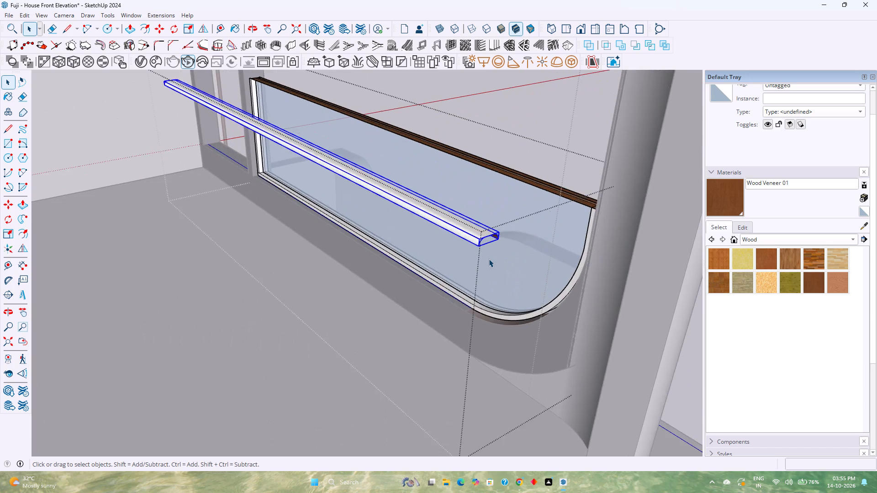
scroll(489, 259, up, 6)
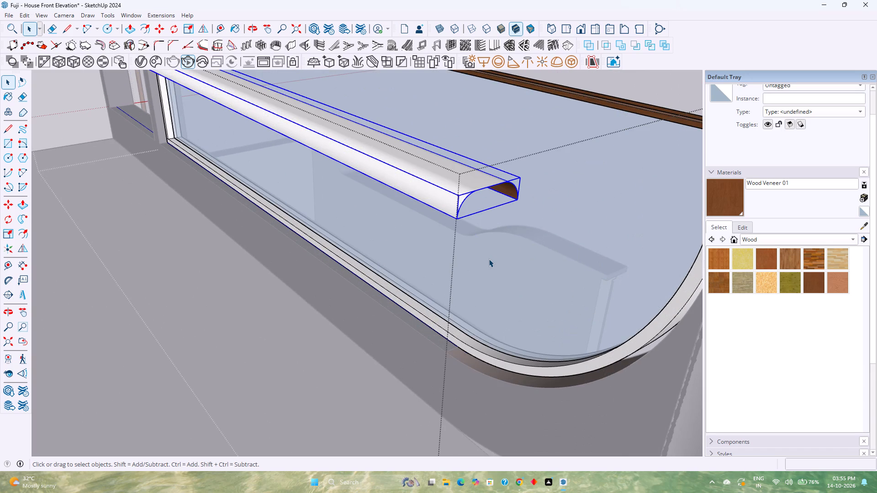
key(m)
key(space)
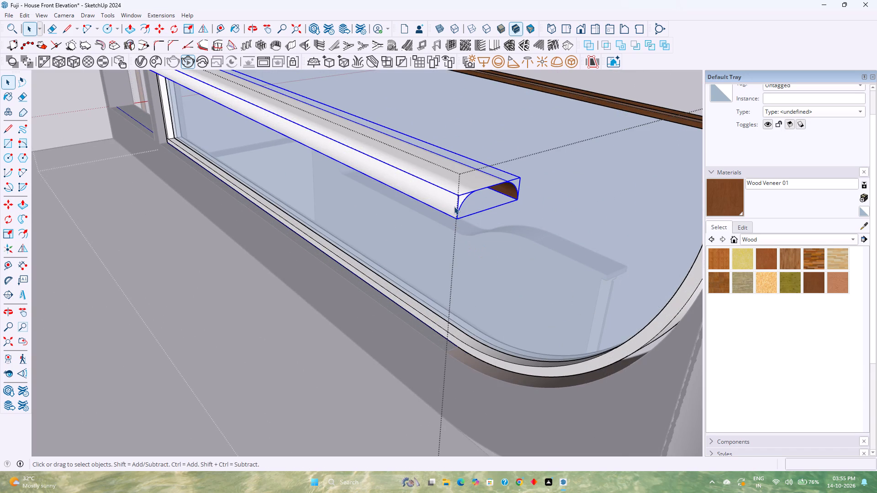
double_click(454, 205)
key(l)
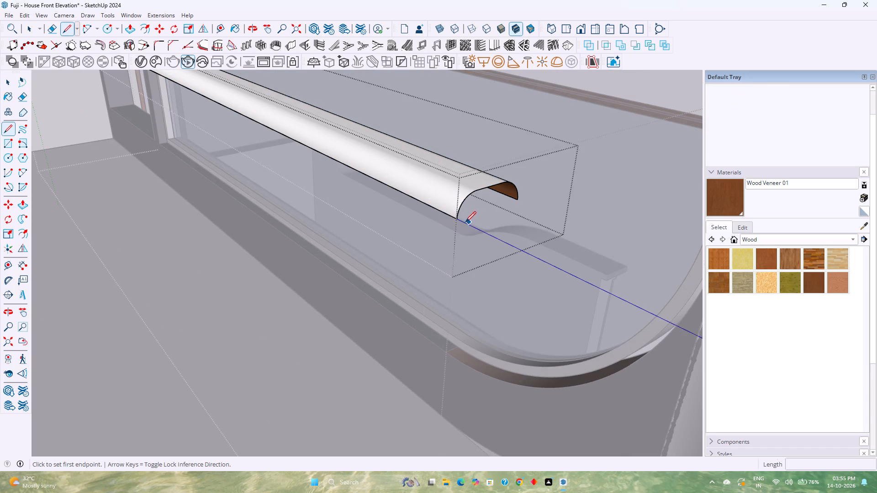
click(517, 199)
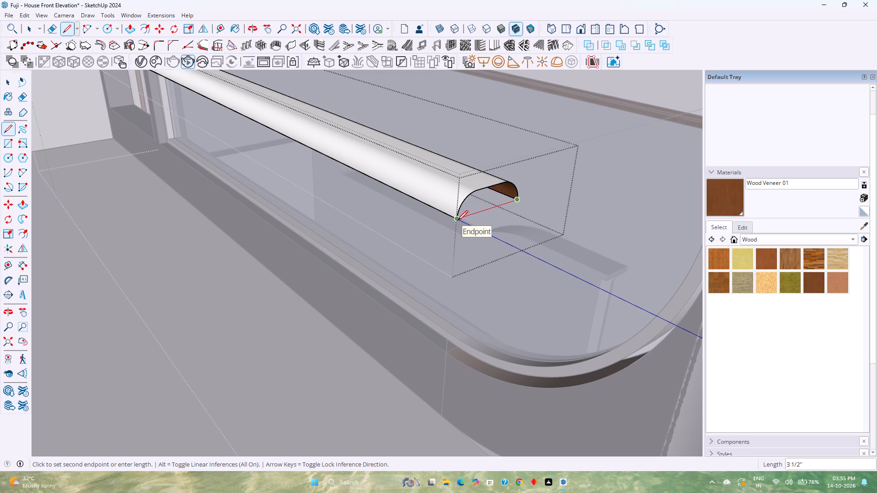
click(457, 221)
key(space)
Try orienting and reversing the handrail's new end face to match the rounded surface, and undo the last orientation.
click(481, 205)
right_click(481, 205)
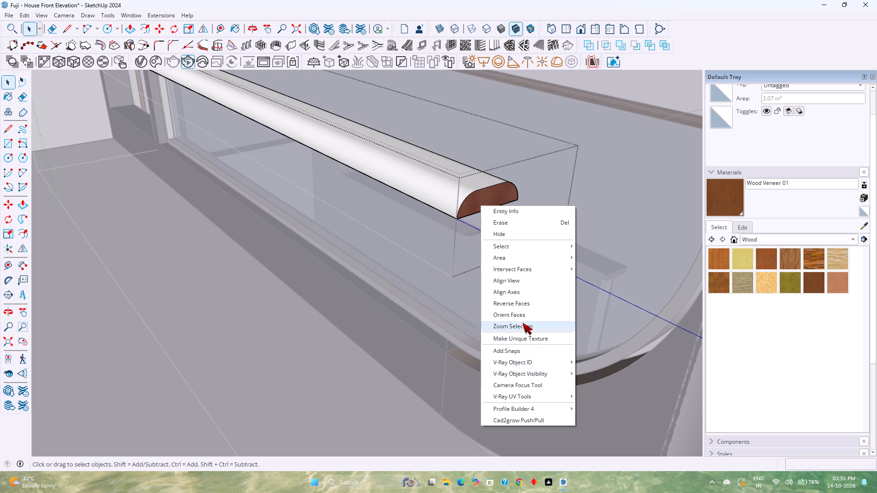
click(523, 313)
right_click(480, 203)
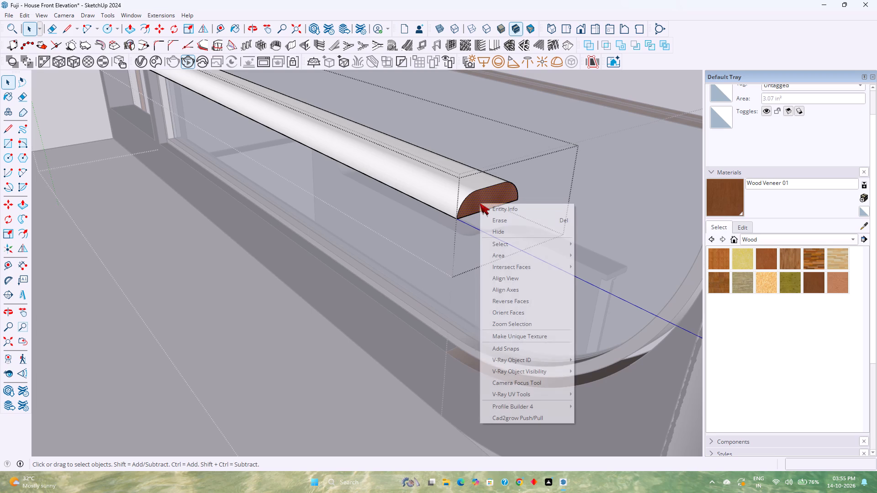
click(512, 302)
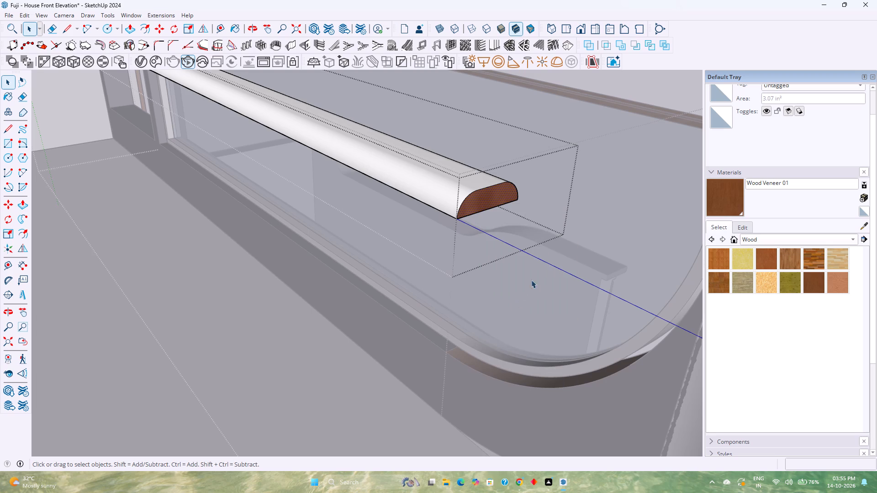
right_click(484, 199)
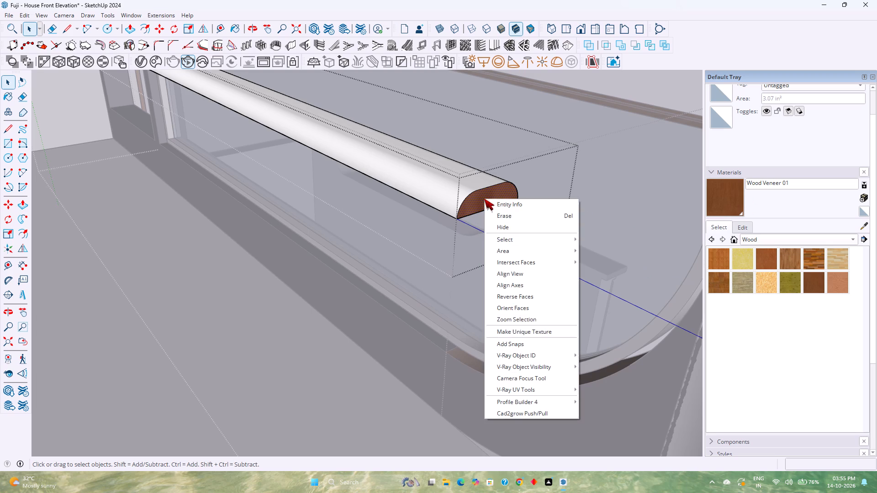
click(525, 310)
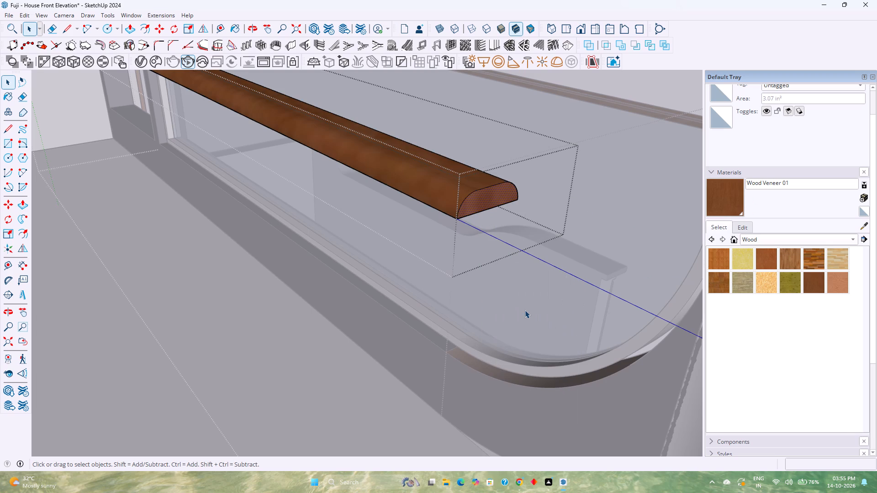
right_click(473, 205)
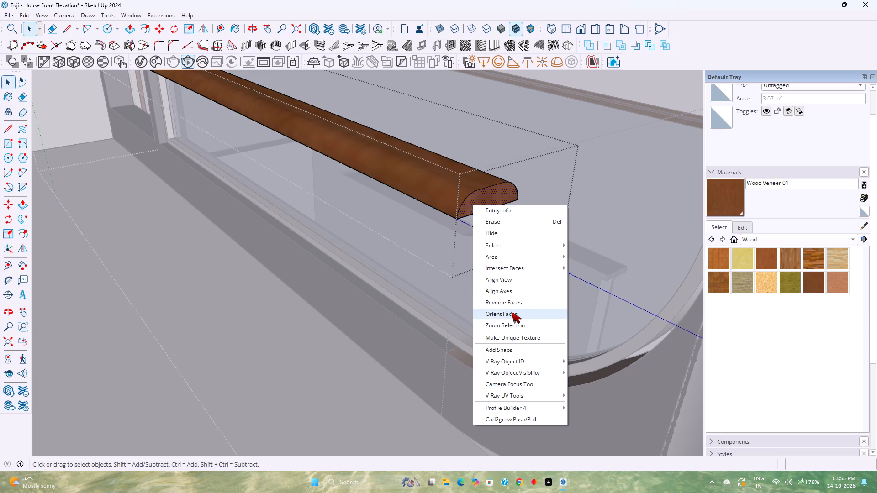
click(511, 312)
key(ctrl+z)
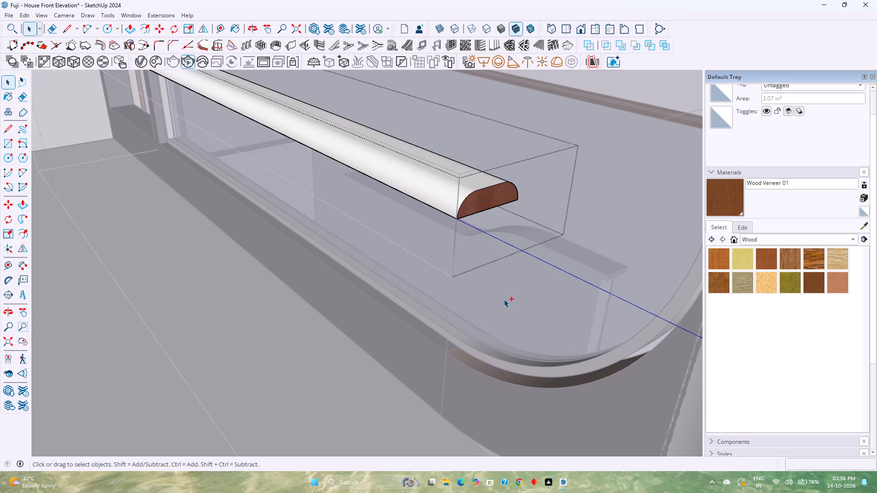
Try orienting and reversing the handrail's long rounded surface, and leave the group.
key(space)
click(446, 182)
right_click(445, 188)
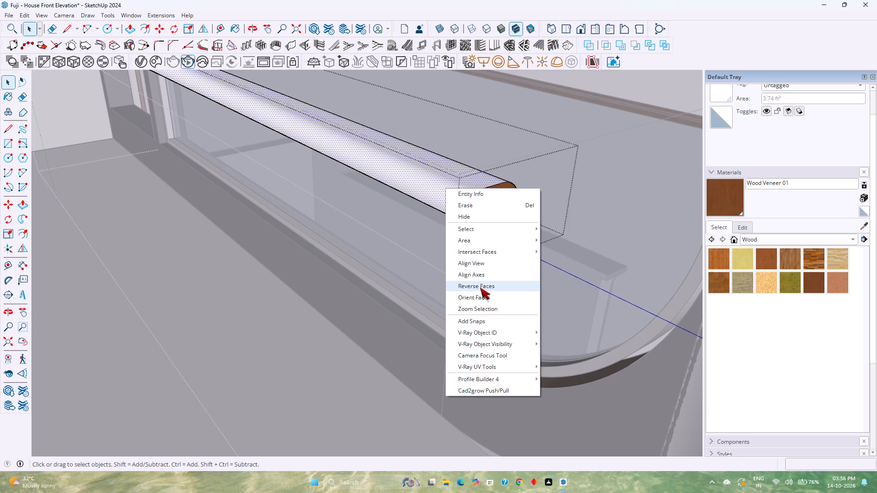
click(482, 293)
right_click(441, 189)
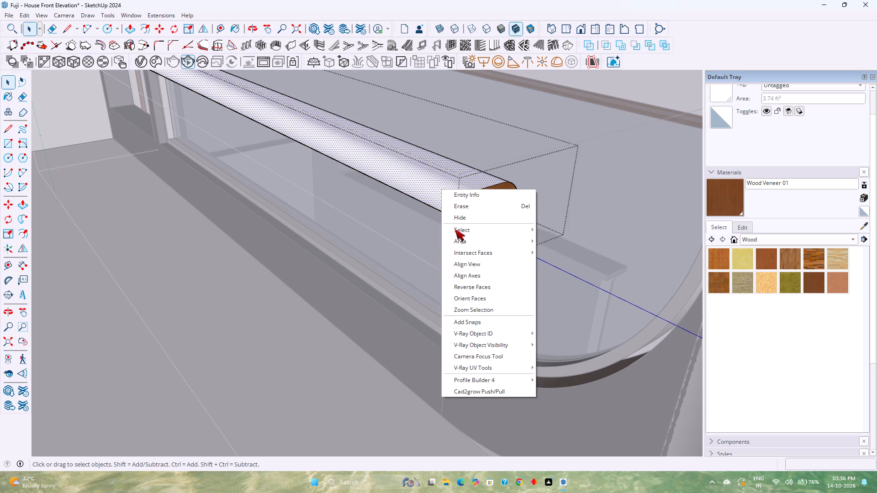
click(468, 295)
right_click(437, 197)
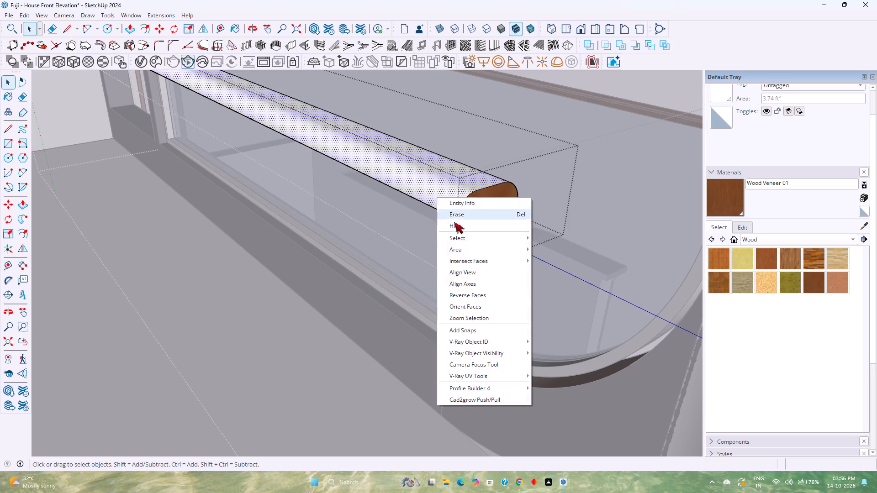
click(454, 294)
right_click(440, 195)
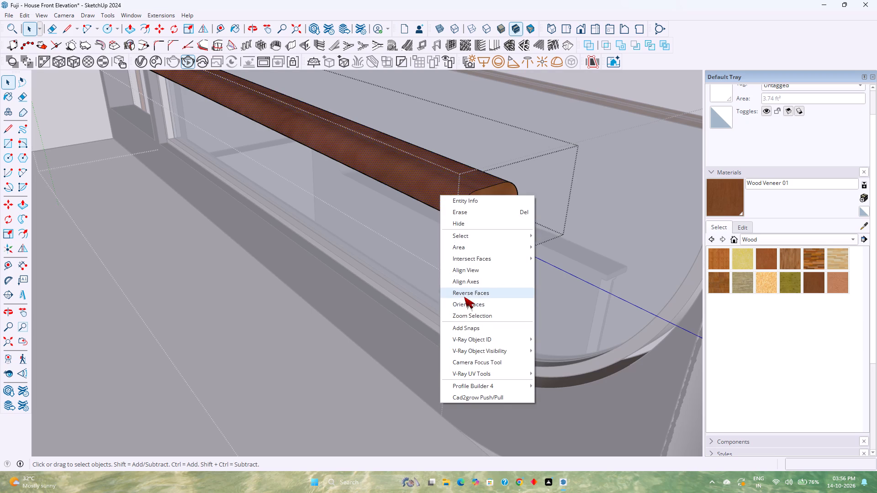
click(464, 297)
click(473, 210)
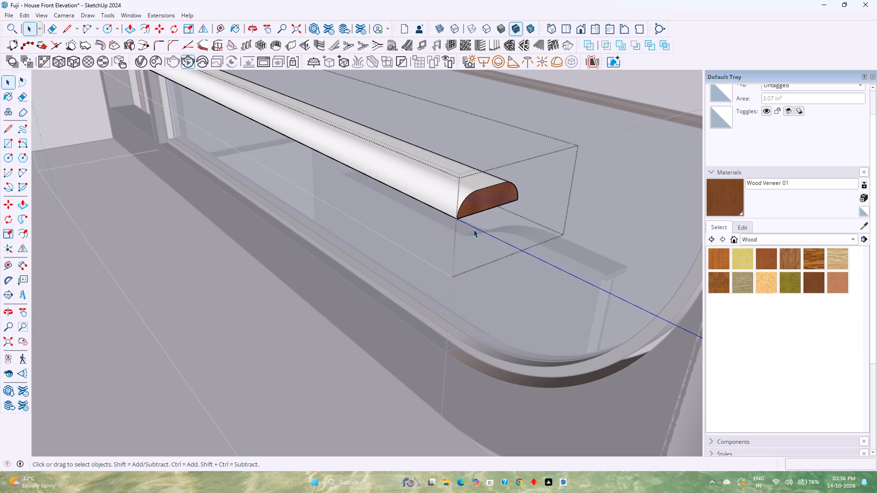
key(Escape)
Move the handrail group 2' back over the top of the railing frame.
scroll(434, 270, down, 4)
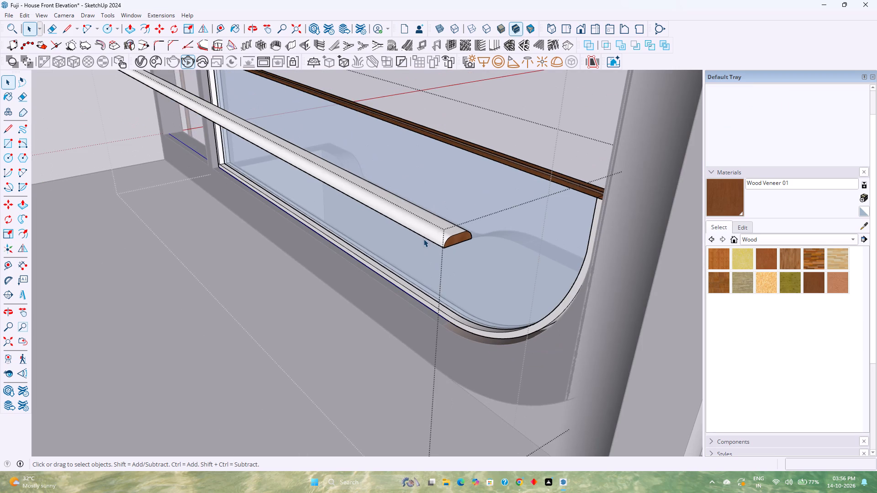
click(423, 226)
key(m)
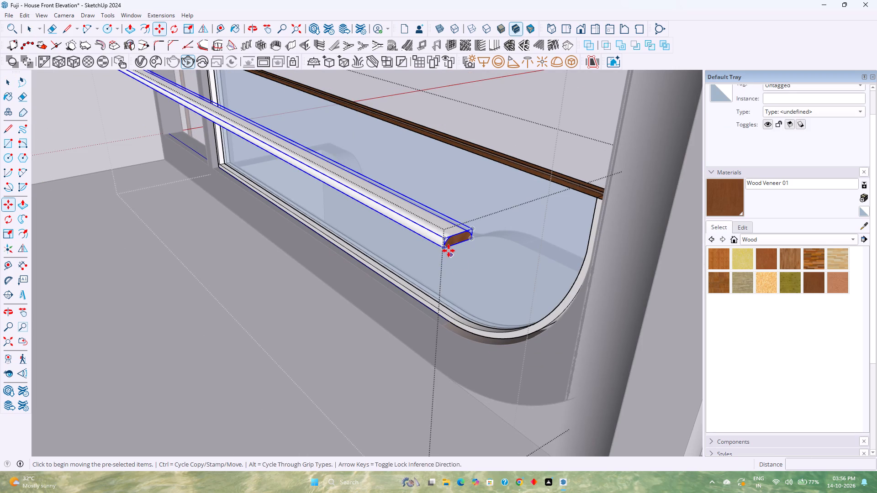
click(448, 251)
text(2')
key(Return)
key(space)
Move the selected handrail group down onto the top of the railing frame, trying 1' before settling on 1".
middle_drag(501, 224, 534, 214)
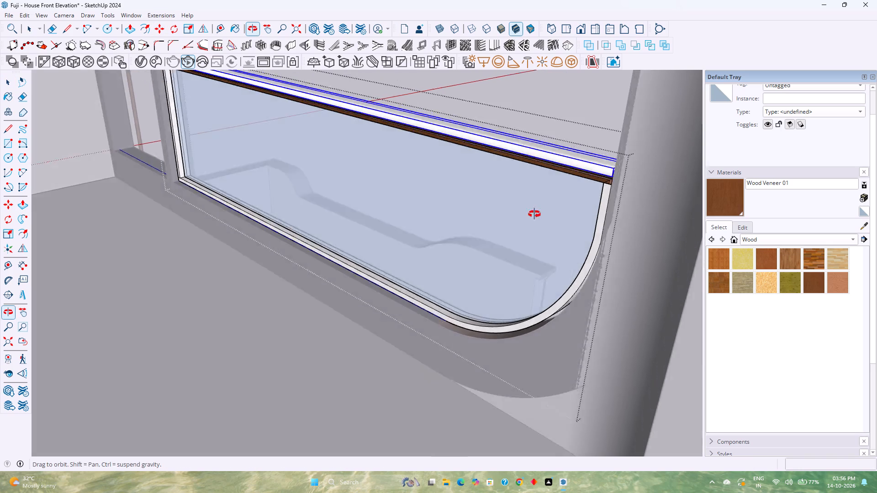
middle_drag(534, 214, 685, 165)
scroll(662, 121, up, 7)
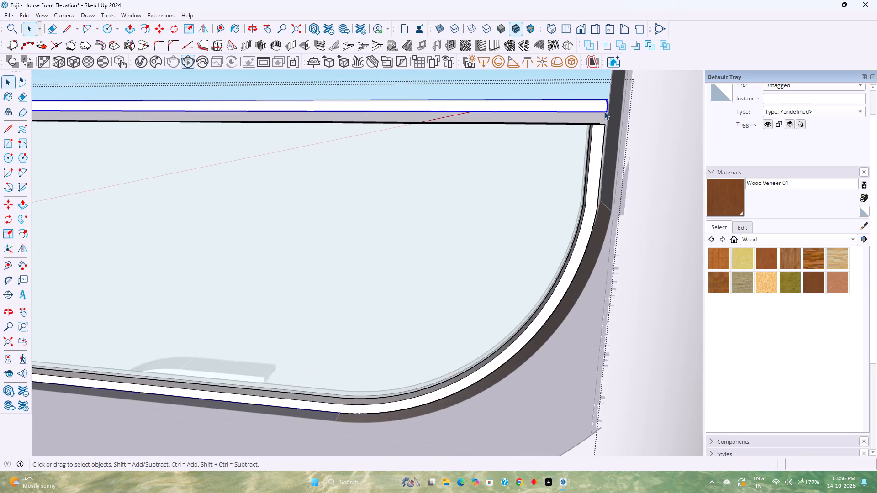
scroll(604, 111, up, 7)
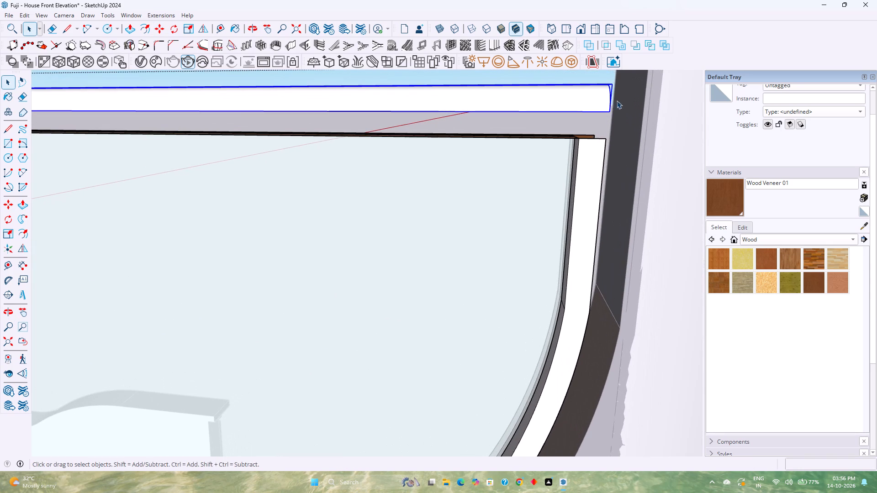
key(m)
click(612, 115)
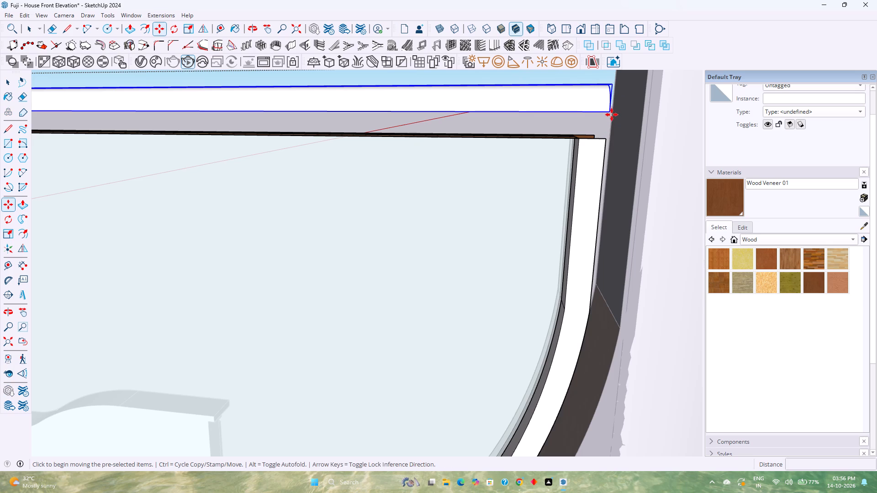
key(Up)
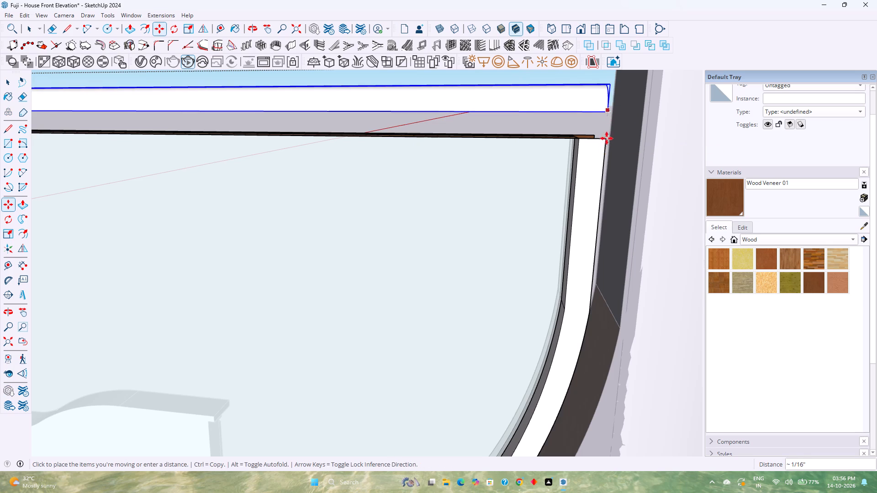
key(Left)
text(1')
key(Return)
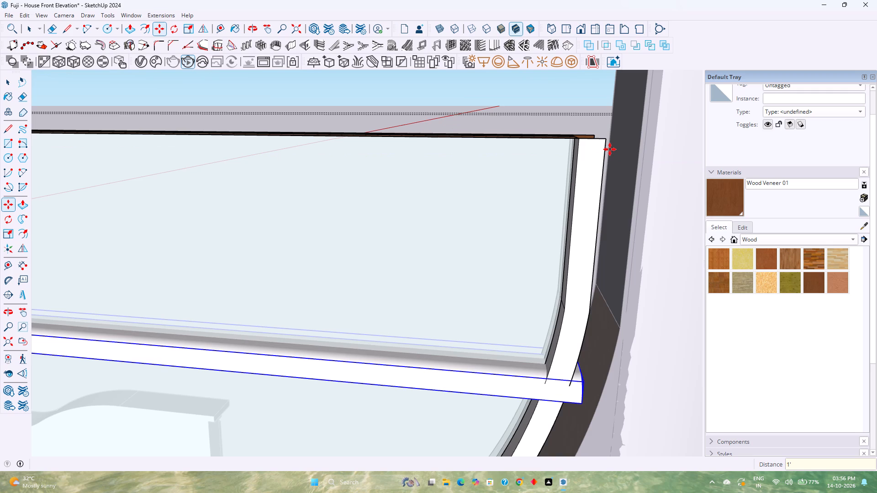
text(1')
key(BackSpace)
key(Return)
key(space)
Examine how the handrail group's end meets the railing frame and the veneer strip beside its rounded corner.
scroll(617, 164, down, 4)
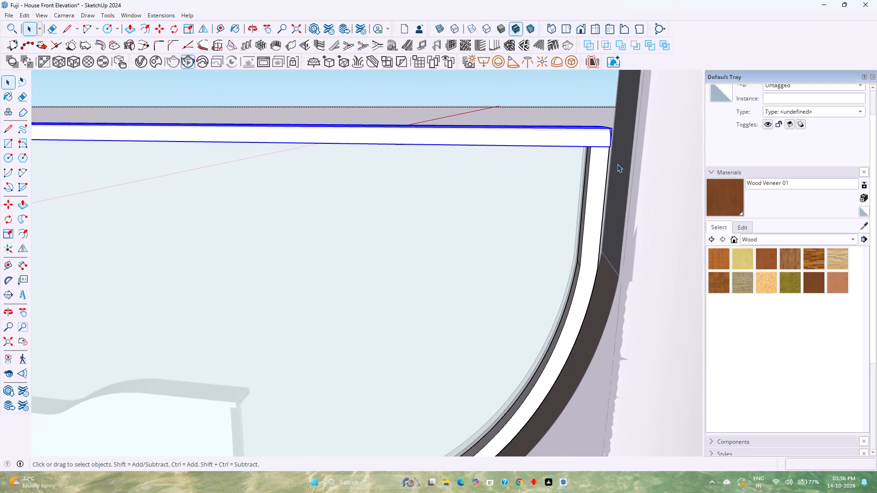
scroll(617, 164, down, 4)
middle_drag(617, 173, 600, 142)
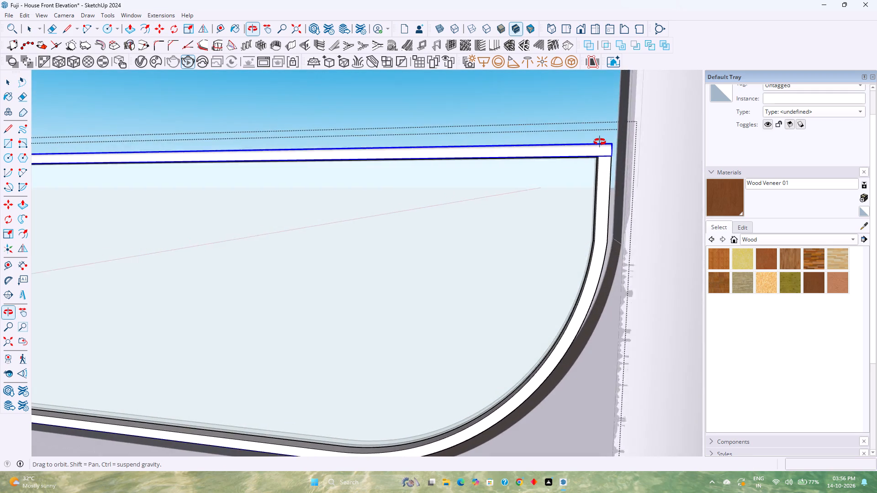
middle_drag(600, 142, 503, 160)
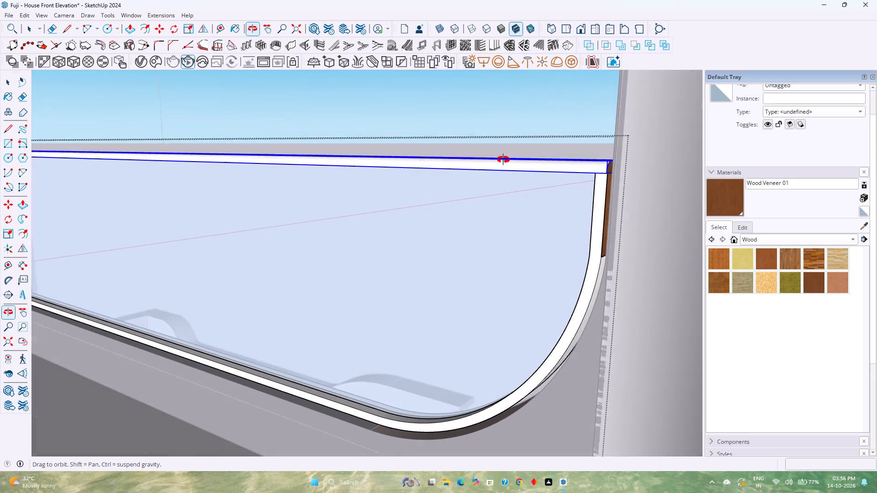
middle_drag(503, 160, 543, 153)
scroll(602, 241, up, 7)
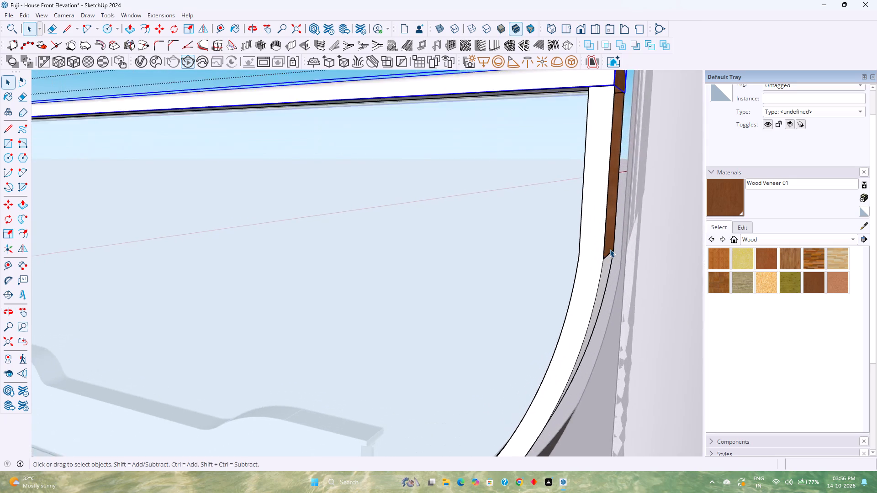
scroll(610, 249, up, 2)
middle_click(610, 249)
middle_drag(610, 249, 553, 249)
scroll(553, 249, down, 4)
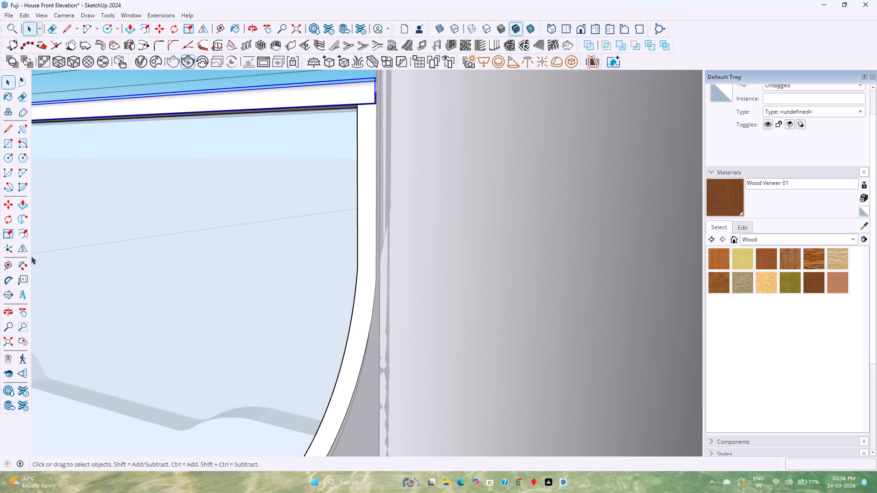
scroll(8, 205, down, 3)
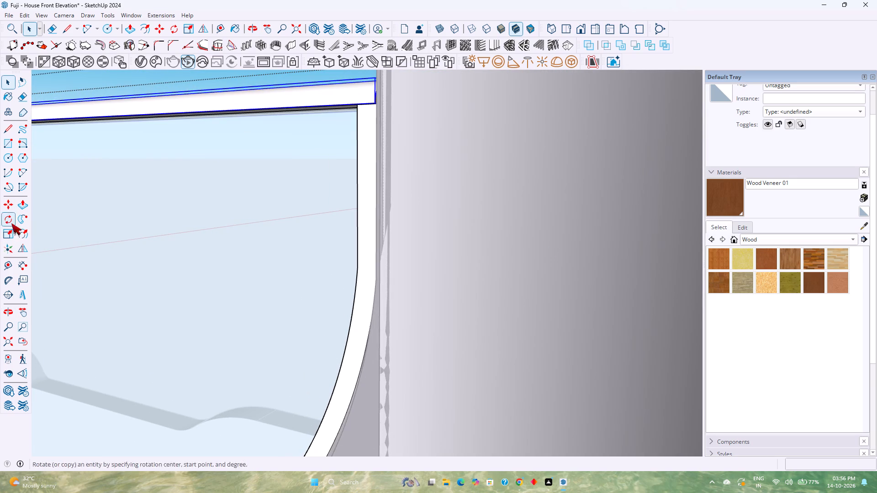
Deselect the handrail and check the back-face paint of the curved wood veneer strip around the railing's lower rounded corner.
click(8, 342)
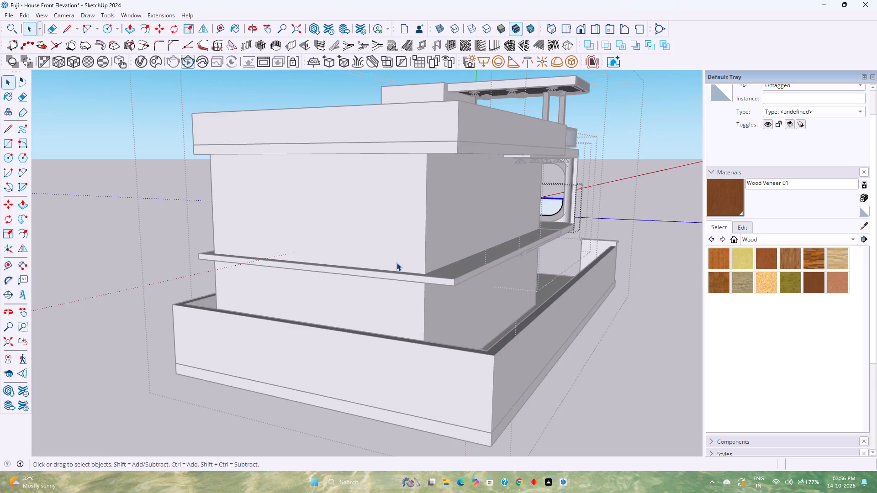
middle_drag(425, 258, 46, 233)
middle_drag(322, 248, 0, 197)
scroll(180, 212, down, 6)
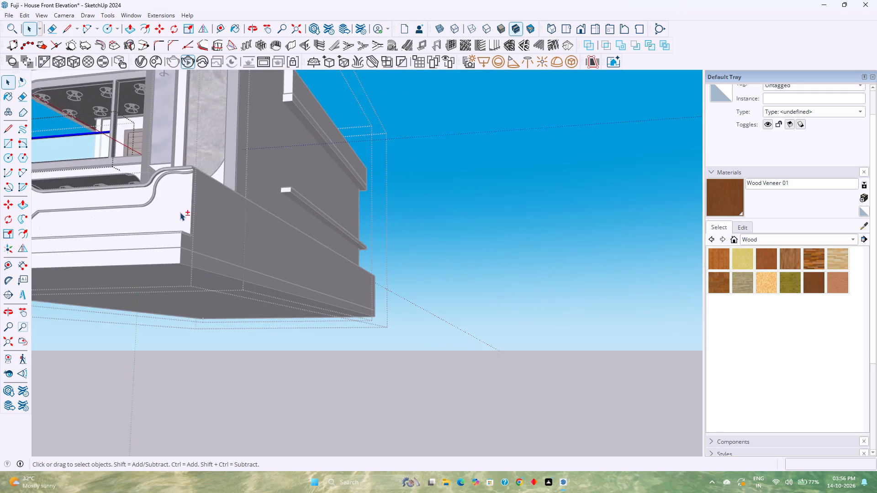
shift+middle_drag(180, 212, 390, 298)
key(Escape)
scroll(205, 209, up, 2)
middle_drag(205, 209, 229, 240)
middle_click(229, 242)
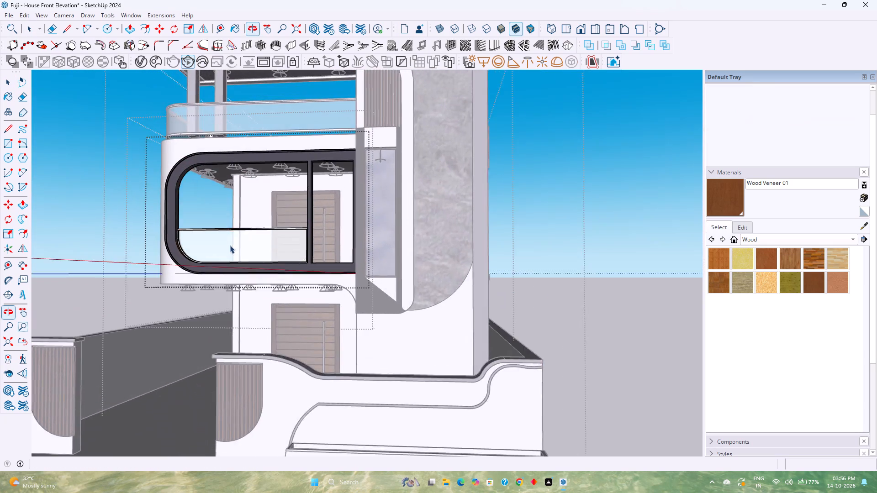
scroll(189, 251, up, 14)
middle_click(177, 222)
middle_drag(177, 222, 200, 230)
middle_click(200, 230)
middle_click(206, 229)
middle_click(208, 228)
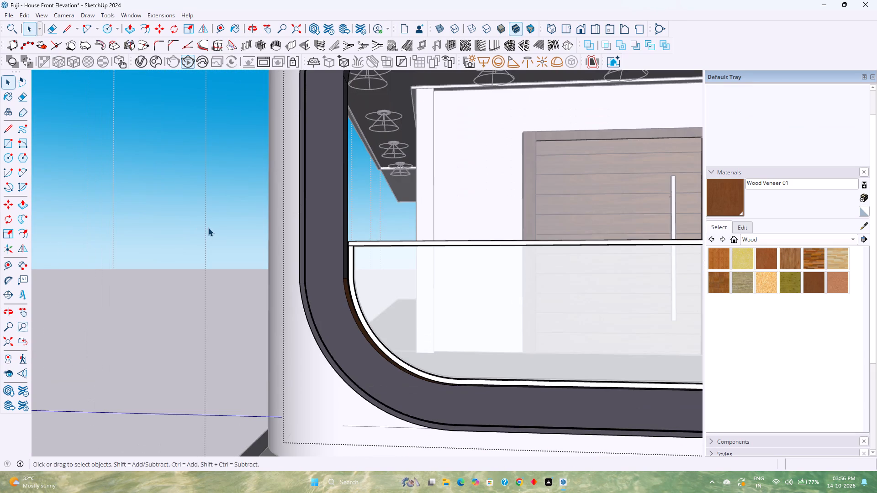
middle_click(380, 297)
middle_drag(377, 300, 160, 318)
middle_click(160, 318)
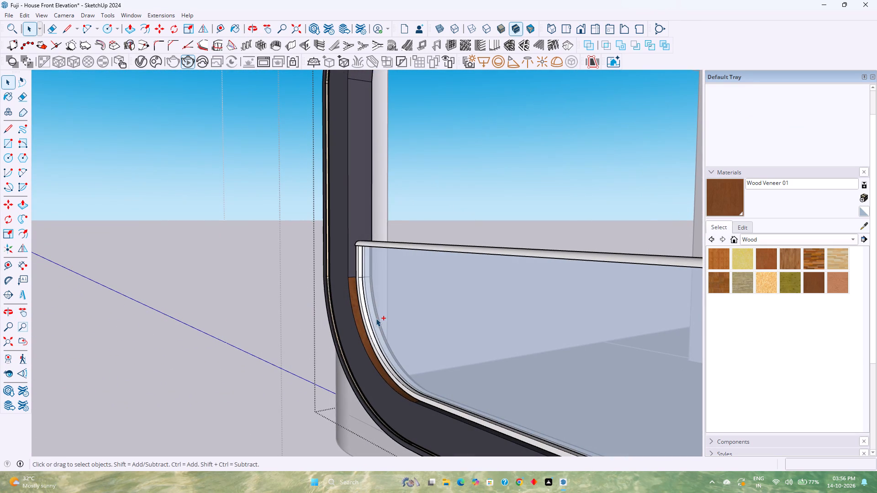
click(359, 317)
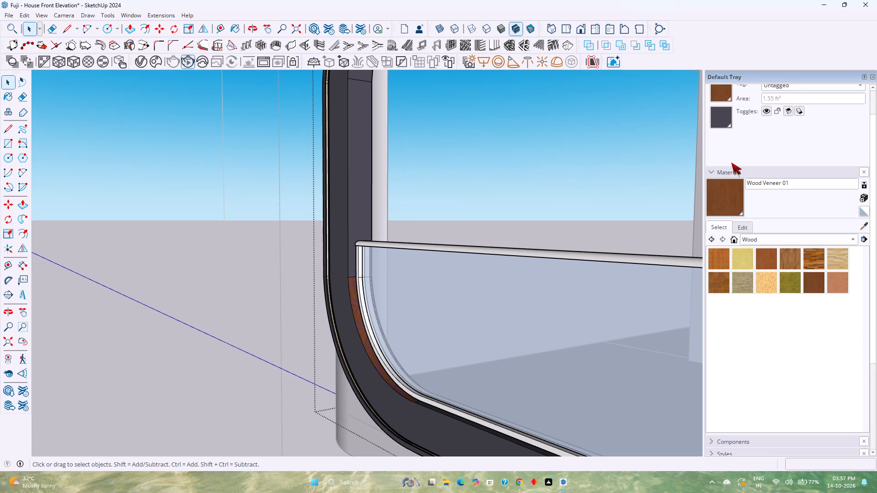
click(717, 121)
click(464, 199)
click(480, 202)
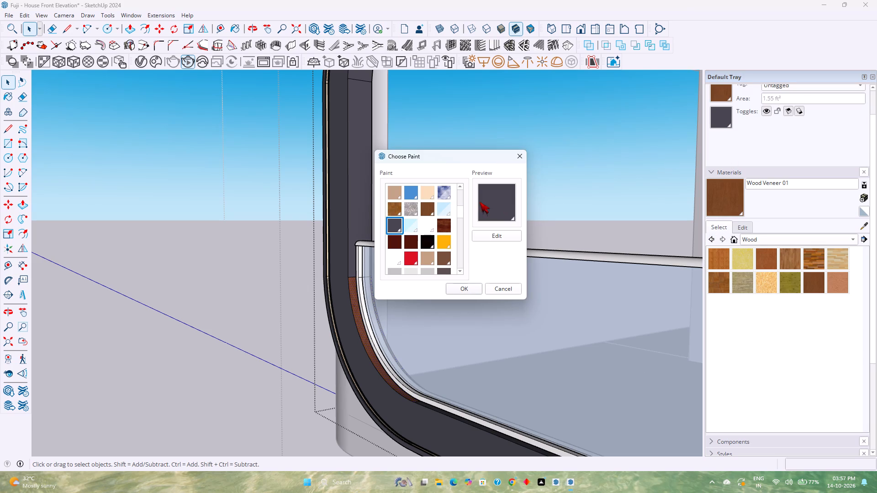
click(492, 199)
click(475, 291)
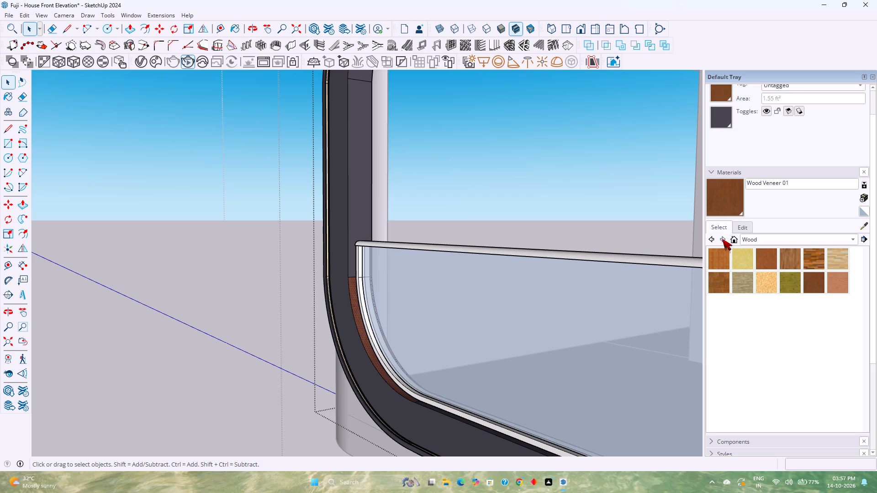
Switch the materials library from Wood to the Asian Paints Chromatics collection.
click(744, 241)
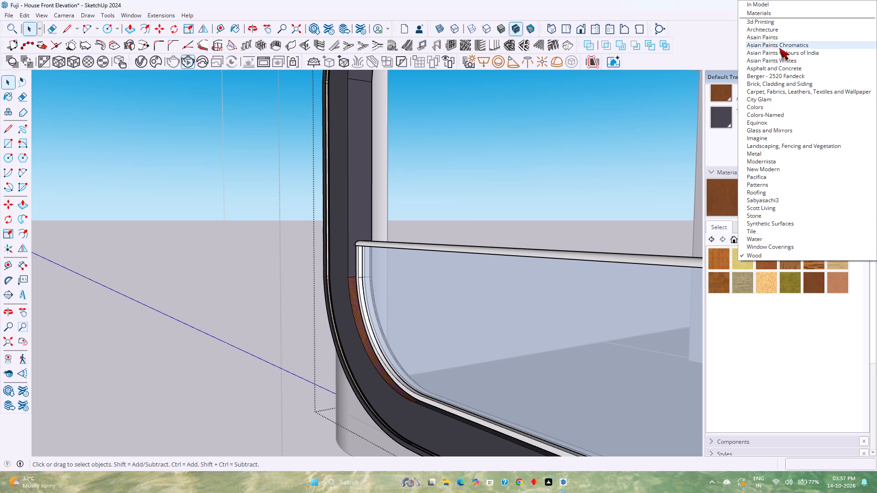
click(779, 48)
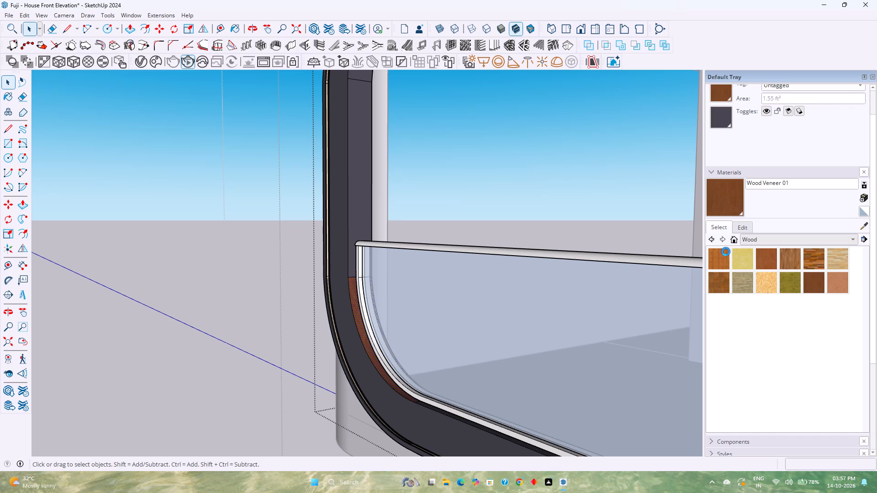
click(795, 340)
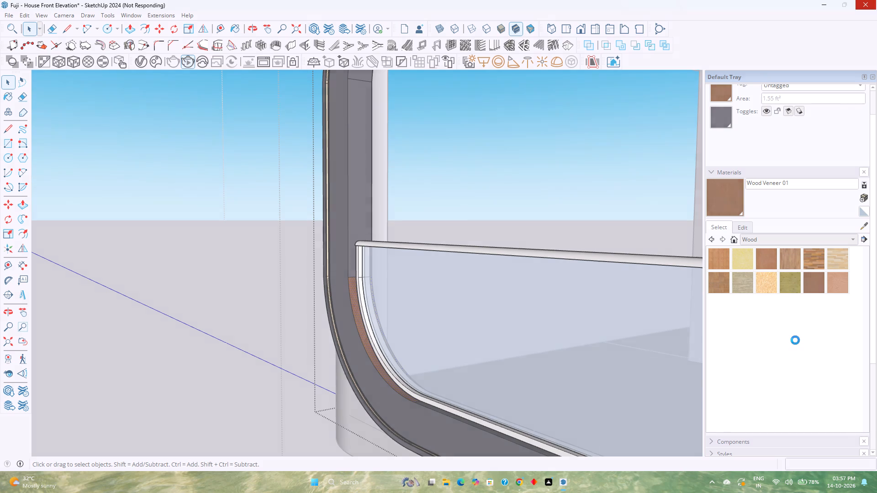
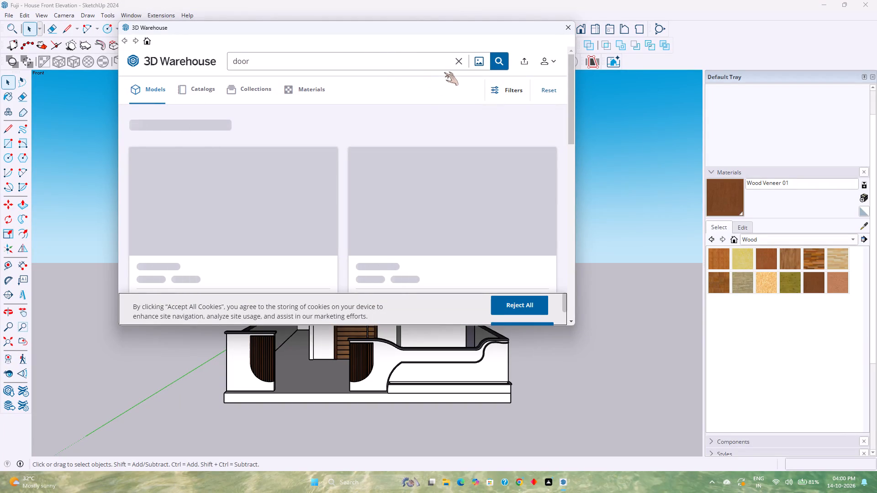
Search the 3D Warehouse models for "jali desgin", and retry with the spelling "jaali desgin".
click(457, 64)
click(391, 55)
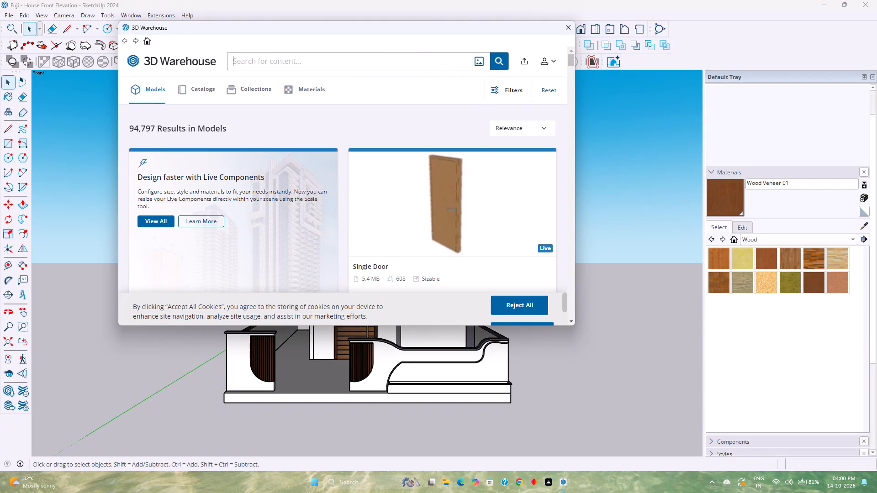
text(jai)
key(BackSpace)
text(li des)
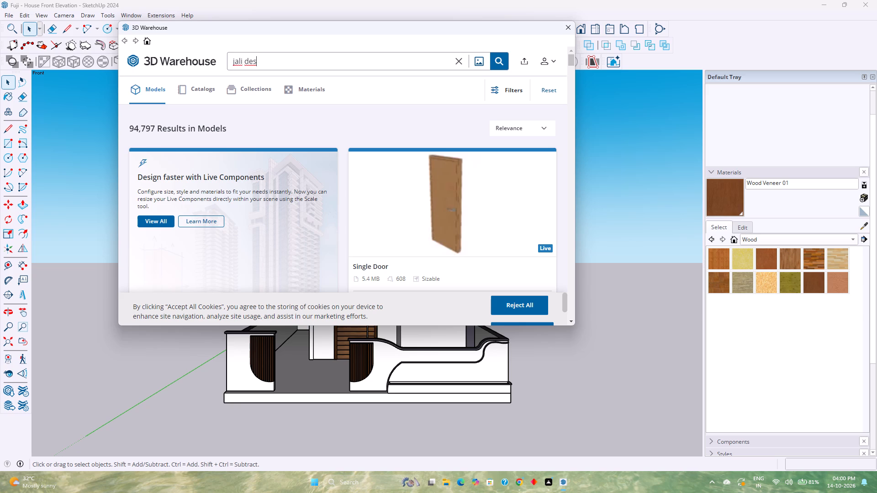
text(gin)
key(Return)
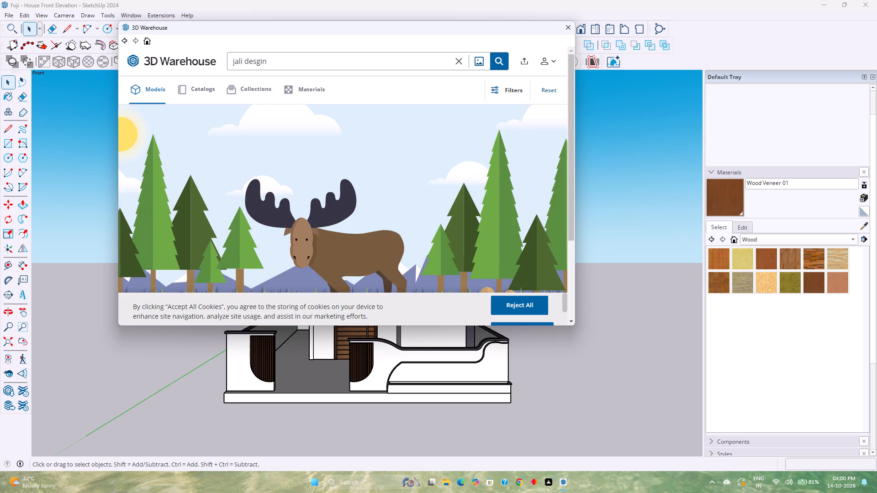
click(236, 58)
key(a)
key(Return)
Shorten the 3D Warehouse model search to "jaali".
click(295, 61)
key(BackSpace)
key(BackSpace)
key(BackSpace)
key(BackSpace)
key(BackSpace)
key(BackSpace)
key(Return)
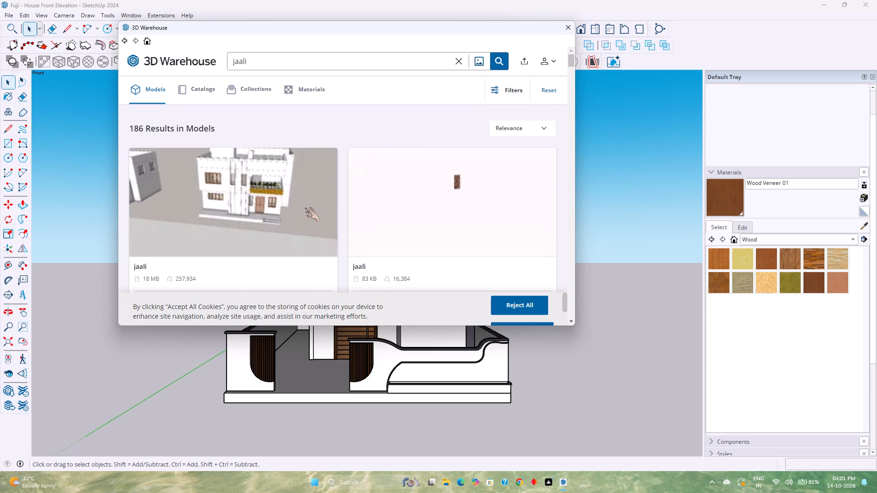
Browse the jaali model results for a decorative screen panel that suits the house facade.
scroll(305, 208, down, 4)
scroll(374, 208, down, 2)
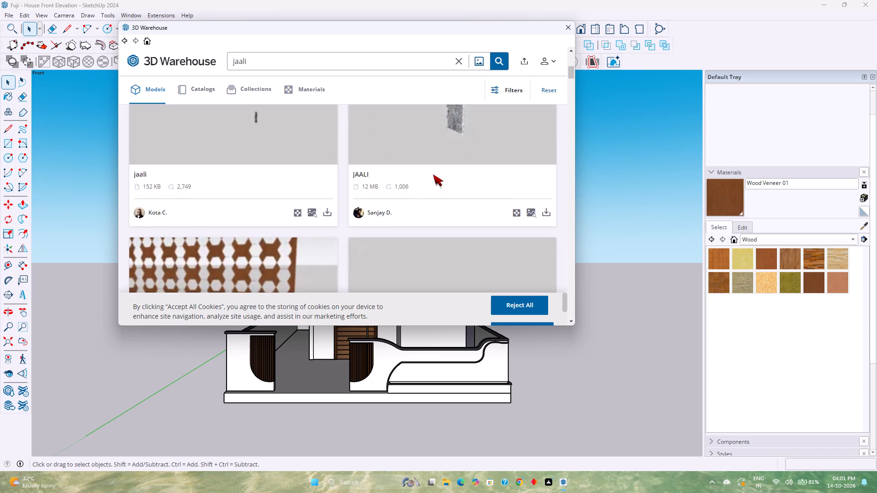
scroll(433, 174, down, 5)
scroll(393, 199, down, 2)
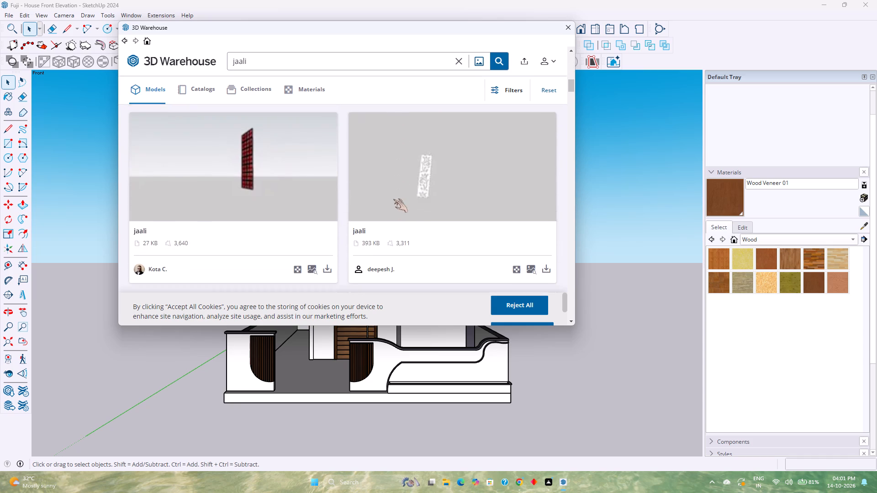
scroll(392, 199, down, 8)
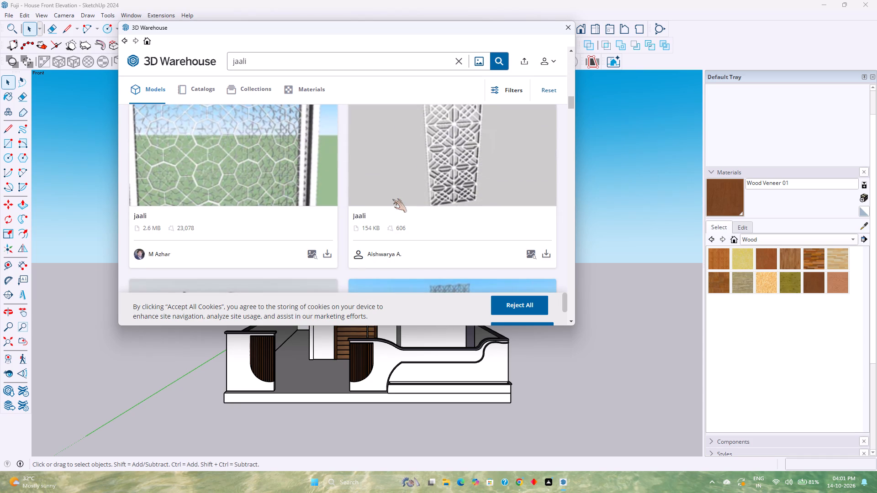
scroll(392, 199, down, 6)
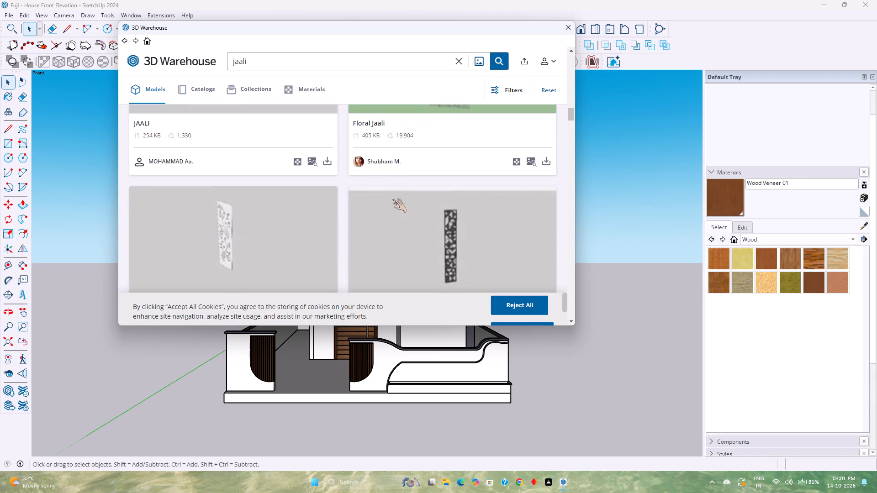
scroll(392, 199, down, 10)
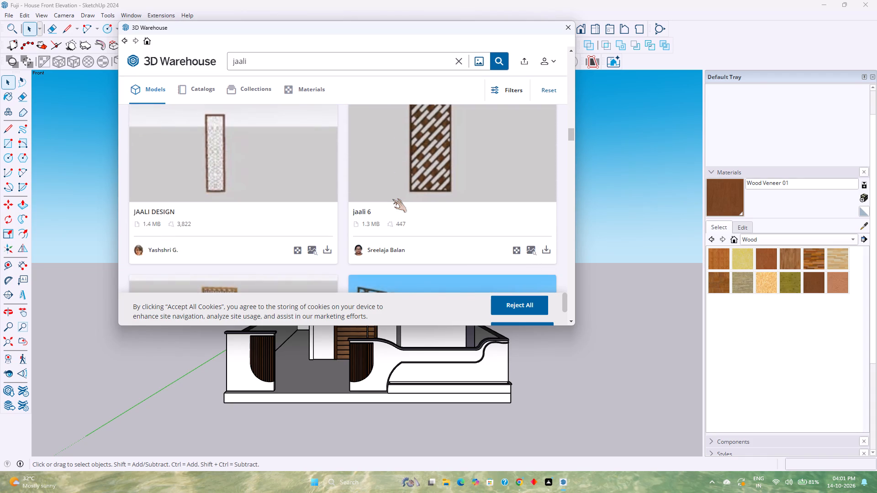
scroll(392, 199, down, 4)
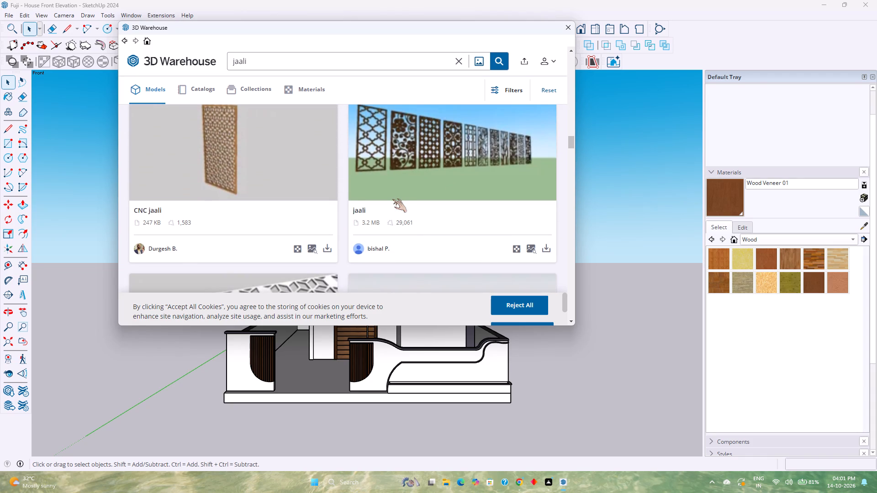
scroll(392, 199, down, 7)
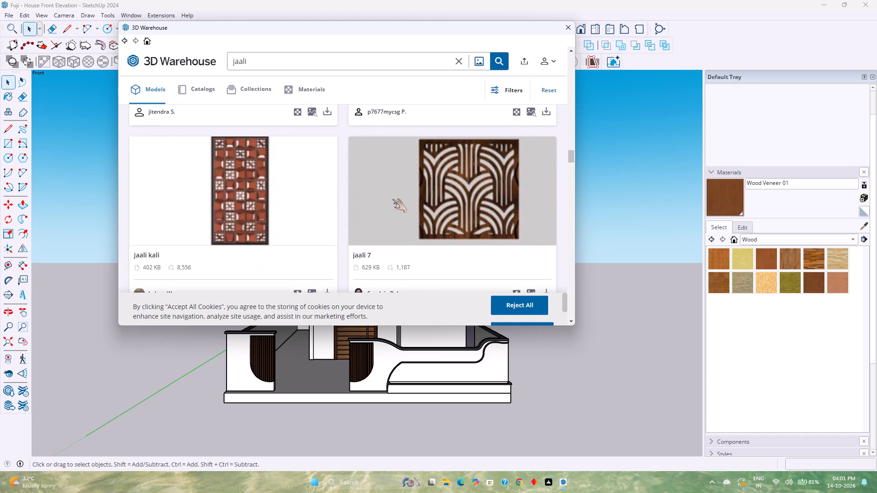
scroll(392, 199, down, 5)
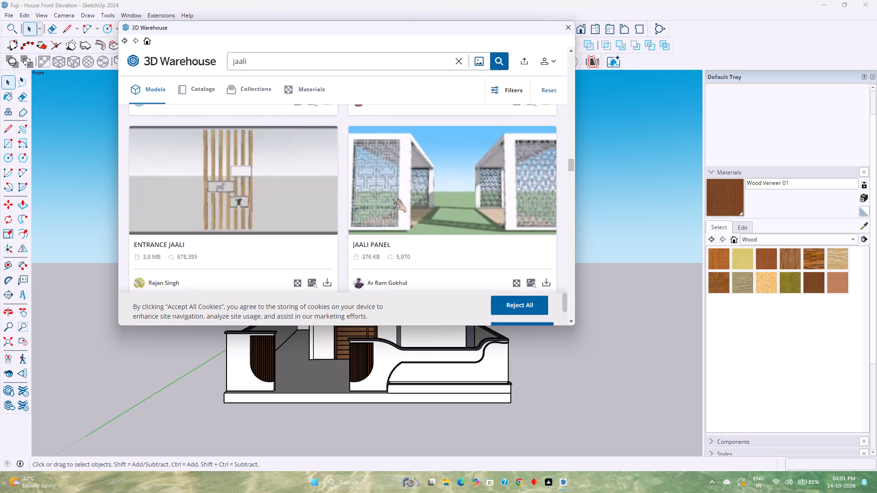
scroll(392, 199, down, 7)
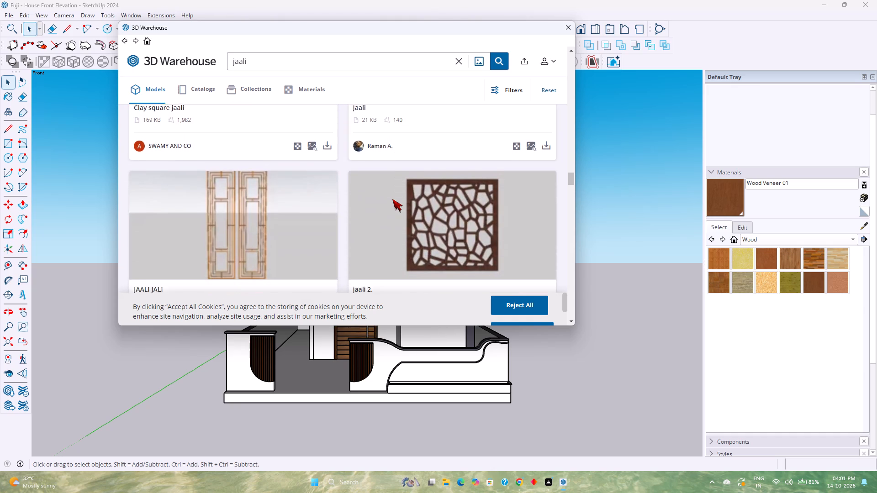
scroll(392, 199, down, 2)
scroll(392, 199, up, 2)
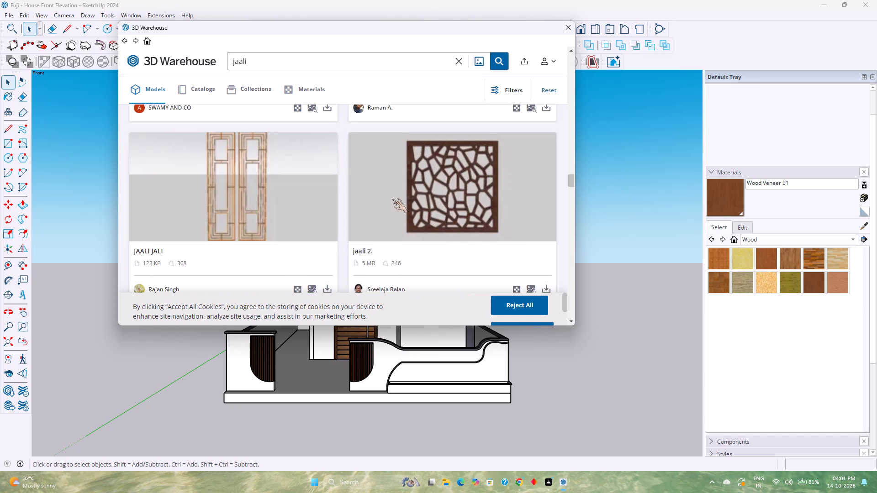
scroll(392, 199, down, 2)
scroll(392, 199, up, 2)
scroll(392, 199, down, 5)
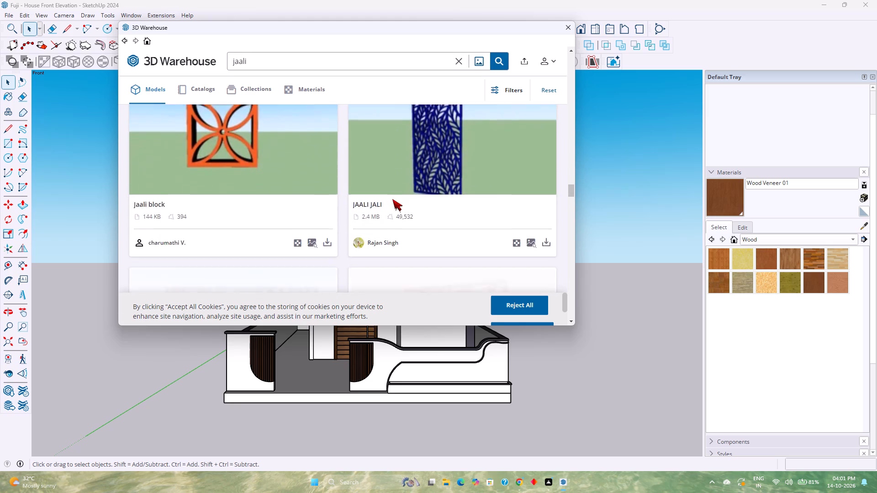
scroll(392, 199, down, 3)
scroll(392, 199, up, 5)
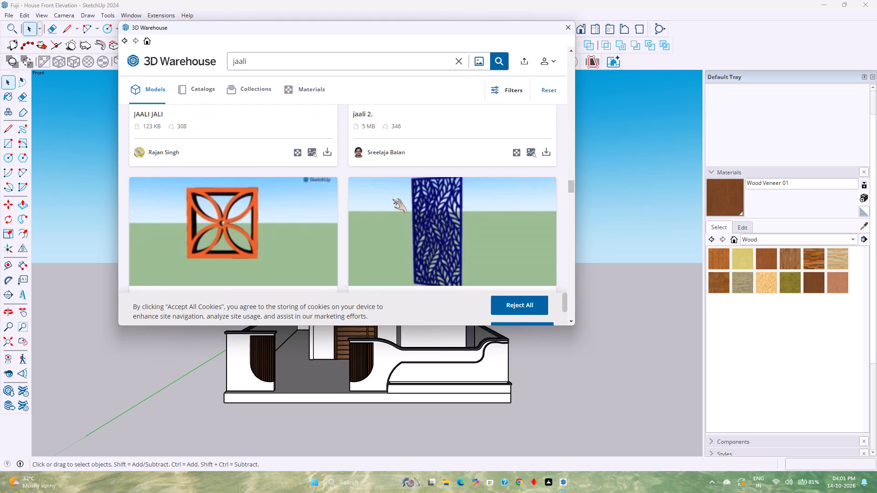
scroll(392, 199, down, 4)
scroll(392, 199, up, 2)
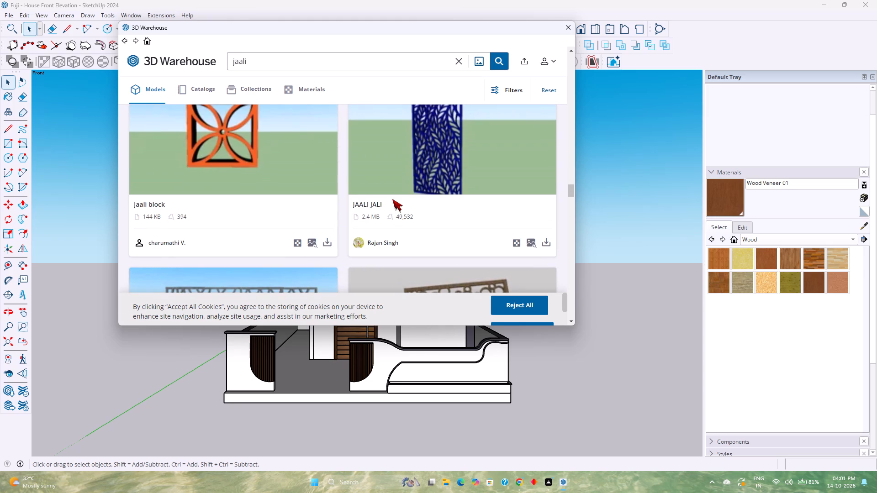
Load the blue leaf-pattern JAALI JALI panel directly into the model and place it at the front of the house's first-floor balcony.
click(548, 246)
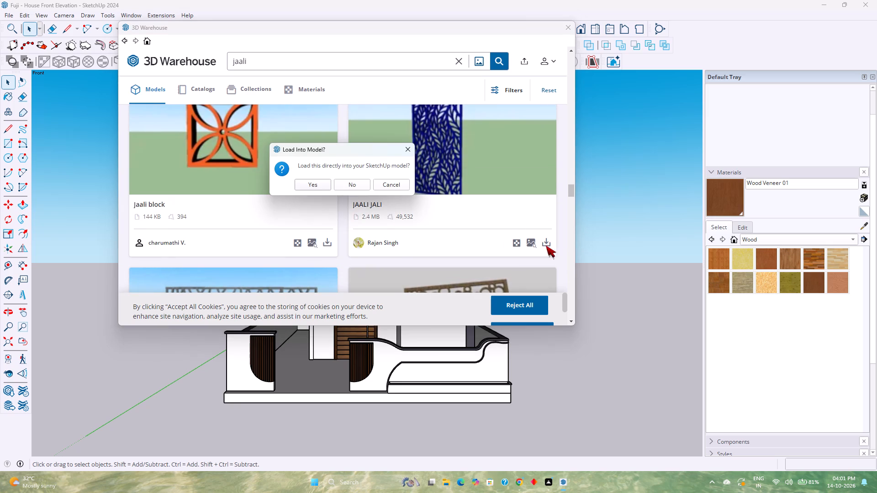
click(320, 184)
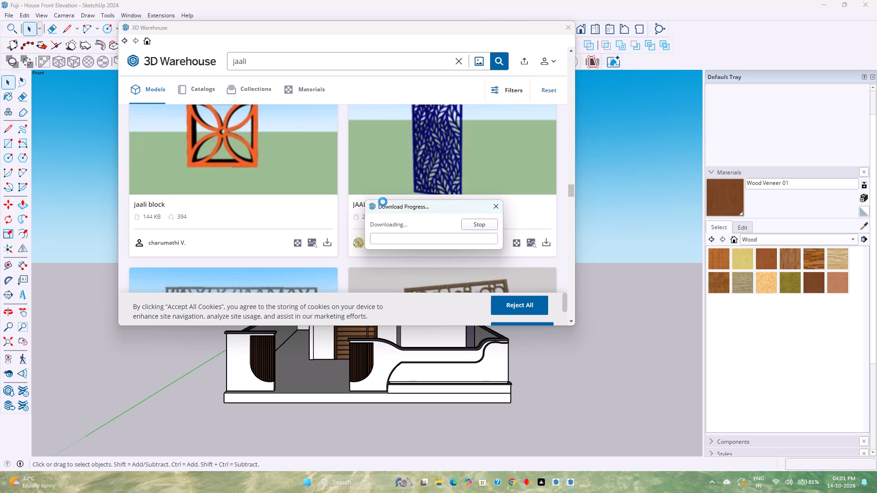
click(486, 224)
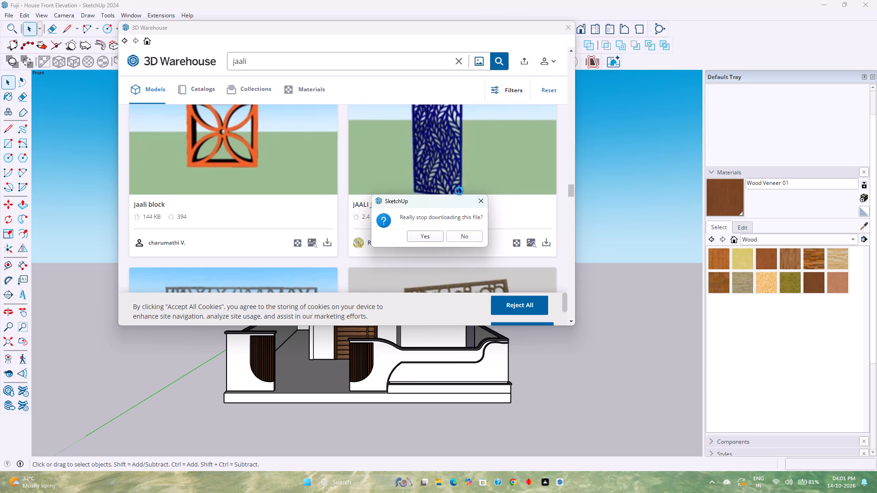
click(480, 201)
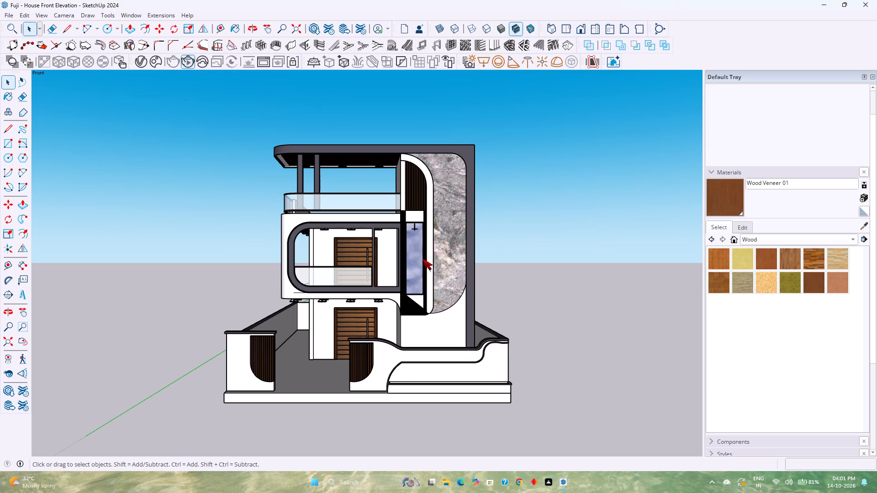
double_click(401, 261)
double_click(399, 283)
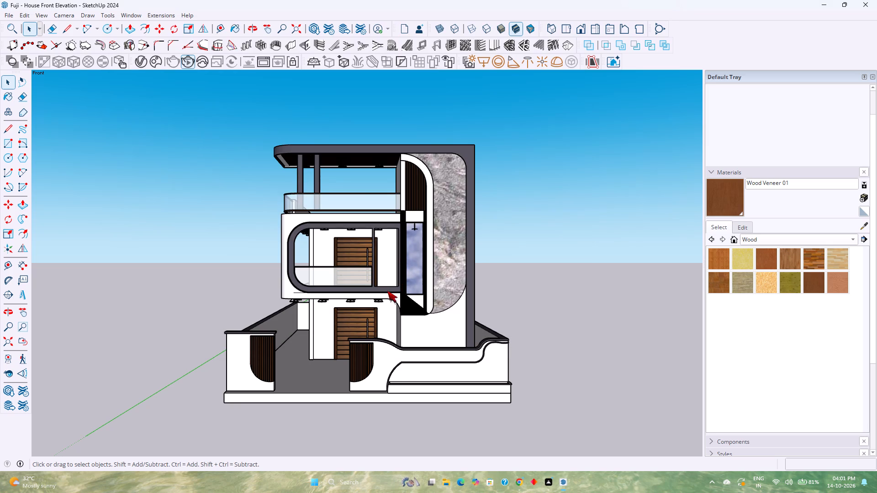
double_click(387, 291)
scroll(492, 253, down, 4)
click(507, 256)
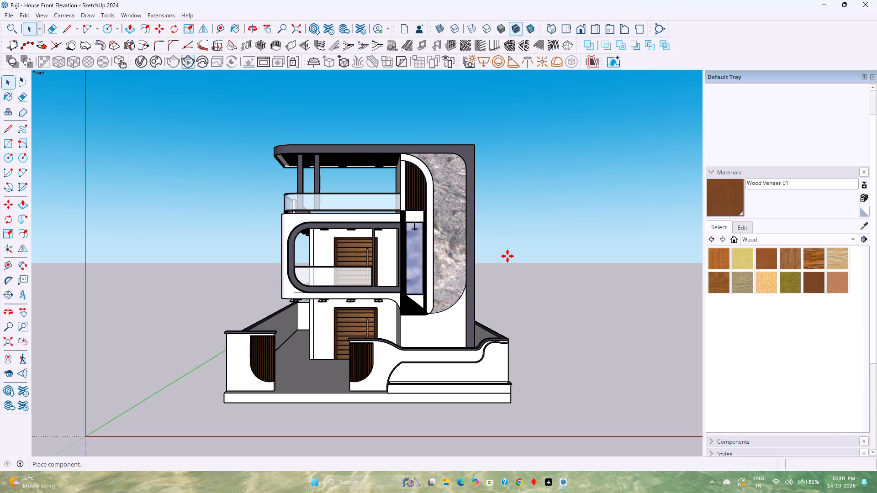
key(space)
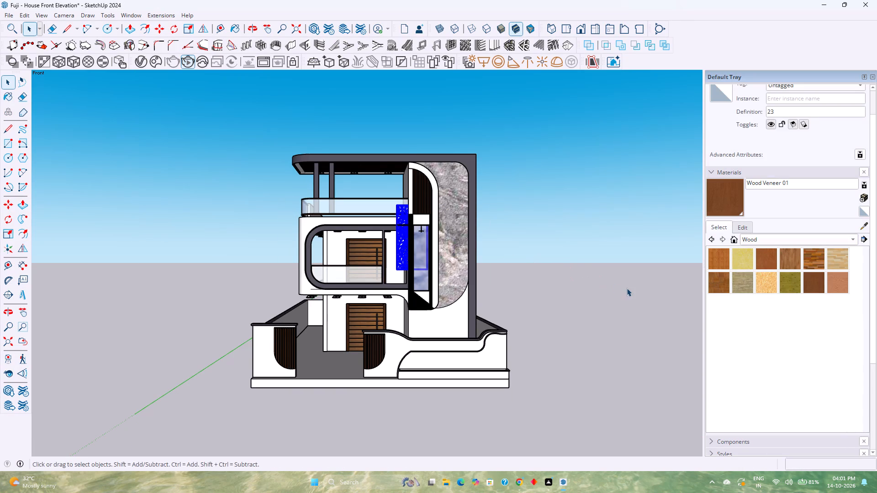
Cut the placed jaali panel and paste it inside the group of the dark first-floor balcony frame.
scroll(391, 283, up, 8)
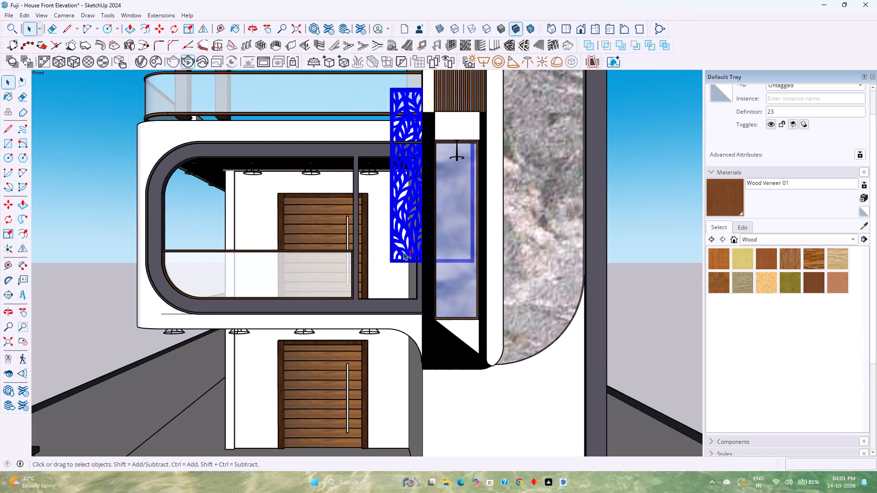
key(ctrl+x)
double_click(354, 302)
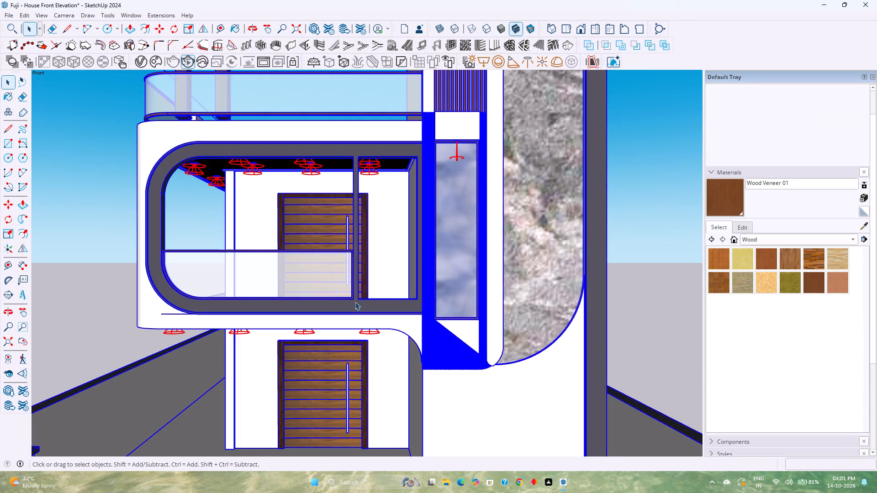
scroll(355, 302, up, 4)
double_click(355, 302)
scroll(355, 302, up, 4)
click(355, 302)
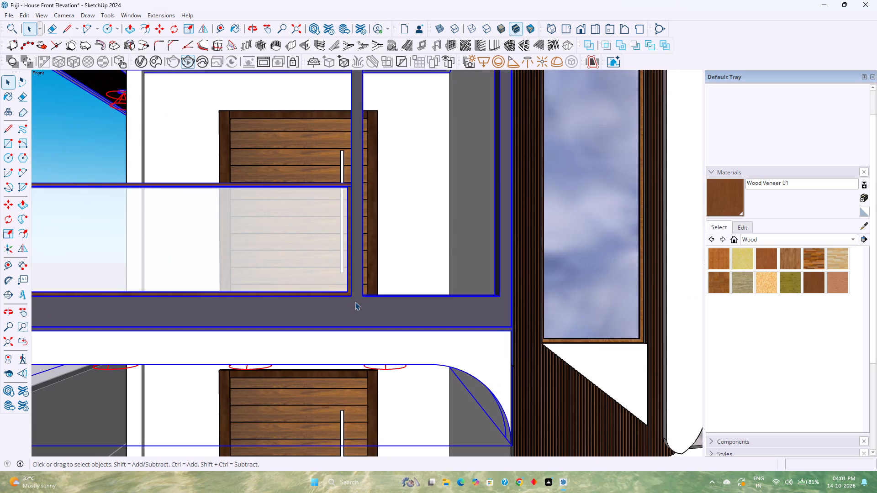
double_click(355, 302)
click(365, 296)
scroll(365, 296, up, 5)
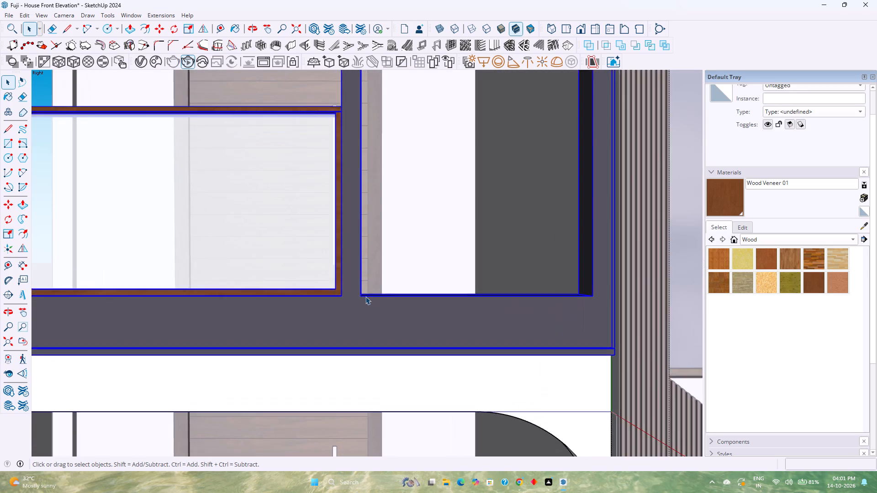
middle_drag(365, 296, 344, 365)
click(374, 306)
click(376, 305)
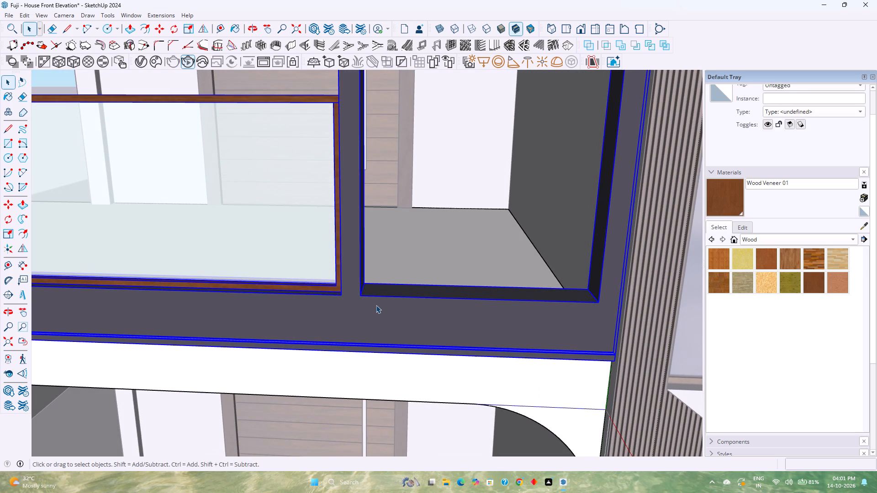
key(Escape)
click(376, 305)
double_click(376, 305)
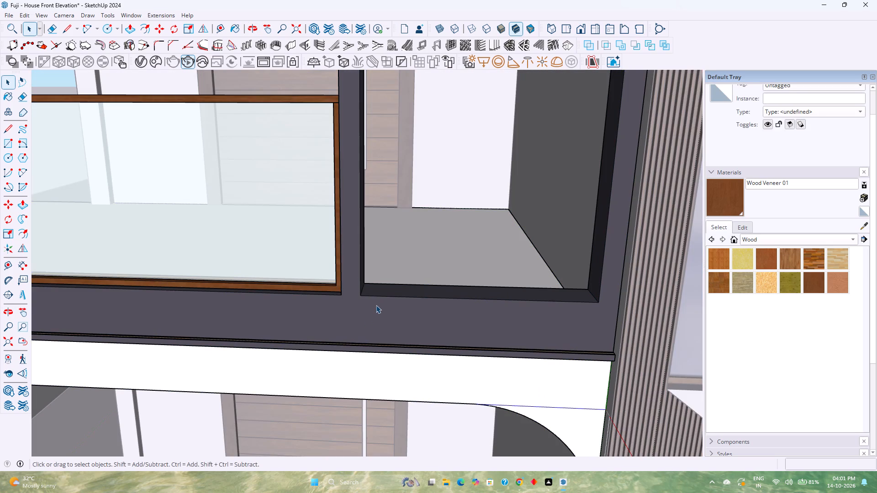
key(ctrl+v)
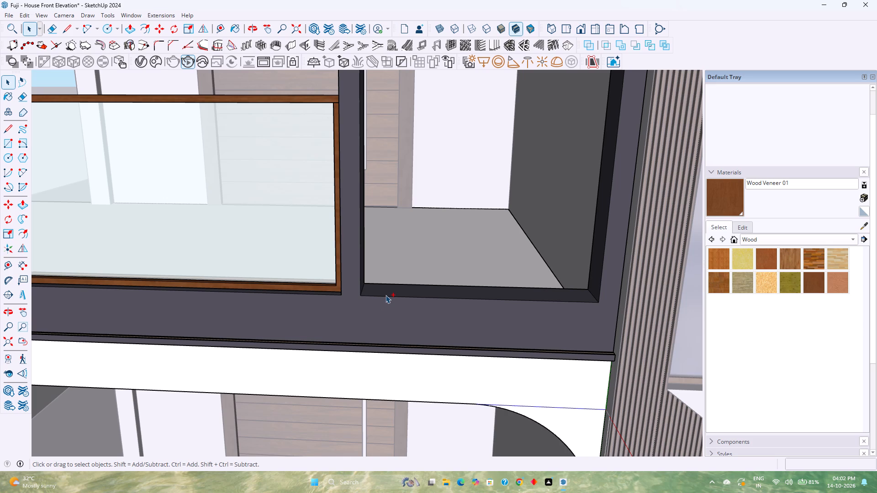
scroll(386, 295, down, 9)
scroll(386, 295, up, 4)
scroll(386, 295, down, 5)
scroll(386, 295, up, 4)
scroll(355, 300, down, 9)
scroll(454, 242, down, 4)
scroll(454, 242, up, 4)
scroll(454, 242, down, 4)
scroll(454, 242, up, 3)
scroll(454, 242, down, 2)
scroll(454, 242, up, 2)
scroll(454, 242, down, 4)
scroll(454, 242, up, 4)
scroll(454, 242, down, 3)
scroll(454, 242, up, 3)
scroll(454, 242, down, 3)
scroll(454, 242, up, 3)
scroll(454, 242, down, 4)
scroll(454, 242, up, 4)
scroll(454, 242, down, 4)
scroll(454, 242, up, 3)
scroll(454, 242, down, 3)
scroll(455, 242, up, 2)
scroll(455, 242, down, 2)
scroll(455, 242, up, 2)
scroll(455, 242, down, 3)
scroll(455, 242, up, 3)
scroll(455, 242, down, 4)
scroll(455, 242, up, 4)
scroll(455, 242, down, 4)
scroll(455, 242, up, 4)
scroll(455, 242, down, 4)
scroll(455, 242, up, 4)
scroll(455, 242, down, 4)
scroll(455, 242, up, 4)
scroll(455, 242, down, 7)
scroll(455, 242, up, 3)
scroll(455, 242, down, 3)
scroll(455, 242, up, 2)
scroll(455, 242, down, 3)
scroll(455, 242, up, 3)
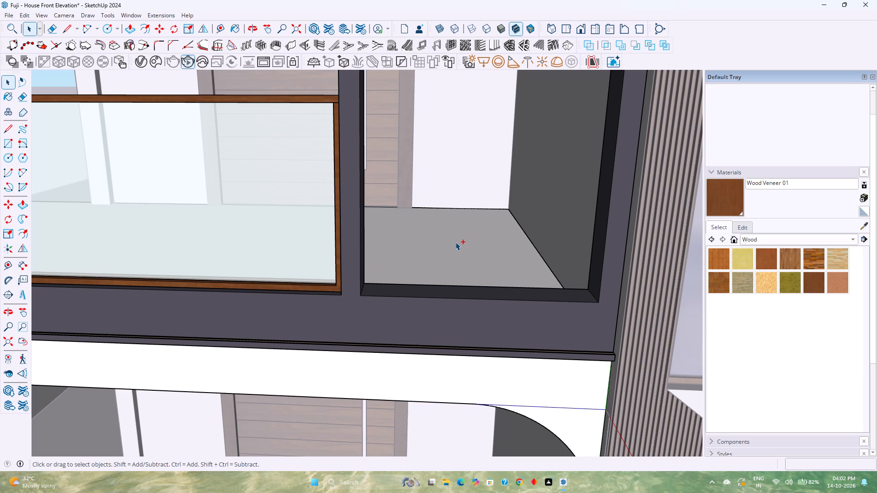
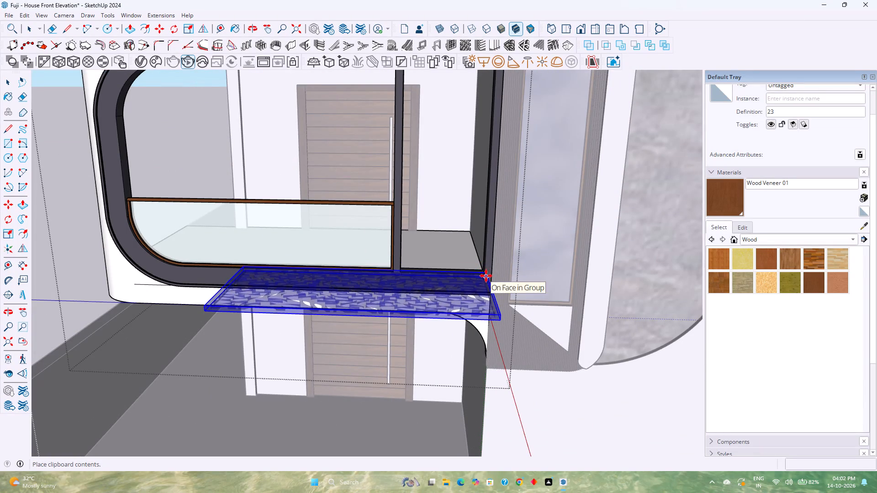
Place the pasted jaali panel at the lower outer corner of the balcony frame's narrow opening.
scroll(486, 276, up, 11)
click(481, 272)
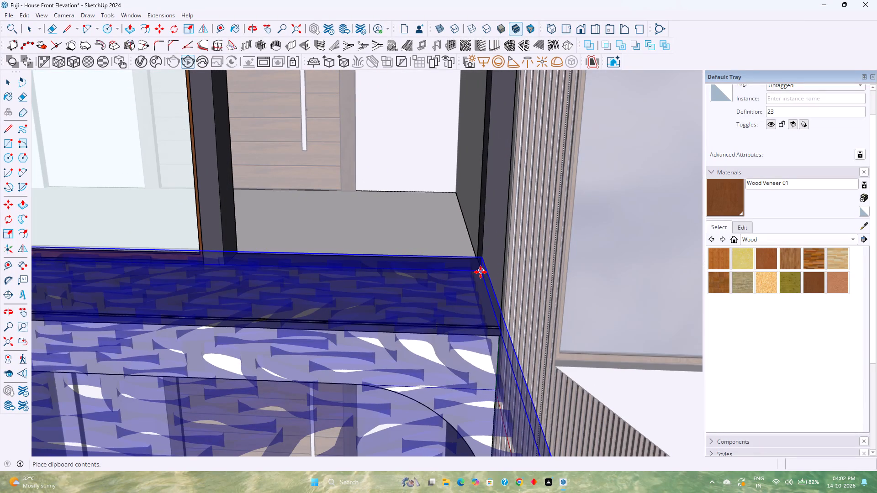
Rotate the flat jaali panel 90 degrees about its front corner so that it stands upright.
scroll(464, 278, down, 17)
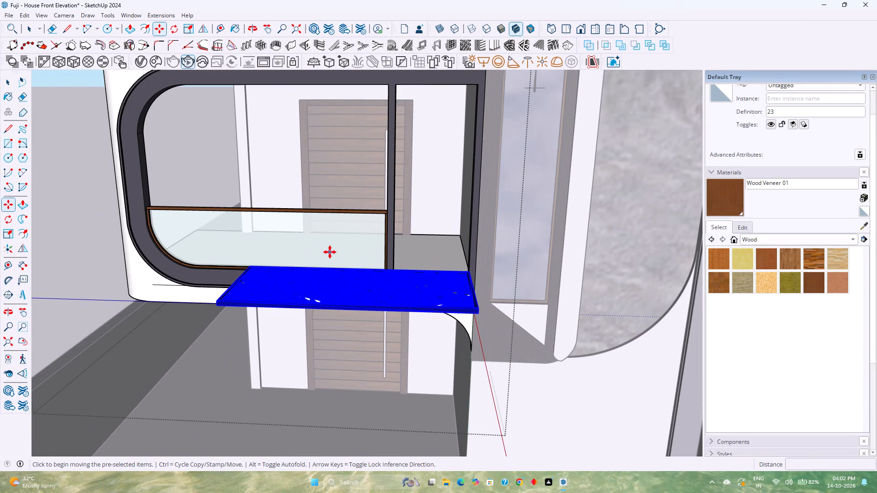
click(177, 34)
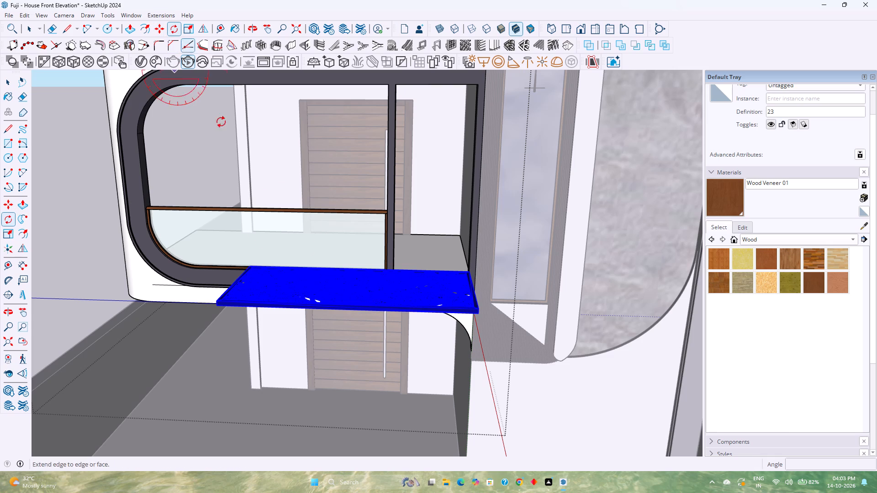
scroll(475, 317, up, 2)
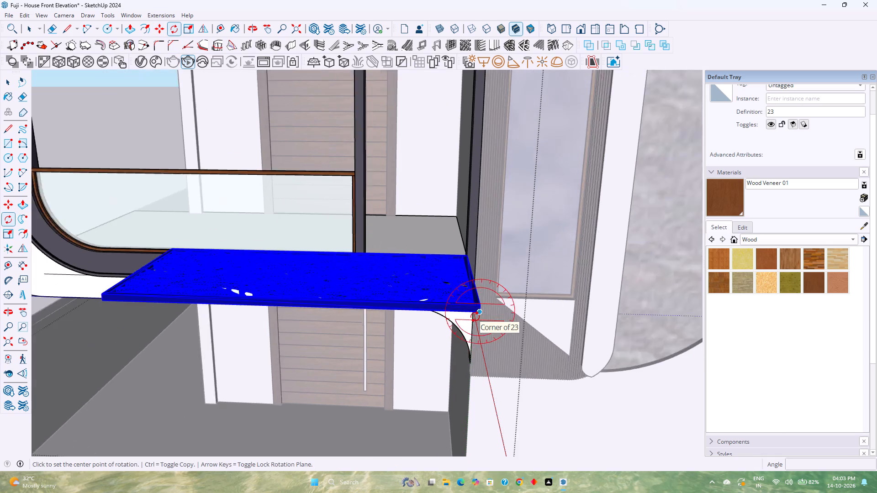
scroll(475, 317, up, 9)
click(494, 298)
scroll(395, 305, down, 3)
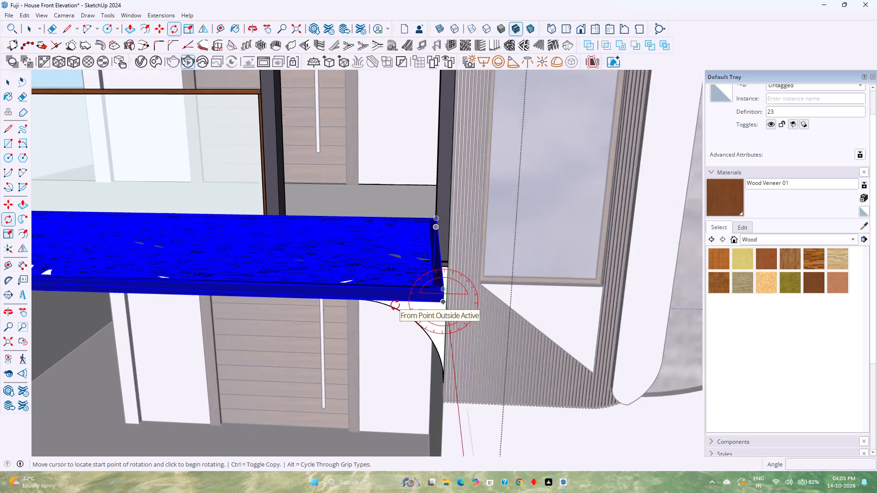
scroll(395, 305, down, 12)
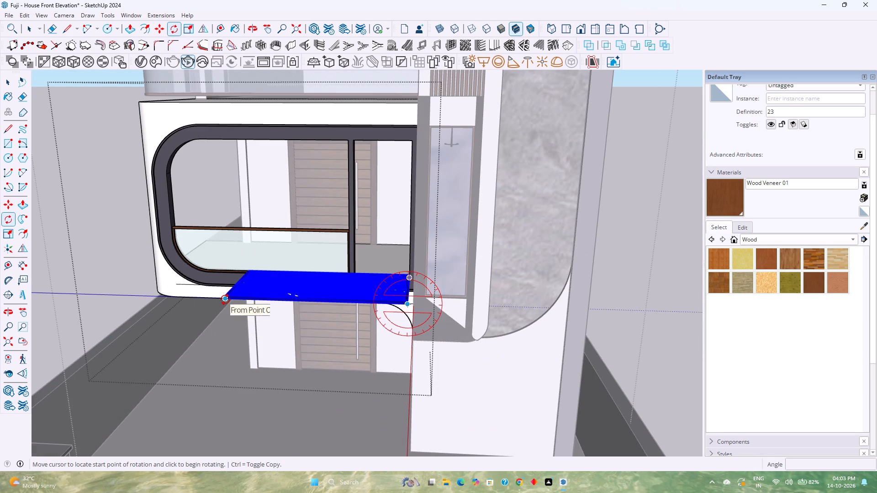
click(225, 299)
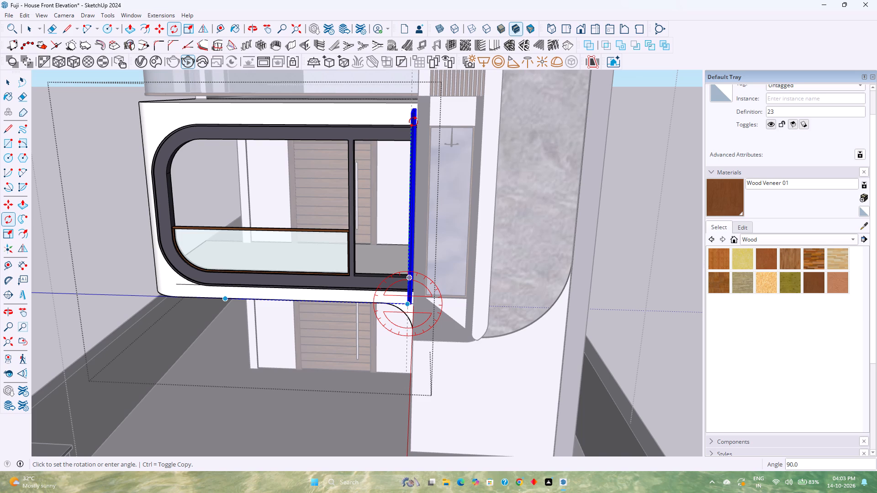
click(413, 122)
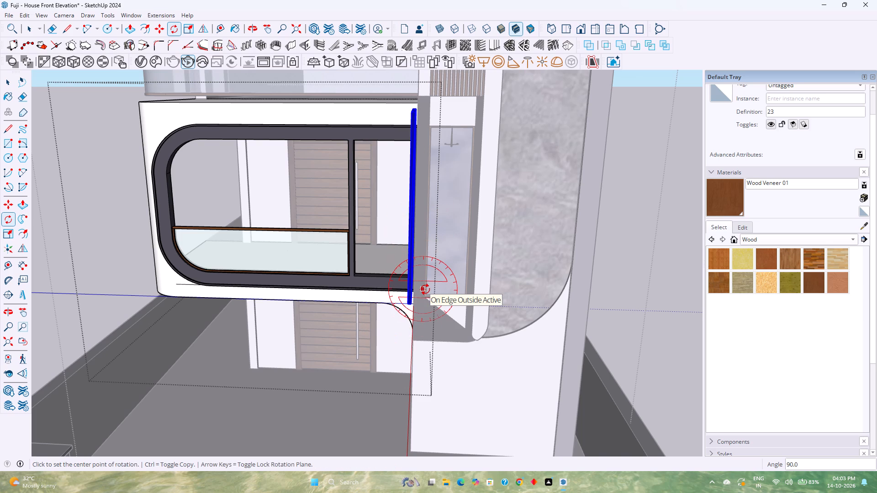
Rotate the upright jaali panel 90 degrees about the vertical axis so that it lies parallel to the balcony frame.
key(Up)
key(Right)
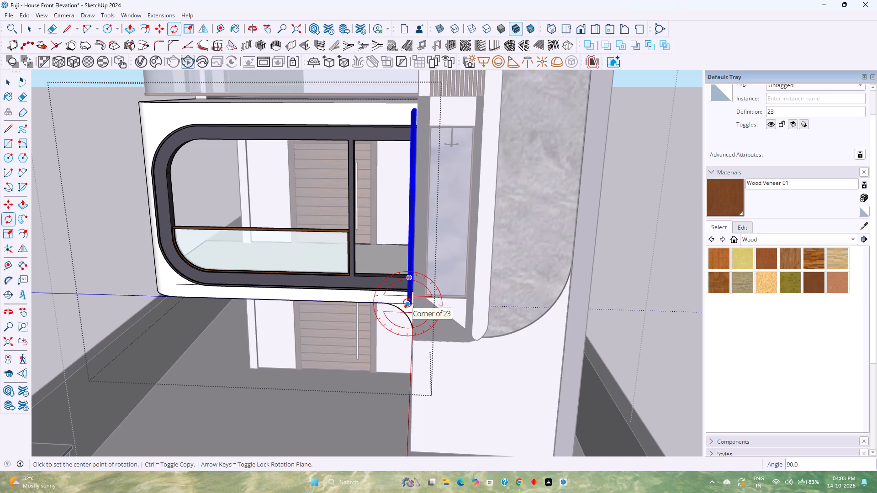
key(Left)
middle_drag(407, 303, 309, 380)
click(412, 310)
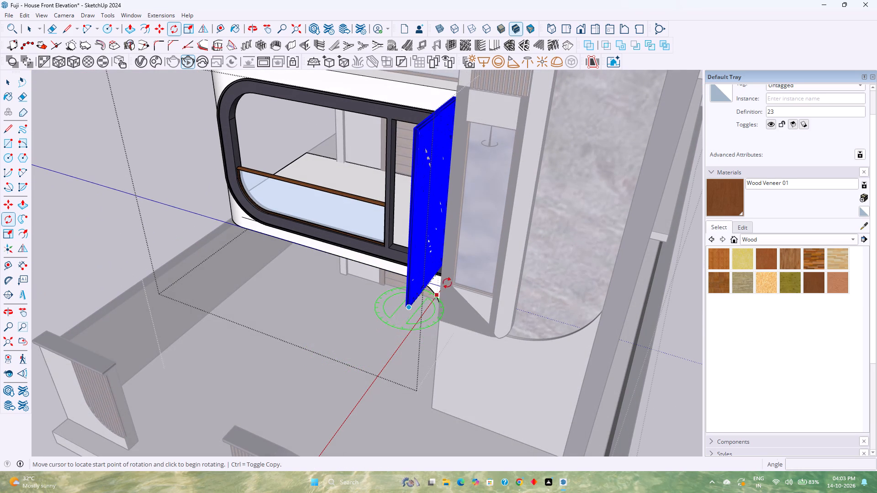
click(445, 266)
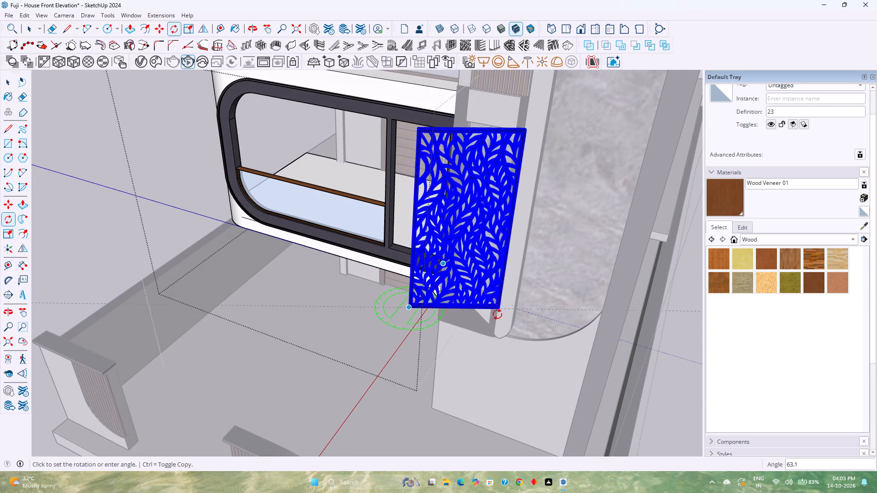
click(522, 349)
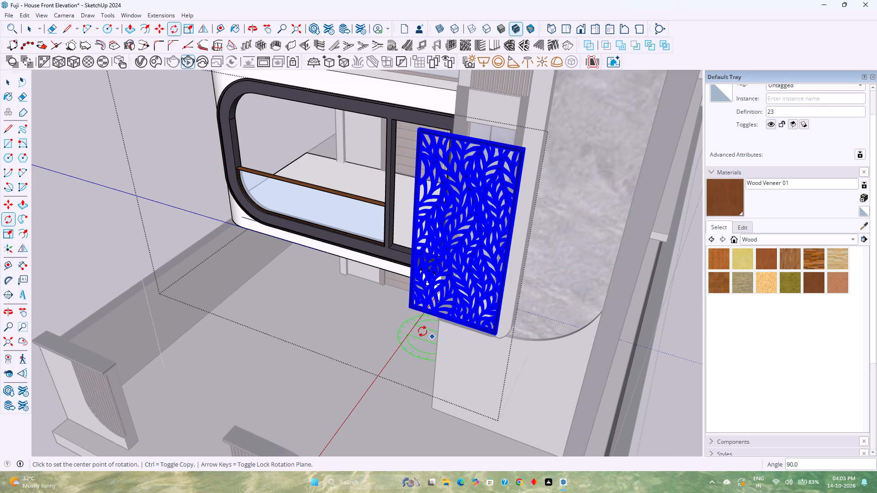
Move the jaali panel by its bottom outer corner onto the lower outer corner of the frame's narrow opening.
scroll(422, 331, up, 4)
key(m)
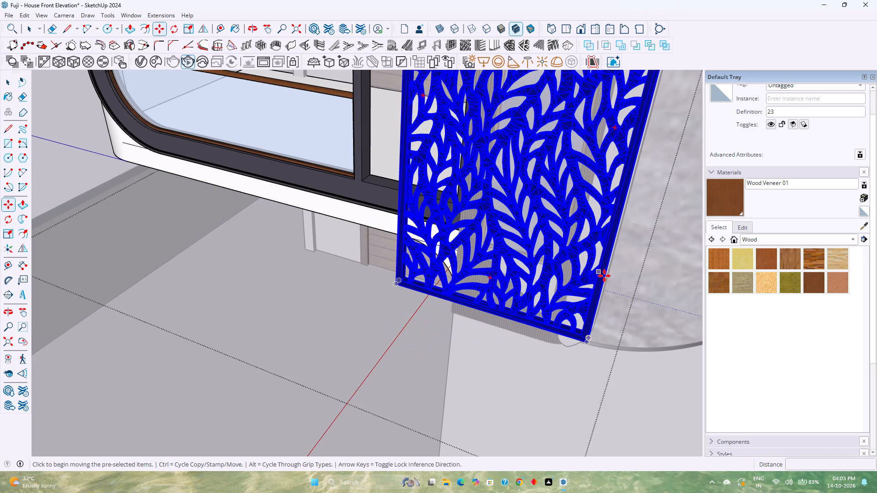
click(587, 343)
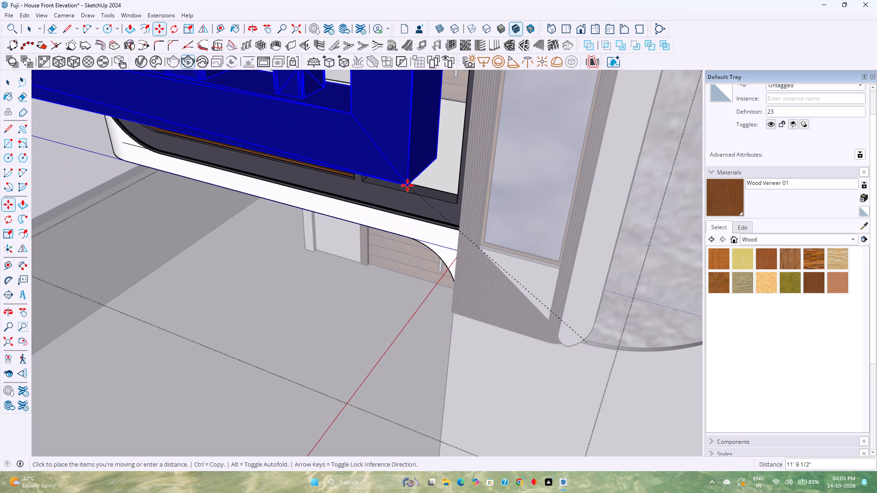
shift+middle_drag(407, 188, 418, 291)
scroll(427, 243, up, 15)
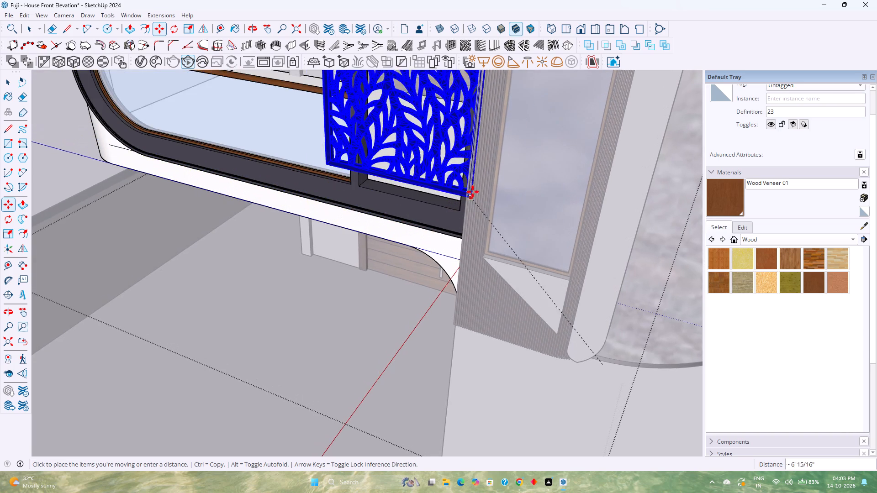
middle_drag(473, 192, 466, 193)
middle_click(466, 193)
scroll(448, 203, up, 9)
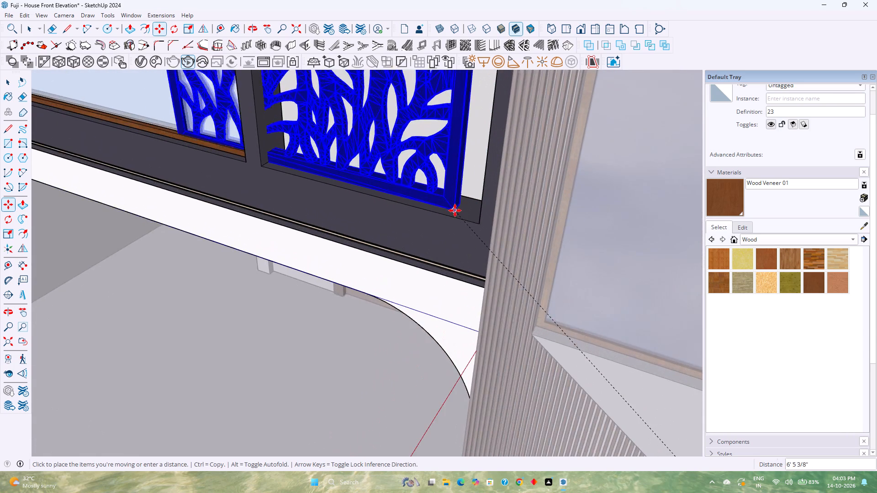
scroll(455, 210, up, 1)
click(485, 225)
Scale the jaali panel's width by about 0.71 along the red axis to fit the frame's narrow opening.
shift+middle_drag(382, 235, 428, 356)
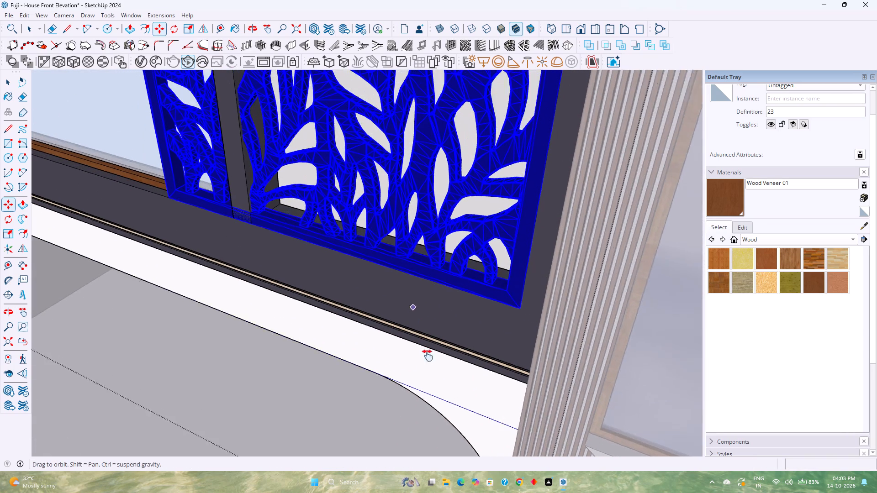
shift+middle_drag(428, 356, 434, 385)
scroll(412, 363, down, 13)
shift+middle_click(379, 339)
shift+middle_drag(375, 338, 349, 389)
middle_drag(312, 382, 491, 318)
middle_click(491, 318)
key(s)
scroll(317, 251, up, 5)
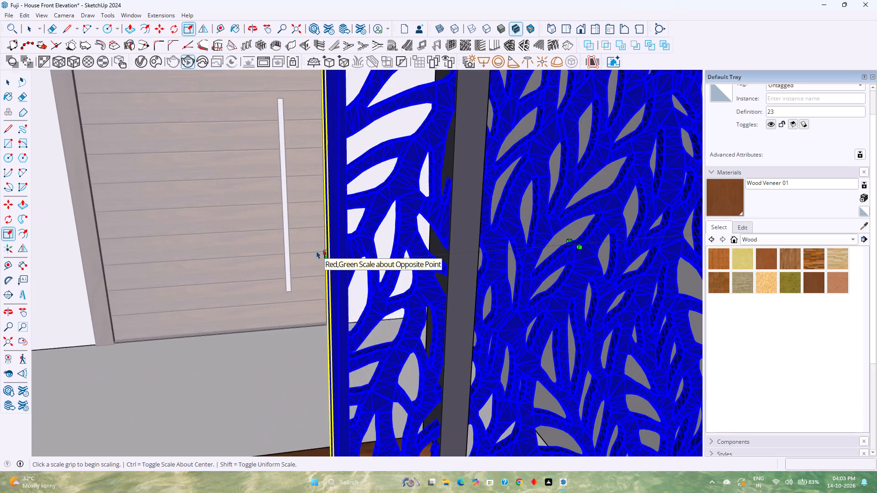
scroll(317, 251, up, 3)
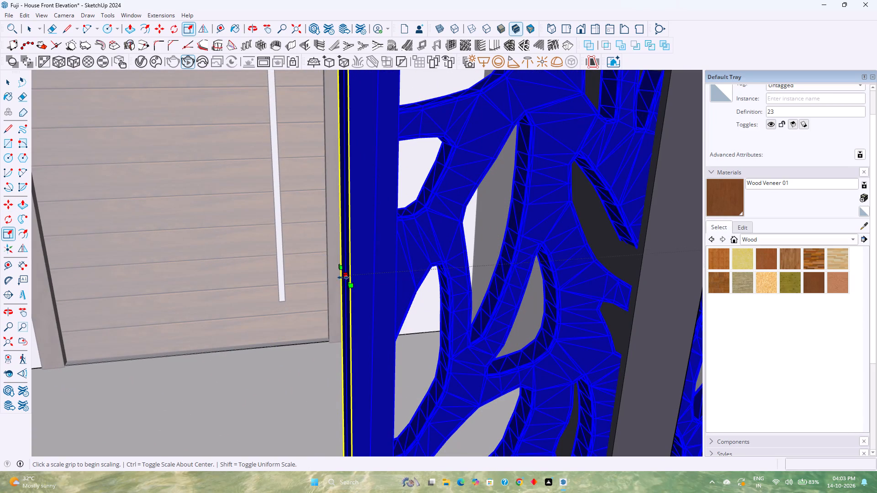
click(346, 272)
scroll(364, 262, down, 10)
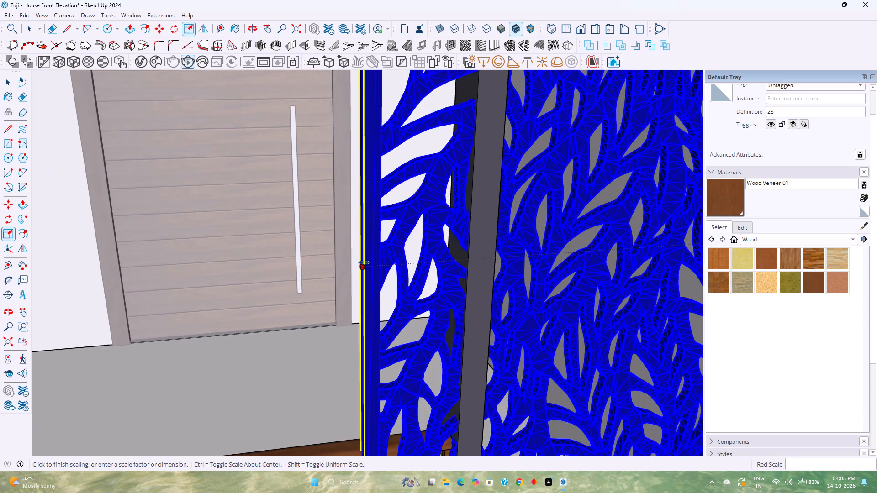
scroll(364, 262, down, 5)
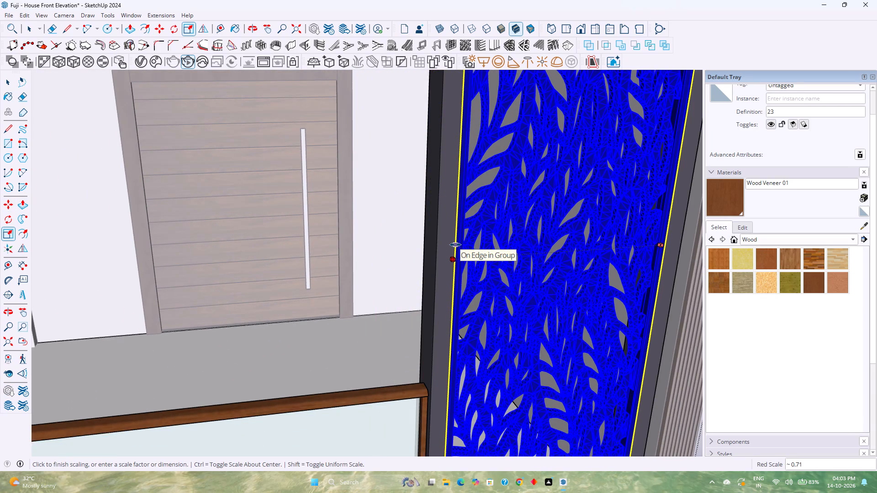
click(458, 242)
Scale the jaali panel's height by about 0.82 to meet the top of the narrow opening, and leave the frame group.
scroll(459, 243, down, 8)
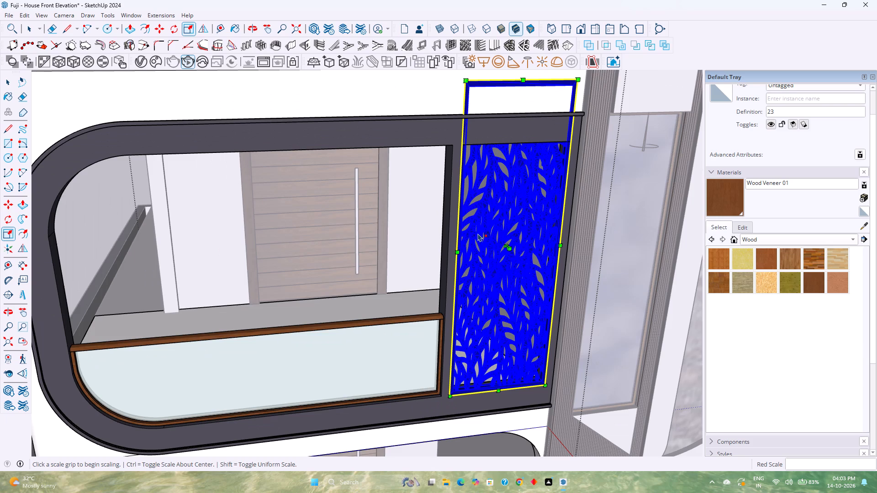
shift+middle_drag(477, 231, 411, 363)
key(k)
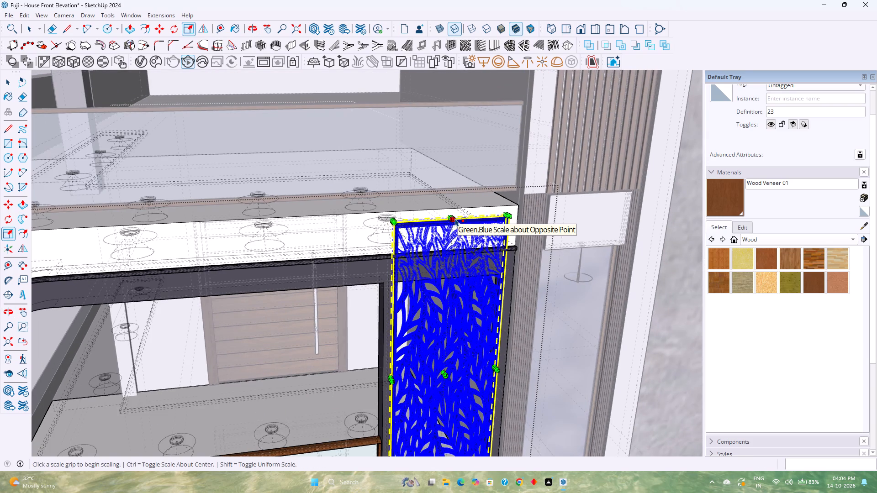
scroll(452, 214, up, 15)
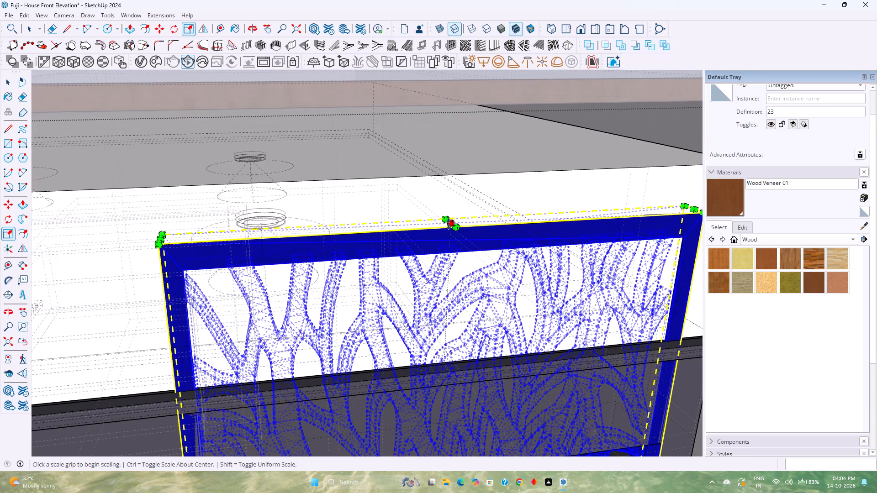
click(449, 224)
scroll(428, 294, down, 5)
key(k)
scroll(428, 316, down, 2)
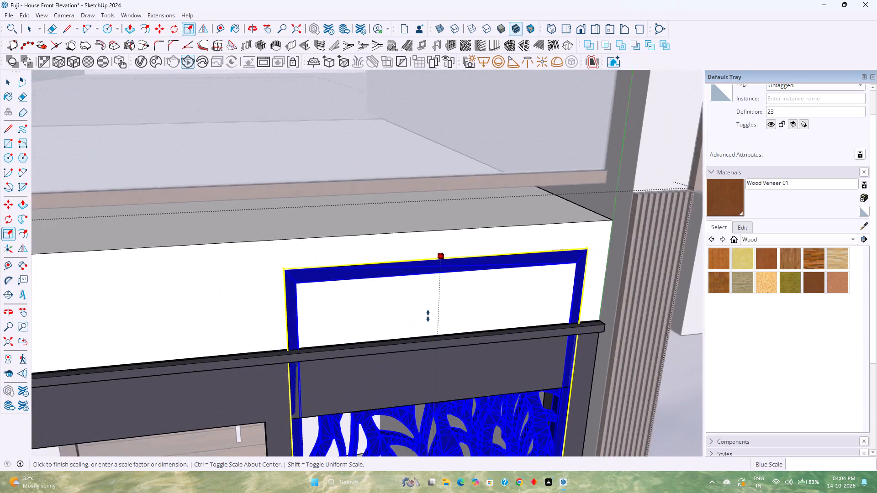
scroll(428, 316, down, 3)
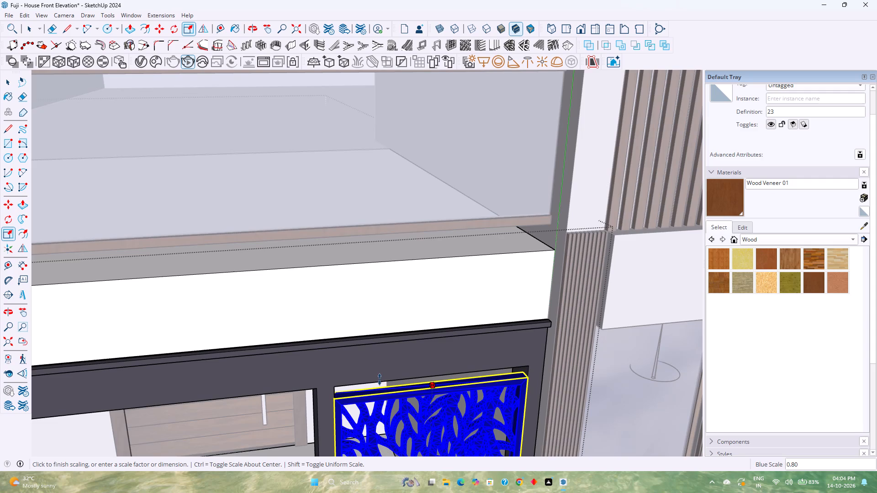
scroll(374, 385, up, 1)
middle_drag(374, 385, 405, 312)
middle_click(405, 312)
shift+middle_drag(405, 312, 329, 423)
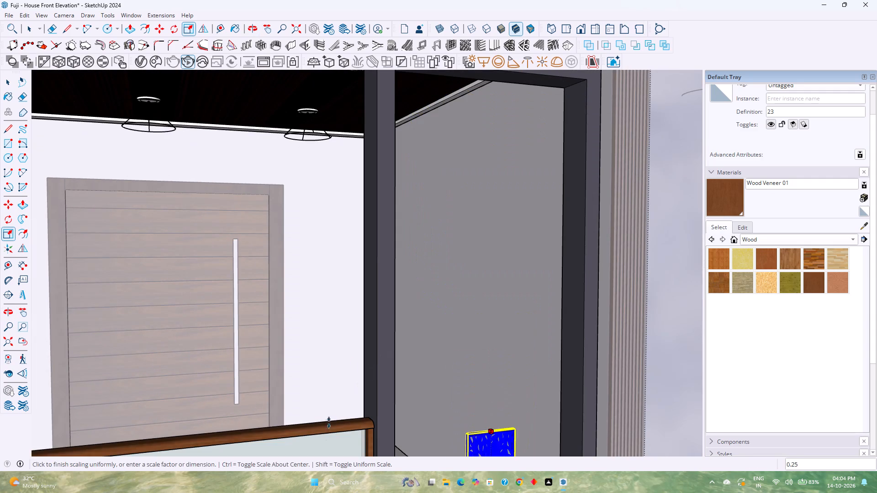
shift+middle_drag(329, 423, 333, 402)
scroll(368, 352, down, 3)
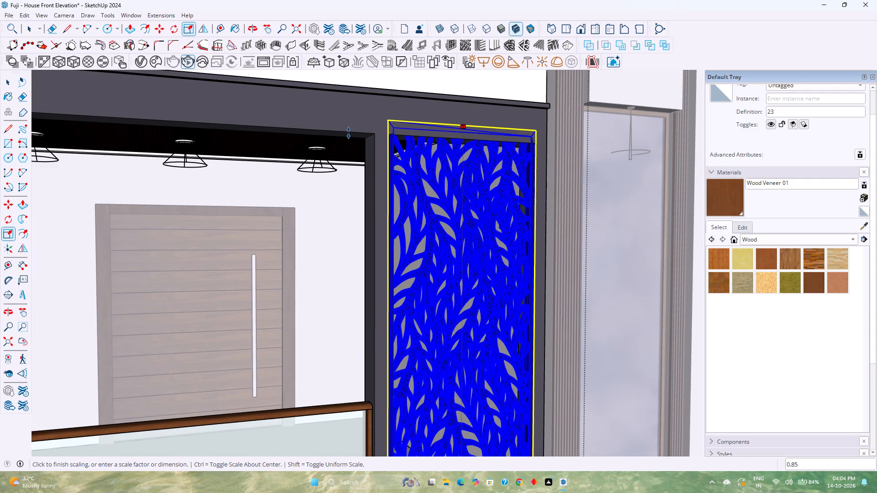
scroll(351, 133, up, 11)
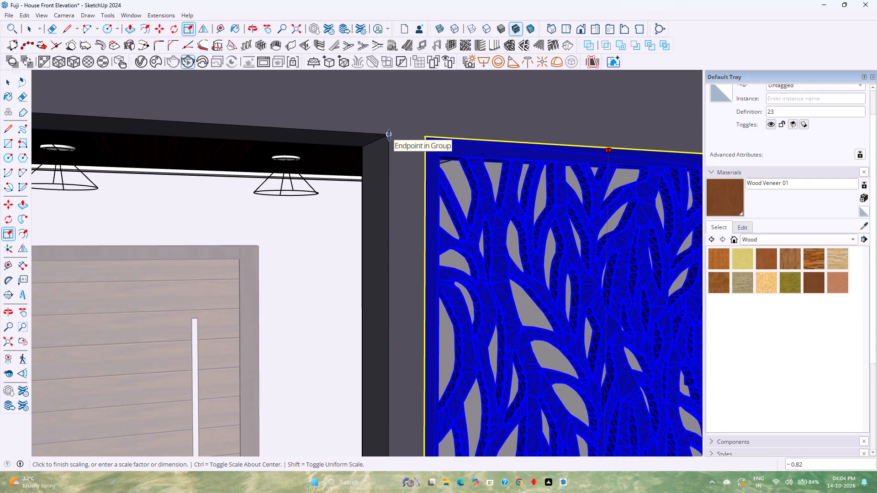
click(389, 135)
key(space)
key(Escape)
scroll(405, 208, down, 5)
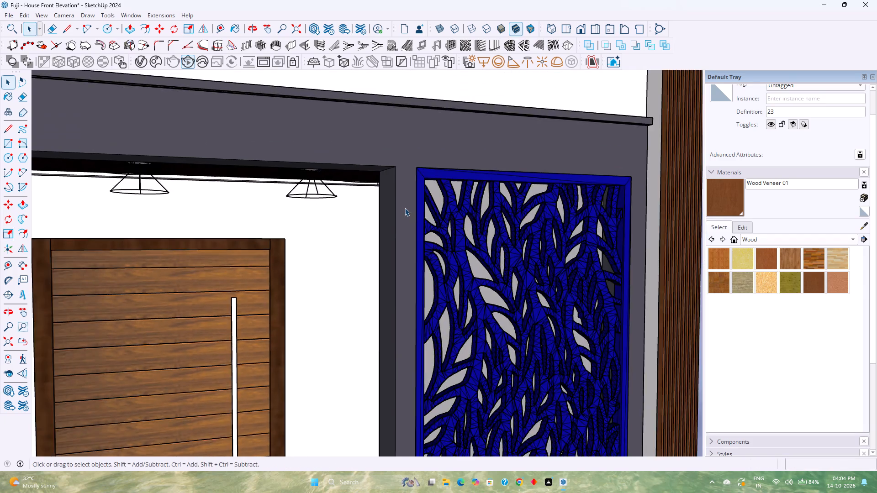
scroll(405, 208, down, 12)
key(Escape)
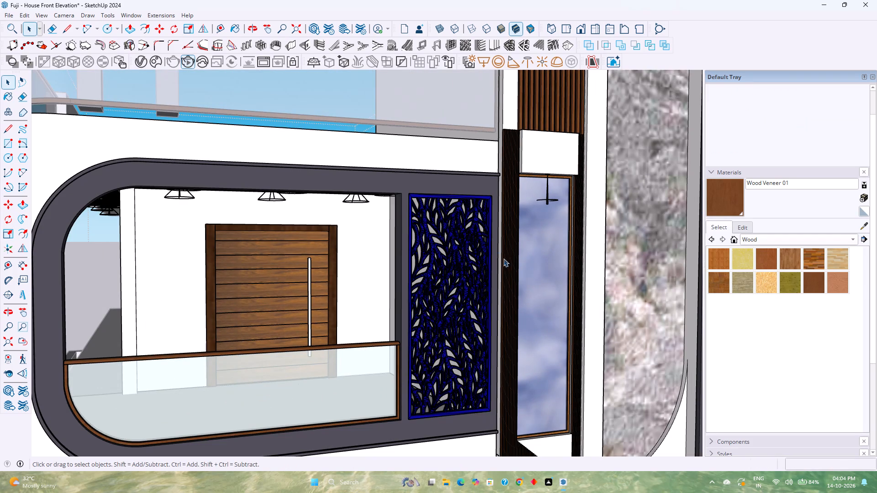
Select the jaali panel inside the balcony frame group and paint it with Wood Veneer 01.
scroll(481, 315, up, 7)
middle_drag(469, 314, 378, 358)
scroll(413, 298, up, 5)
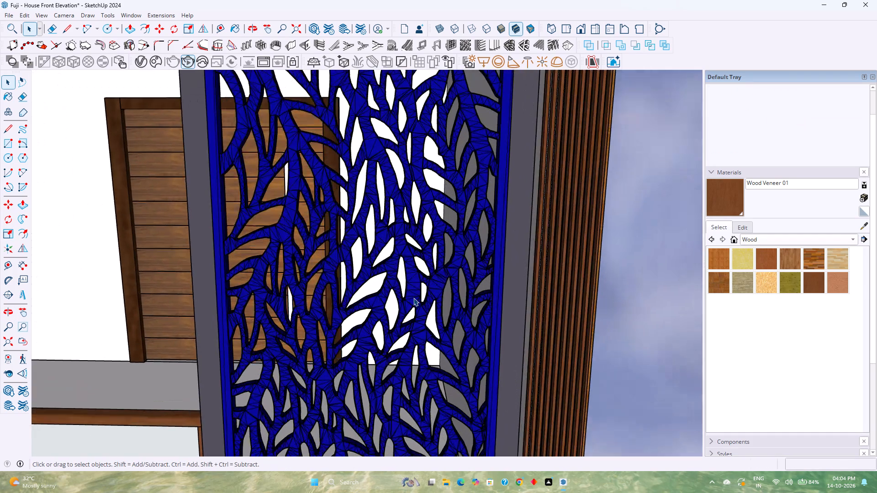
scroll(413, 298, up, 1)
click(420, 292)
double_click(416, 290)
click(414, 291)
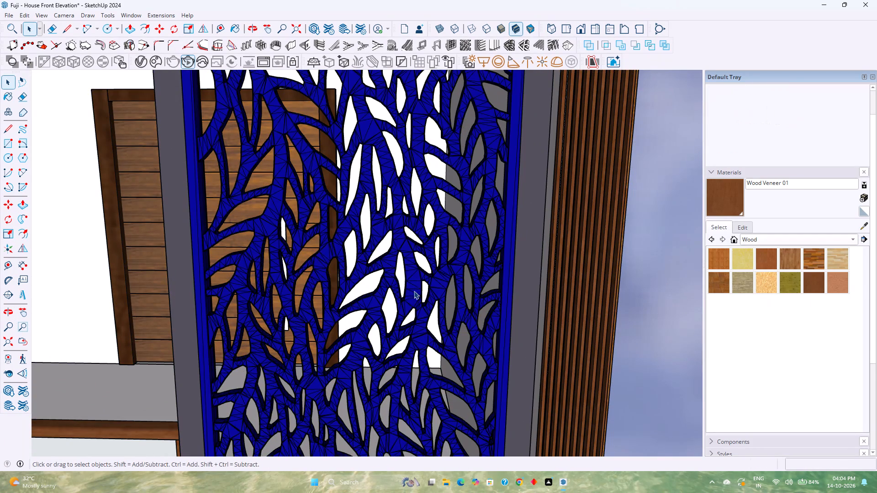
triple_click(414, 290)
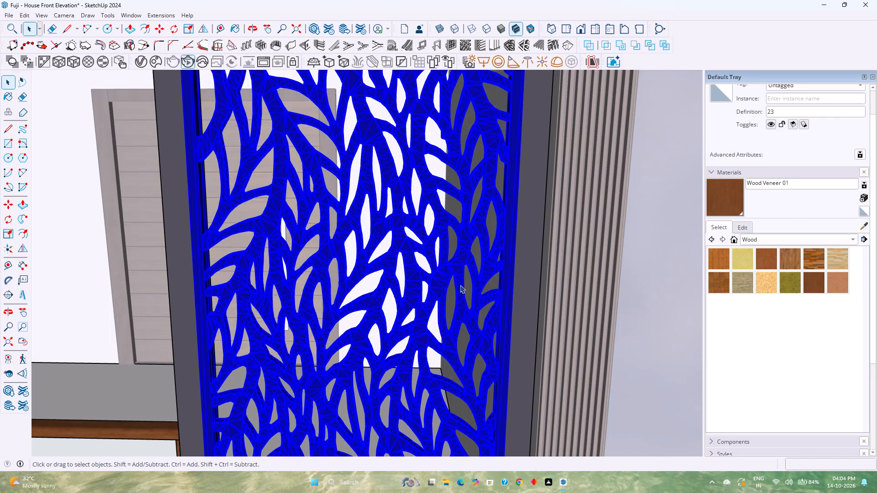
click(725, 208)
click(442, 278)
click(439, 284)
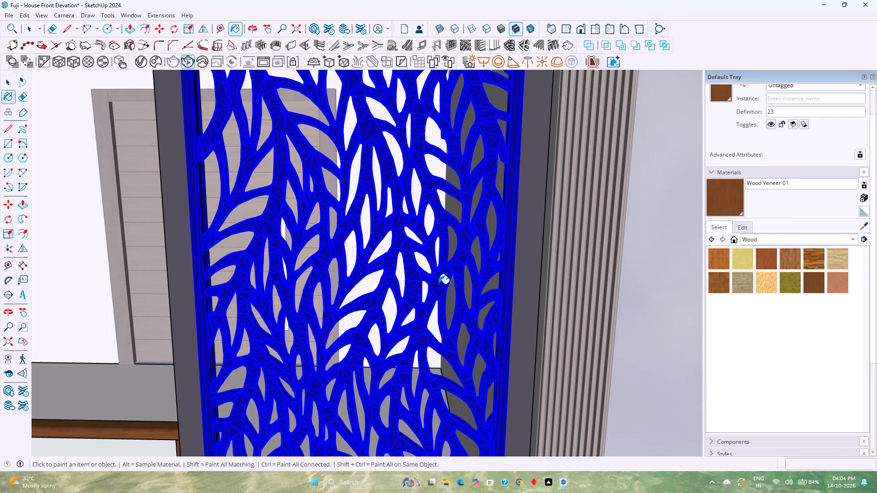
Open the jaali panel down to its leaf pattern, select all the pattern geometry and paint it with Wood Veneer 01.
key(space)
key(Escape)
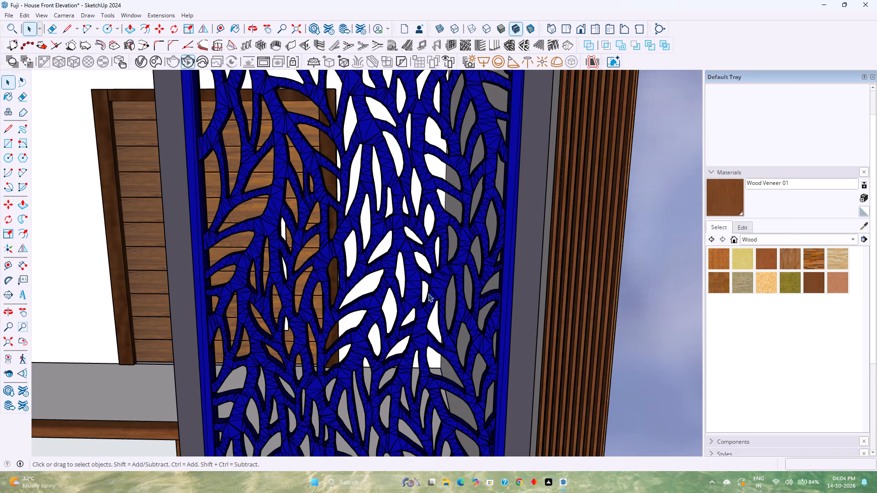
click(418, 299)
double_click(418, 299)
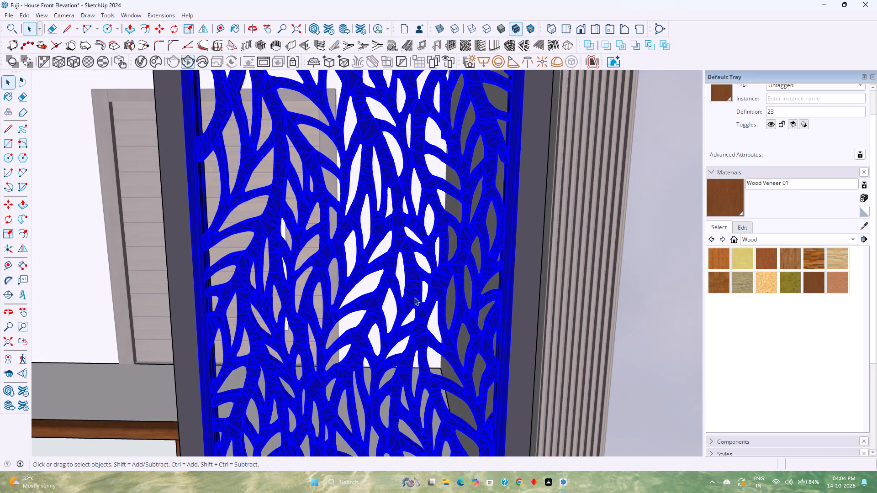
double_click(414, 297)
double_click(414, 297)
triple_click(414, 297)
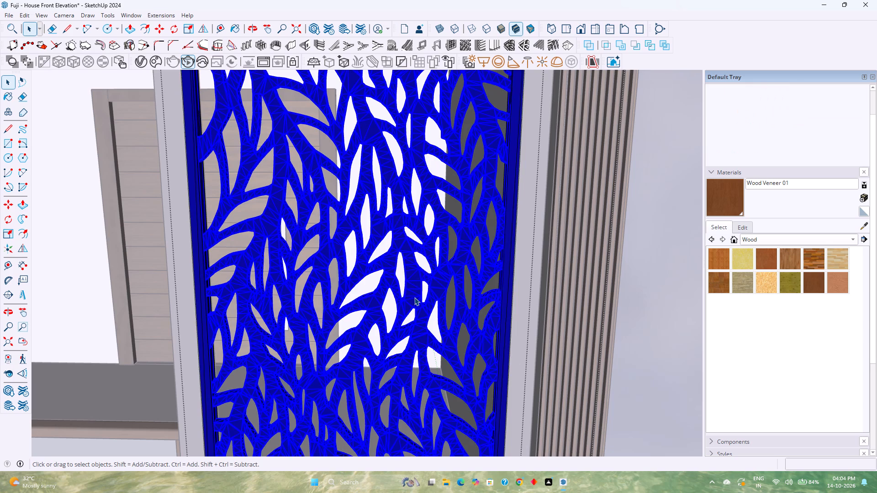
triple_click(414, 297)
click(414, 297)
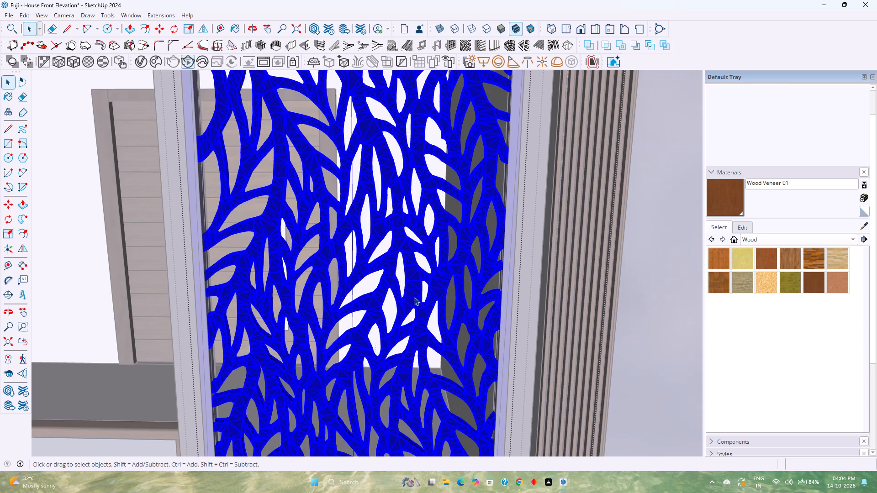
click(724, 210)
click(424, 331)
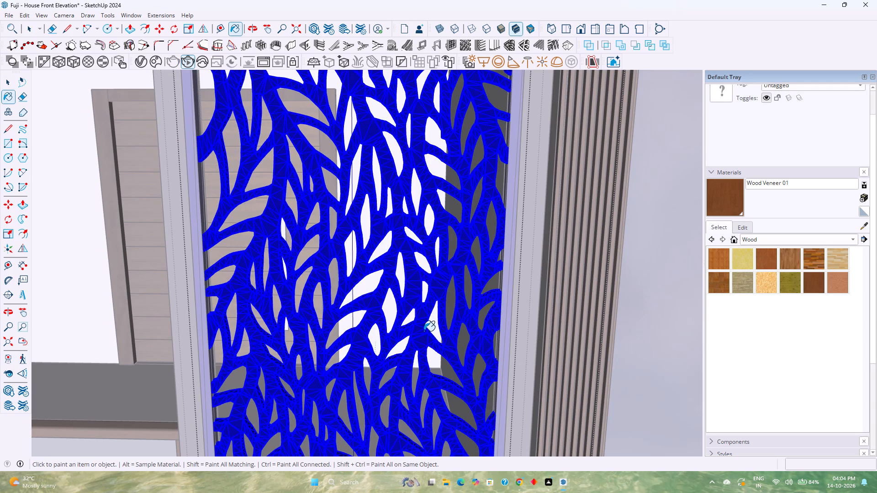
double_click(419, 339)
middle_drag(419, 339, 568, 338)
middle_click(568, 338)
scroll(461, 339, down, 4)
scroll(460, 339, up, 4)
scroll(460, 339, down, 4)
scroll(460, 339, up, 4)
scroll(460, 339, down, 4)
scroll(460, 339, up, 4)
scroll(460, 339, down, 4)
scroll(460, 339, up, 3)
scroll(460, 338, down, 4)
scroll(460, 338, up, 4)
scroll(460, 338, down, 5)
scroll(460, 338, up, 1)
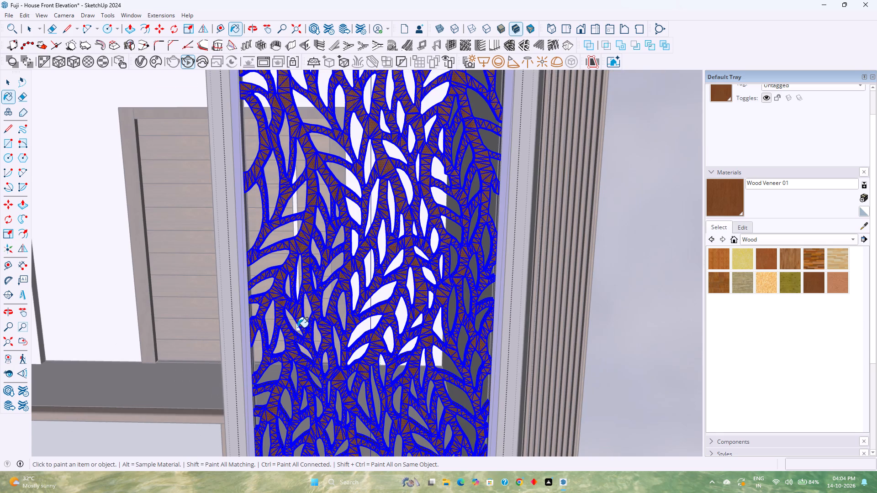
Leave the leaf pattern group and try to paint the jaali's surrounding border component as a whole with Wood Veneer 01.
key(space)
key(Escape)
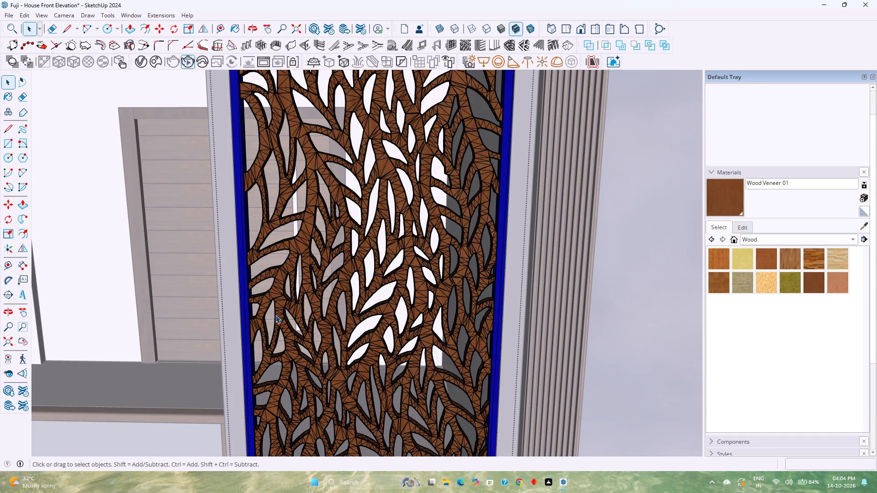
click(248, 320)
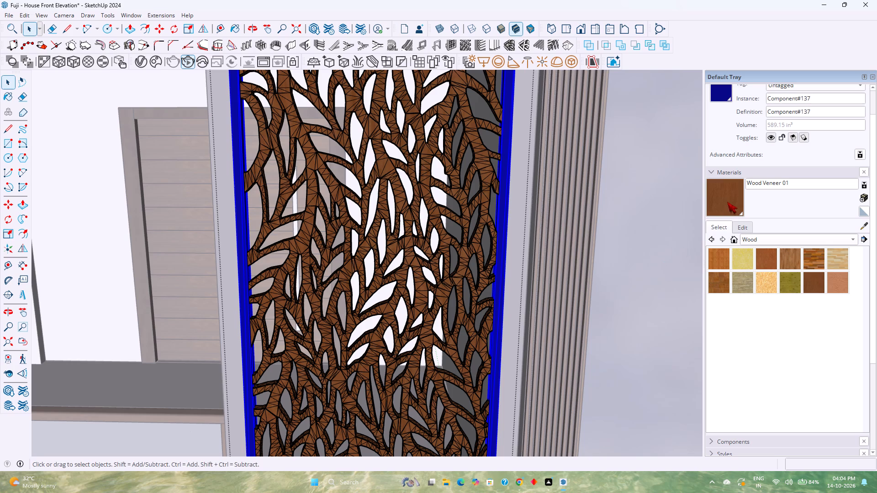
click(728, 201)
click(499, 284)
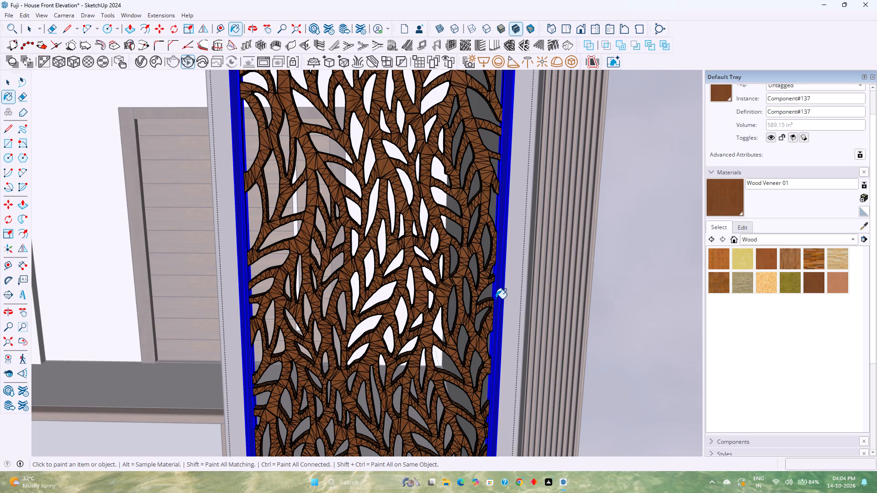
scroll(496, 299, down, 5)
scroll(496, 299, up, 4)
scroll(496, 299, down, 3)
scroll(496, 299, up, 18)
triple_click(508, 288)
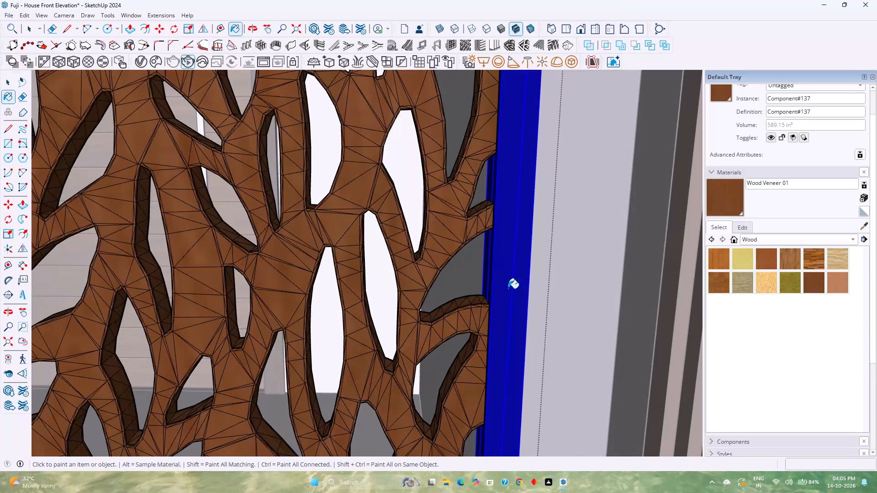
Open the jaali's border component, paint all its faces with Wood Veneer 01, and leave all the nested groups.
key(space)
double_click(508, 288)
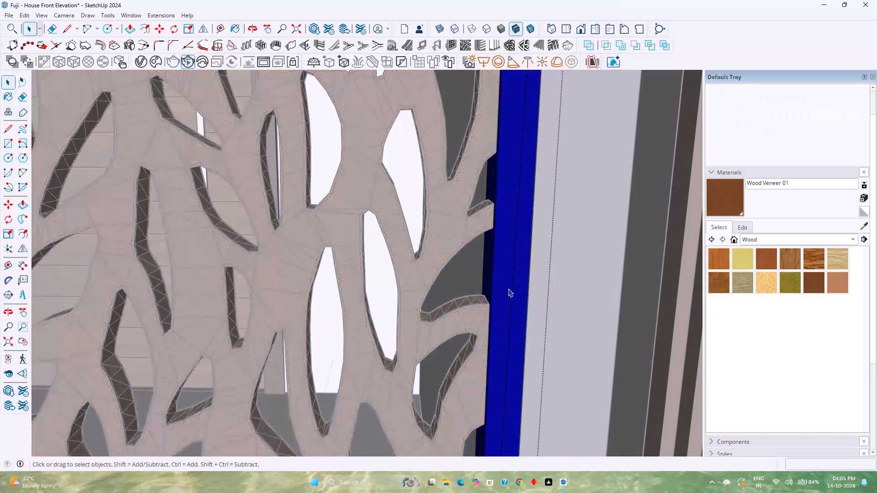
triple_click(508, 288)
click(508, 288)
click(733, 203)
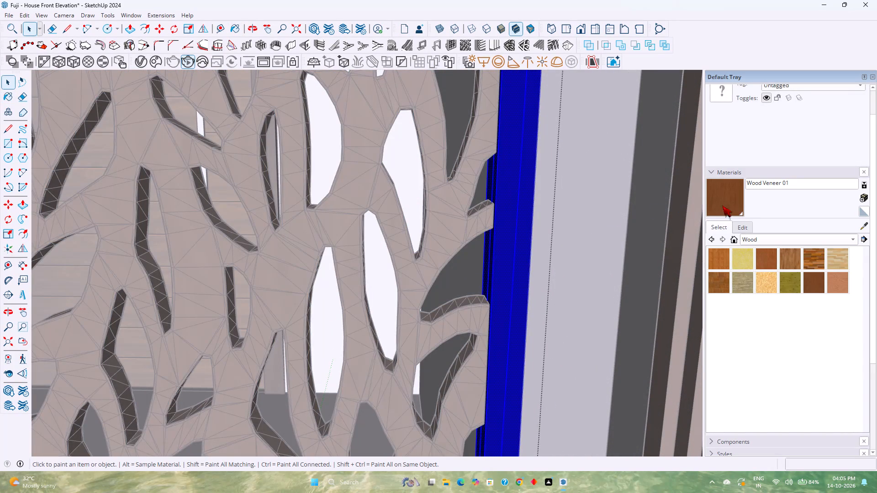
click(505, 255)
key(space)
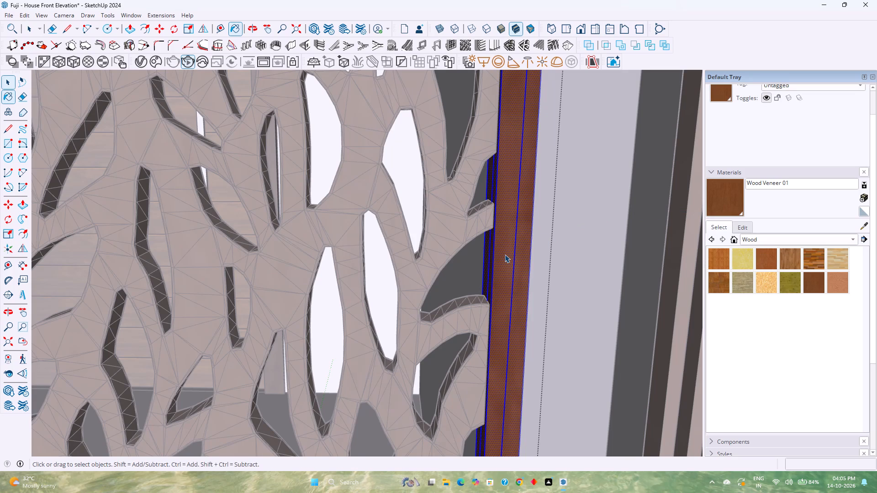
key(Escape)
scroll(505, 254, down, 16)
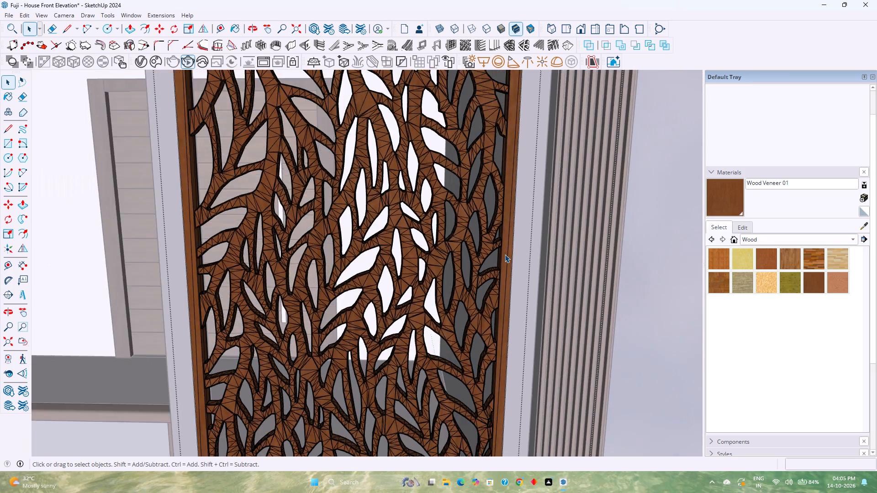
scroll(505, 254, down, 9)
key(Escape)
scroll(505, 254, down, 5)
key(Escape)
scroll(505, 254, down, 5)
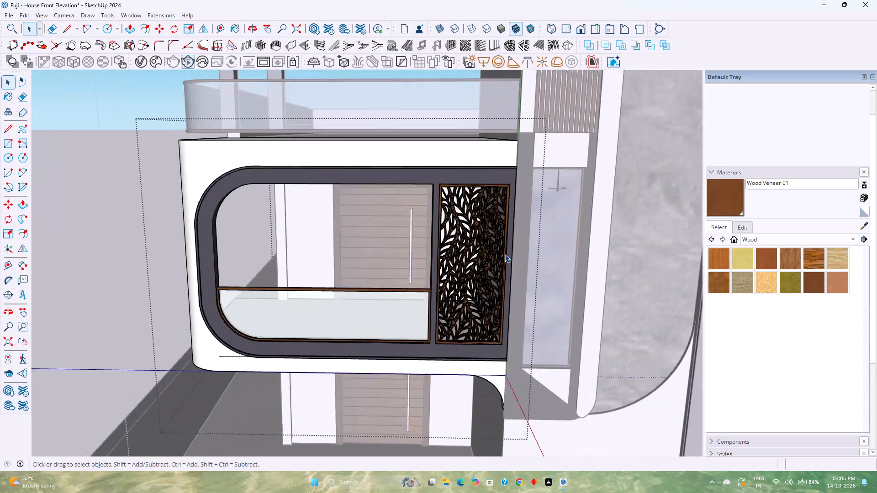
key(Escape)
scroll(505, 254, down, 3)
key(Escape)
scroll(505, 254, down, 1)
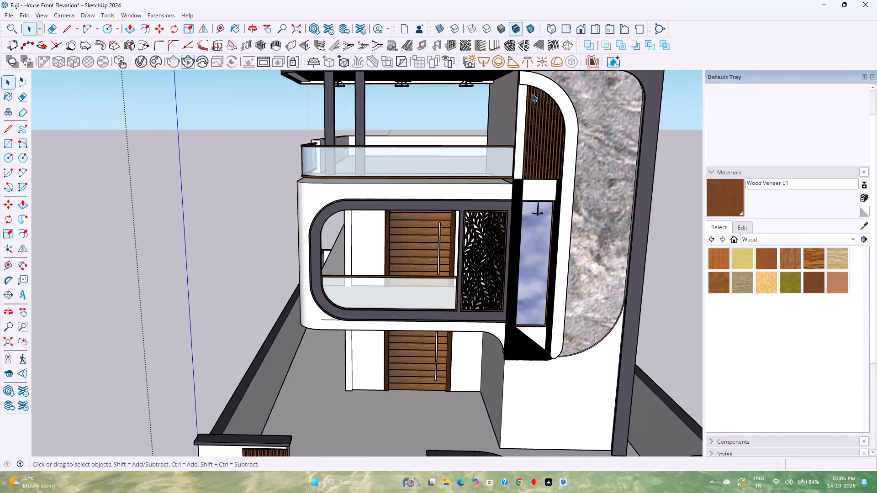
Switch to the front view with the whole house in frame and save the model.
click(580, 21)
click(580, 27)
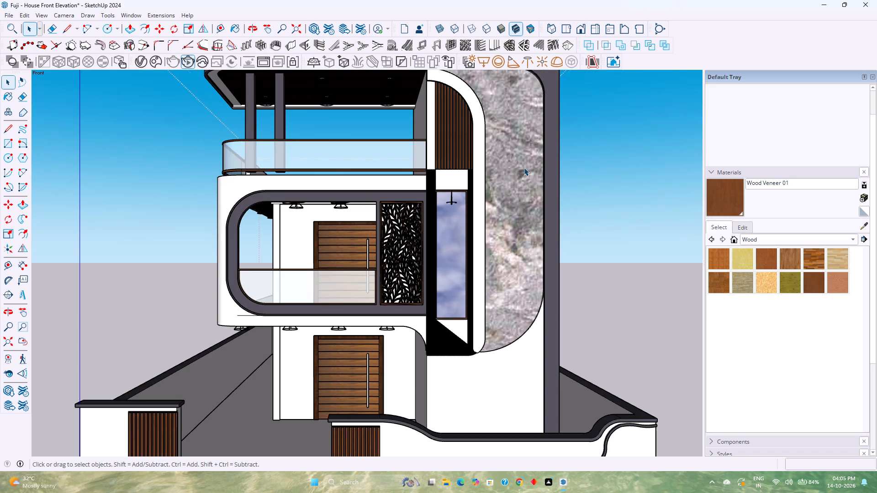
scroll(524, 168, down, 3)
shift+middle_drag(515, 213, 496, 239)
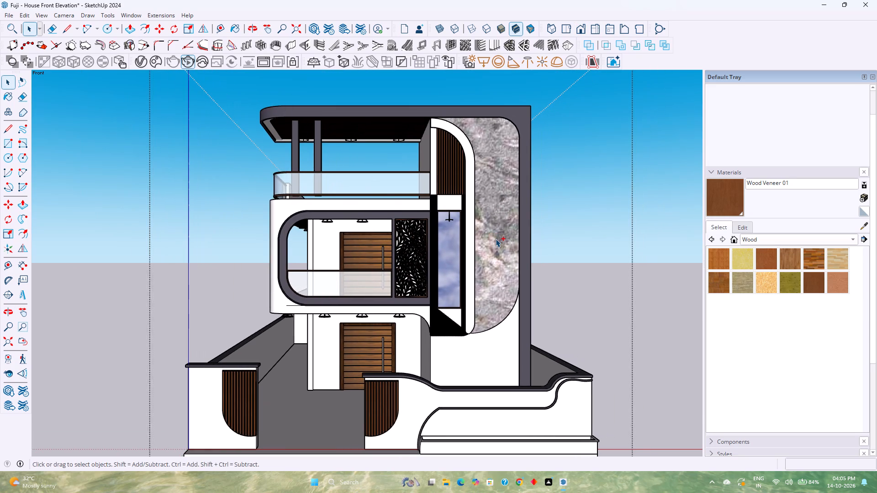
key(ctrl+s)
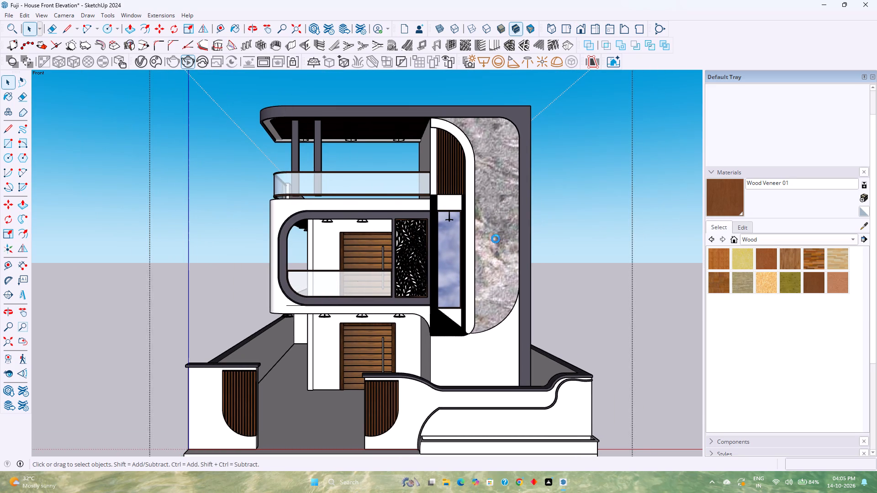
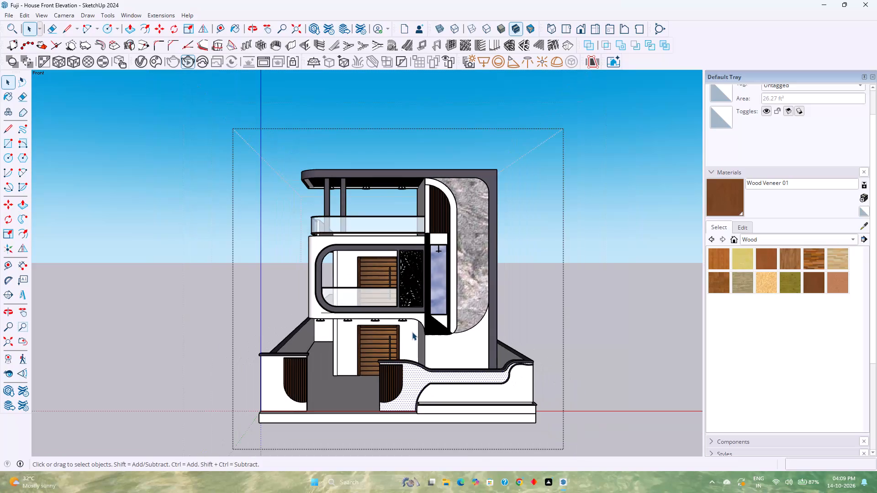
Examine the finished house elevation and the wood-veneered jaali screen on the first-floor balcony from several angles.
middle_drag(413, 332, 392, 309)
scroll(426, 259, up, 2)
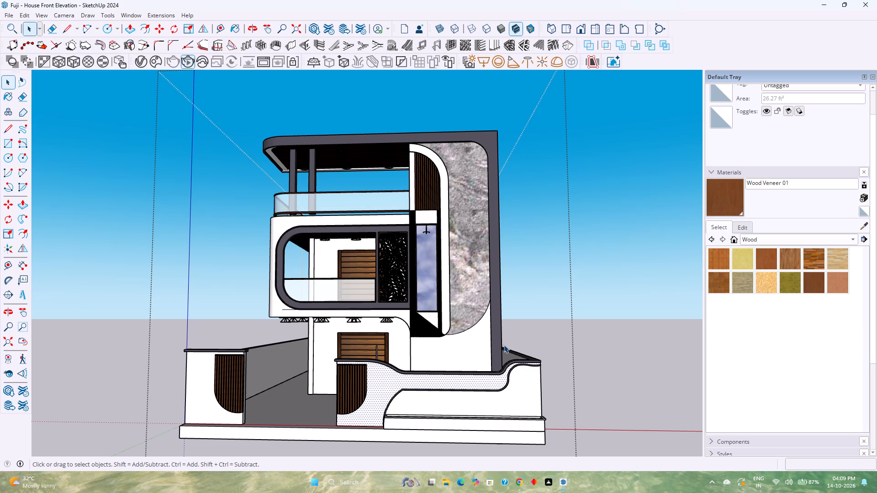
scroll(503, 345, down, 2)
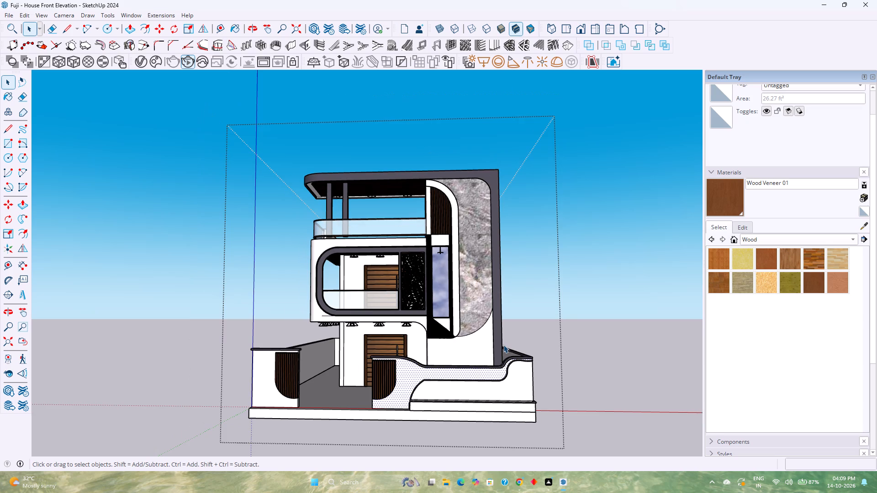
middle_drag(429, 377, 474, 413)
middle_click(474, 413)
scroll(481, 399, up, 3)
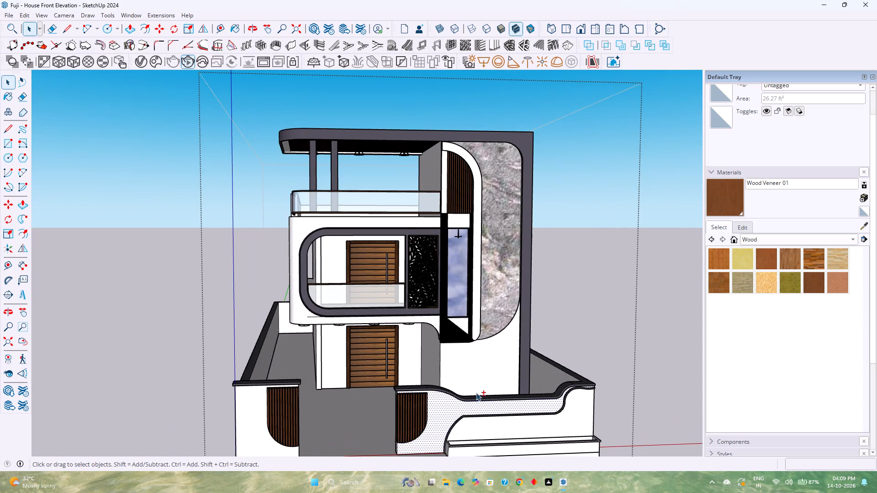
shift+middle_drag(476, 393, 385, 369)
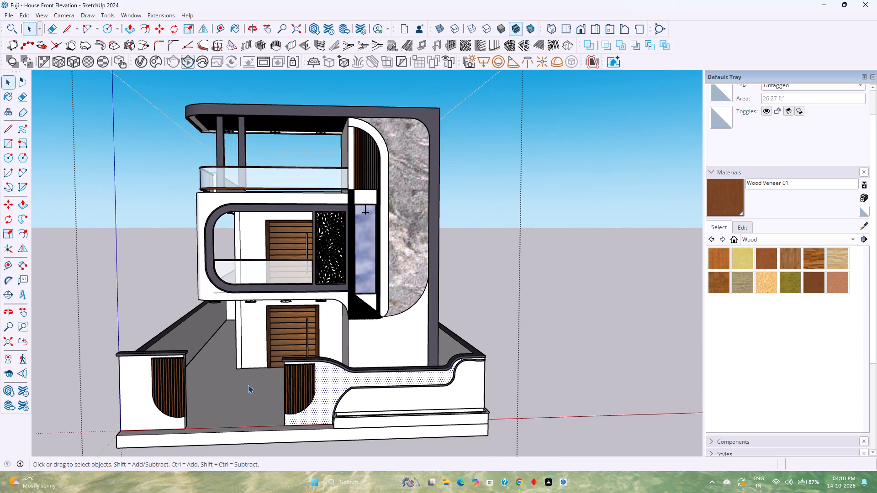
scroll(248, 385, down, 2)
scroll(270, 370, up, 1)
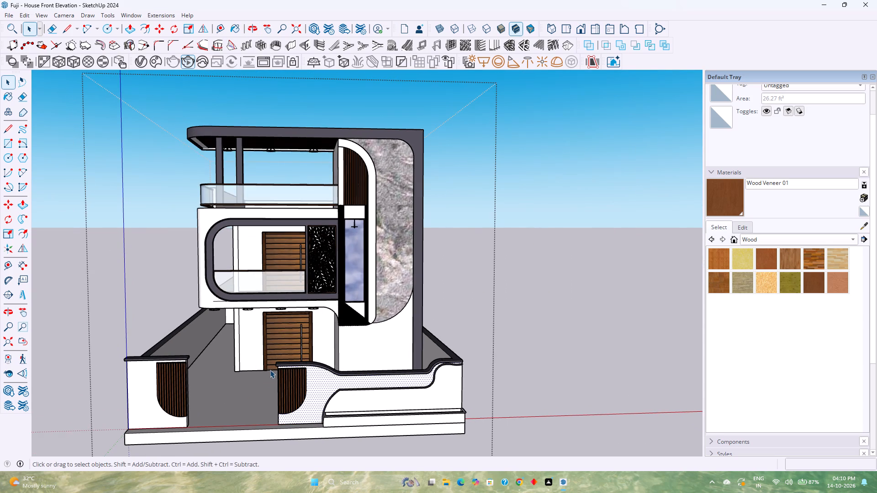
scroll(259, 408, down, 1)
middle_drag(269, 378, 301, 422)
scroll(287, 363, up, 3)
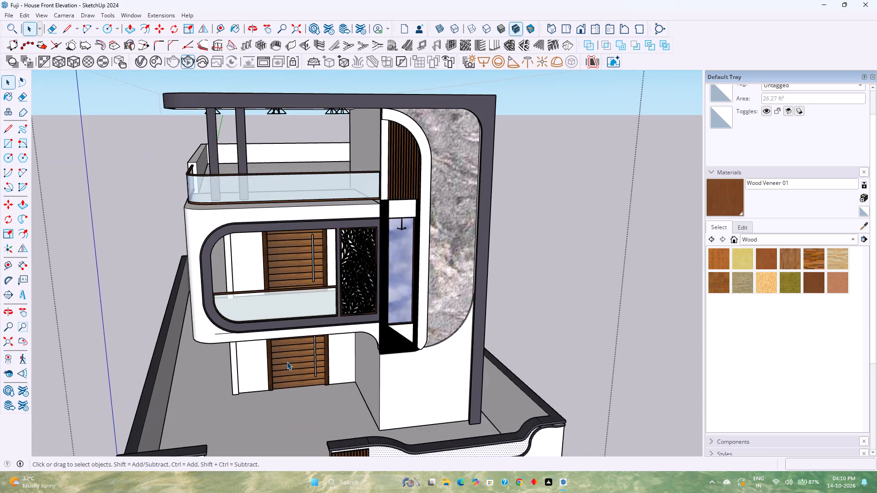
middle_drag(287, 362, 366, 364)
middle_click(366, 364)
scroll(368, 355, up, 2)
middle_drag(368, 355, 245, 348)
middle_click(245, 348)
shift+middle_drag(248, 350, 430, 427)
shift+middle_click(430, 427)
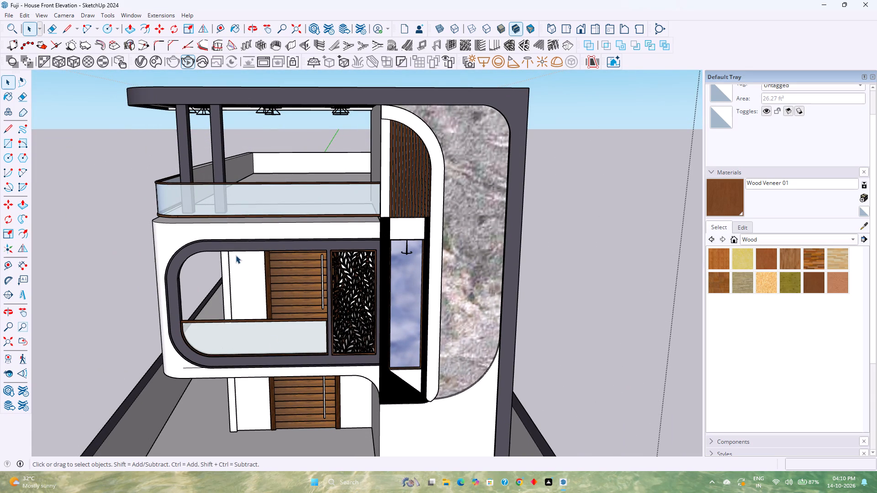
Switch from the Wood material collection to another one, with the wall beside the first-floor door in close view.
scroll(236, 255, up, 9)
scroll(227, 292, up, 6)
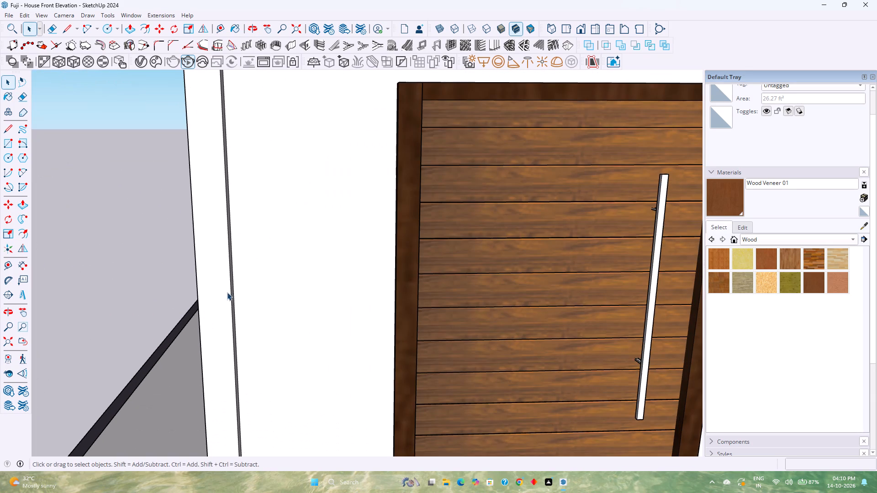
scroll(233, 287, up, 5)
middle_click(233, 287)
middle_click(231, 290)
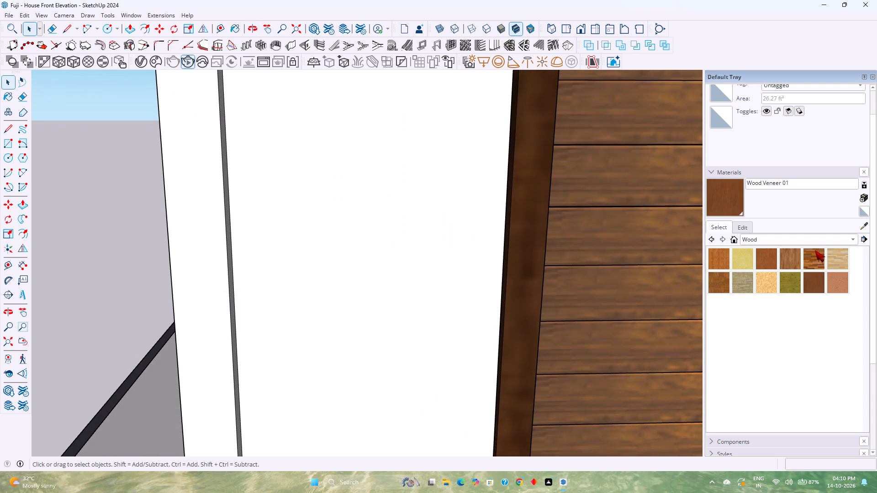
click(799, 237)
click(780, 46)
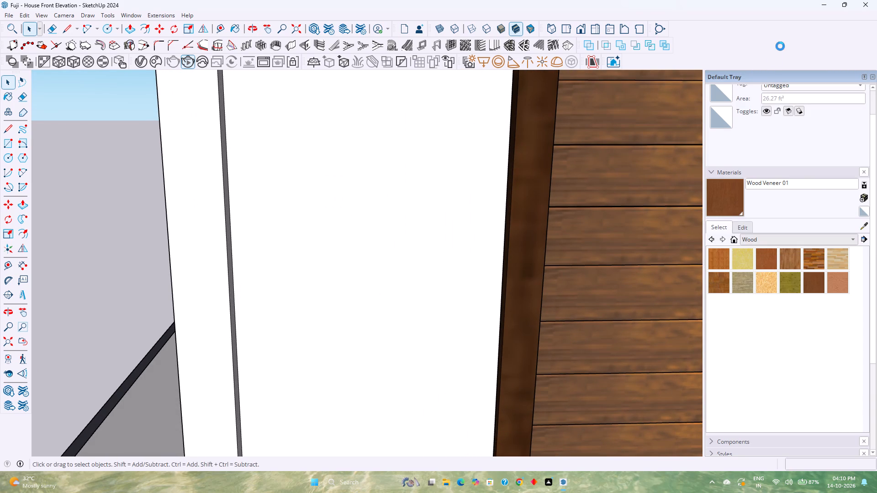
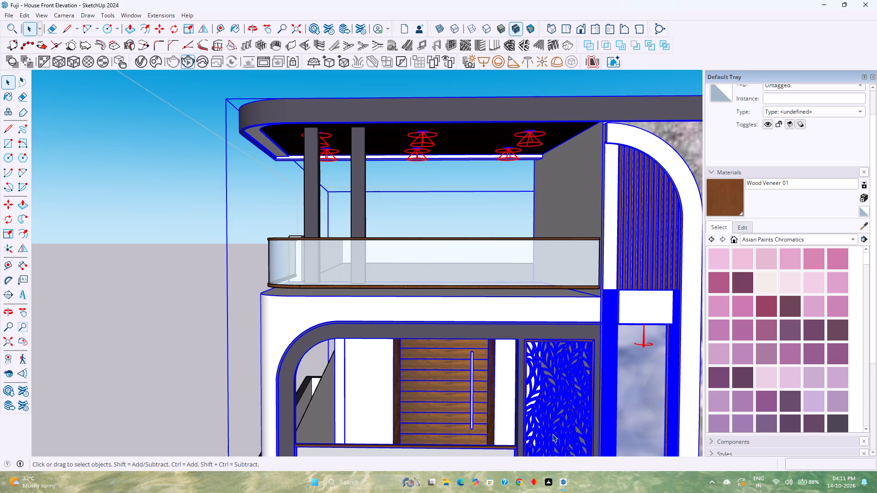
Open the house's main group for editing and examine the whole front elevation from the front and from above.
scroll(554, 431, down, 4)
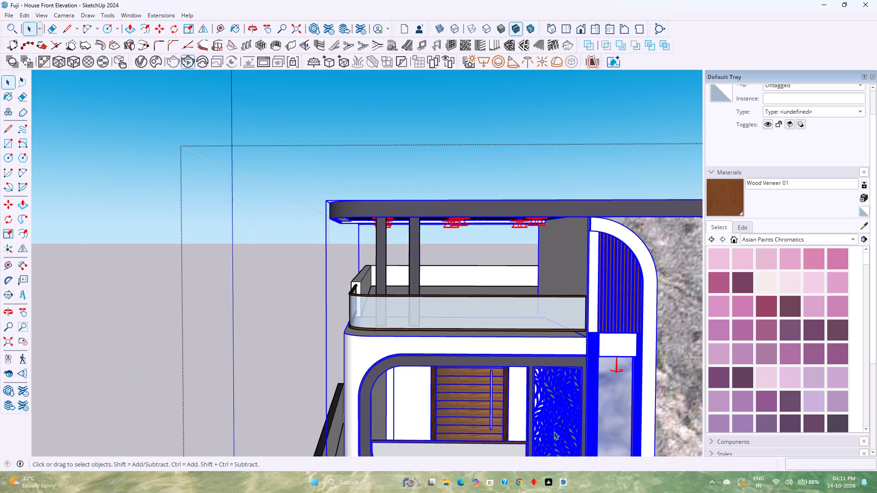
scroll(486, 367, down, 2)
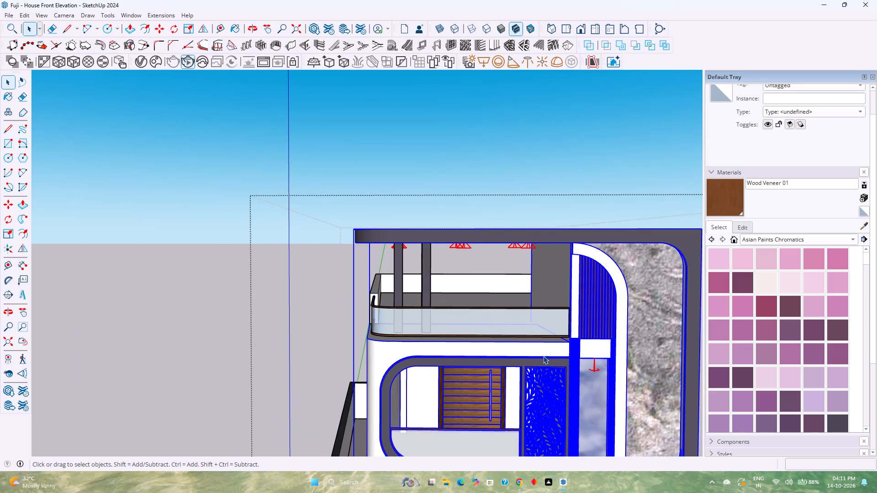
scroll(543, 356, down, 7)
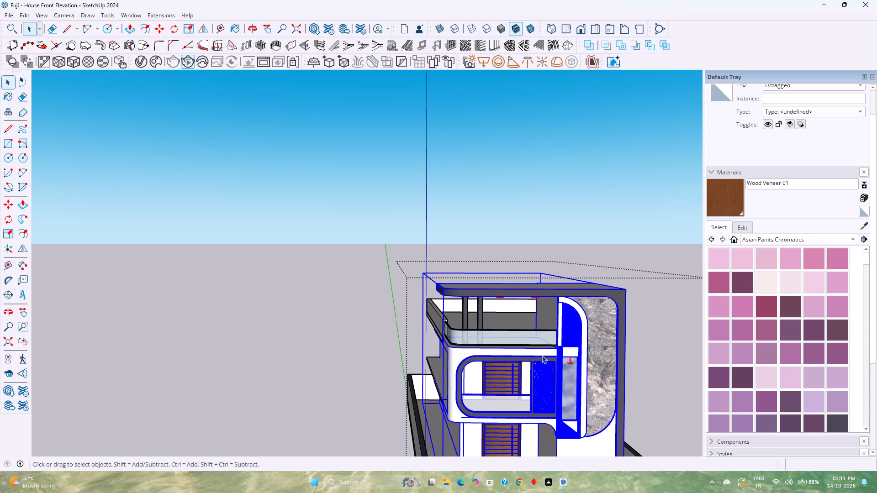
scroll(542, 355, up, 1)
scroll(487, 341, up, 1)
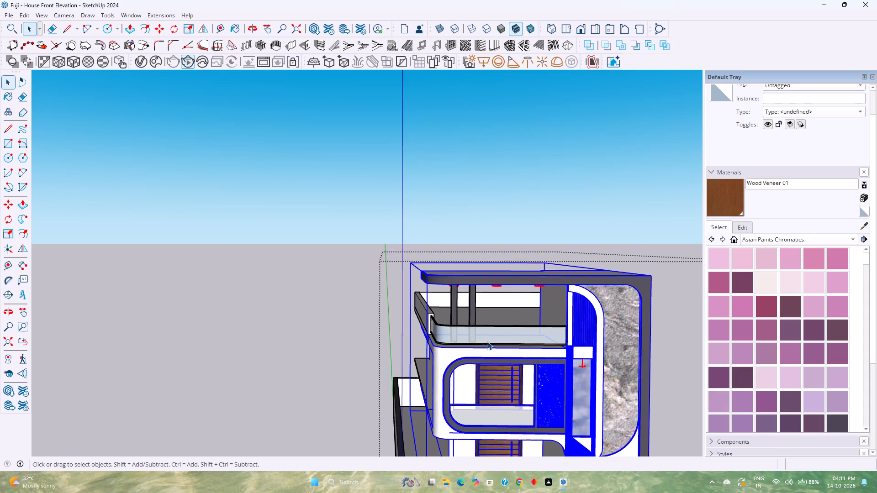
scroll(487, 341, up, 4)
middle_click(493, 336)
middle_drag(493, 336, 512, 359)
scroll(511, 359, down, 2)
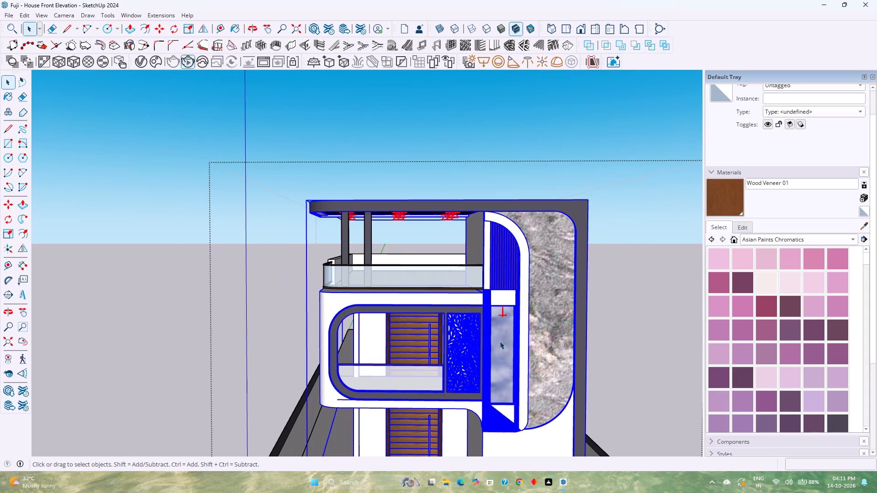
double_click(490, 333)
scroll(490, 333, down, 2)
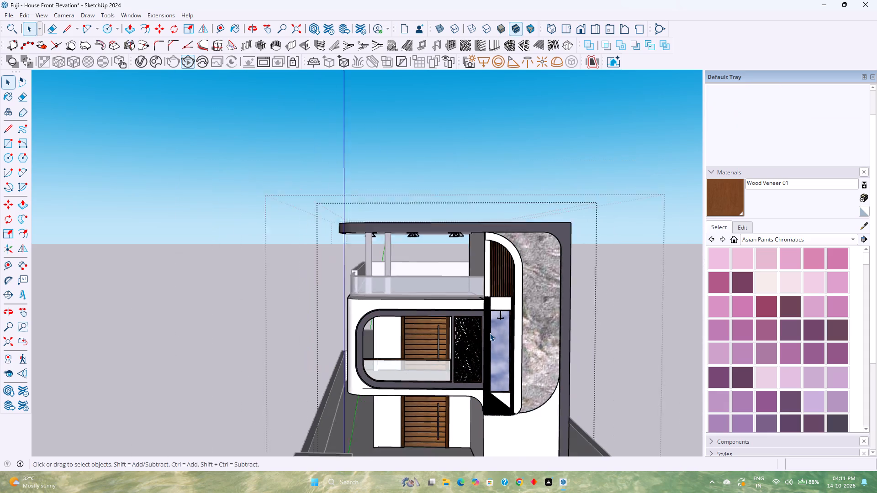
scroll(490, 333, down, 3)
shift+middle_drag(519, 403, 431, 331)
shift+middle_click(428, 330)
middle_drag(420, 325, 512, 379)
middle_click(512, 379)
scroll(387, 376, up, 3)
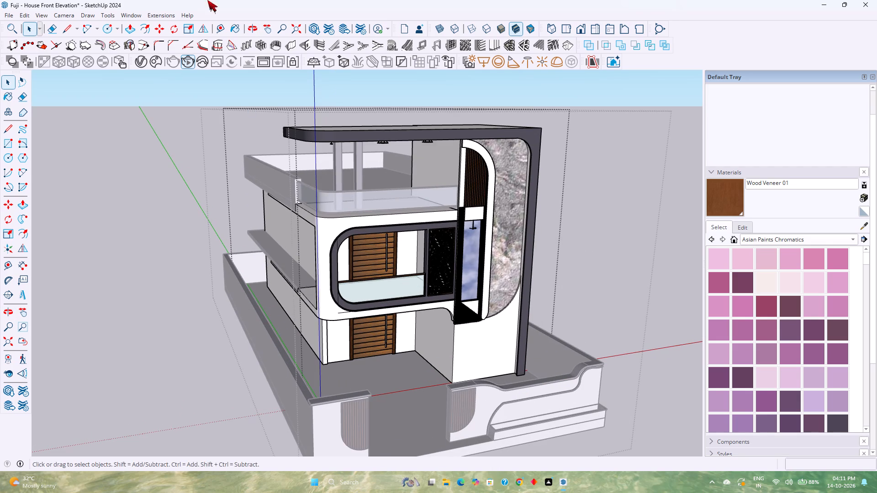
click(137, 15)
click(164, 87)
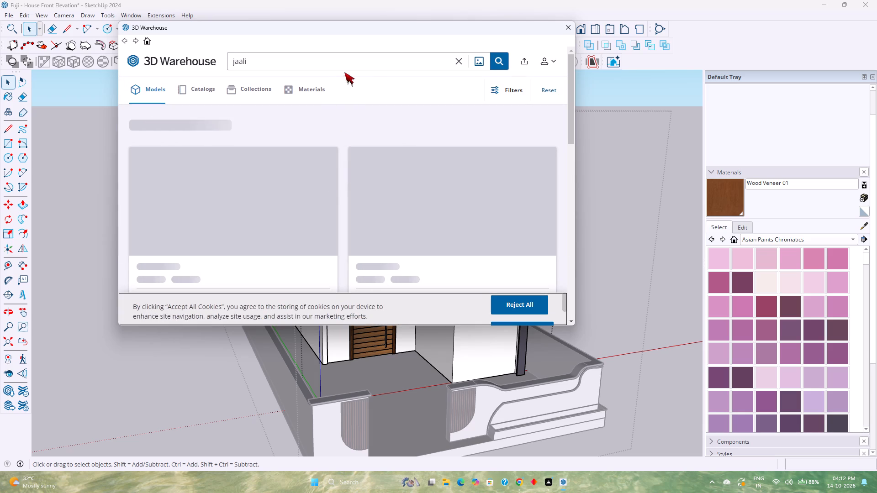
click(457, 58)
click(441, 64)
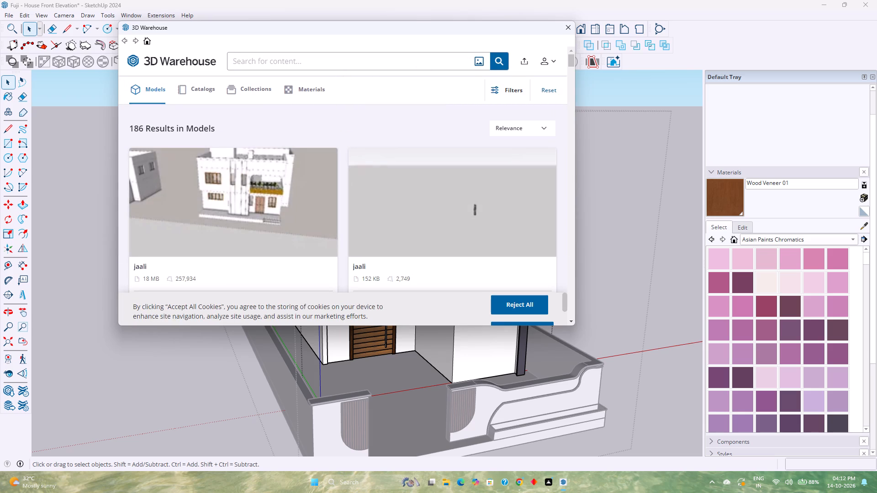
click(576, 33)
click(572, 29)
Copy the vertical corner edge of the wall beside the first-floor door about 1" across the adjoining white face.
scroll(335, 273, up, 1)
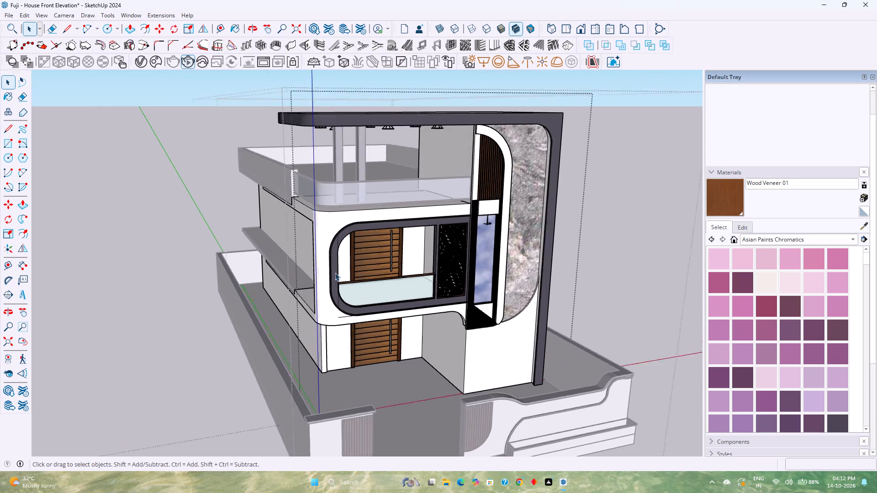
scroll(335, 273, up, 7)
middle_click(344, 270)
middle_click(344, 270)
middle_drag(342, 271, 314, 272)
middle_click(190, 273)
middle_click(185, 273)
middle_drag(416, 264, 348, 263)
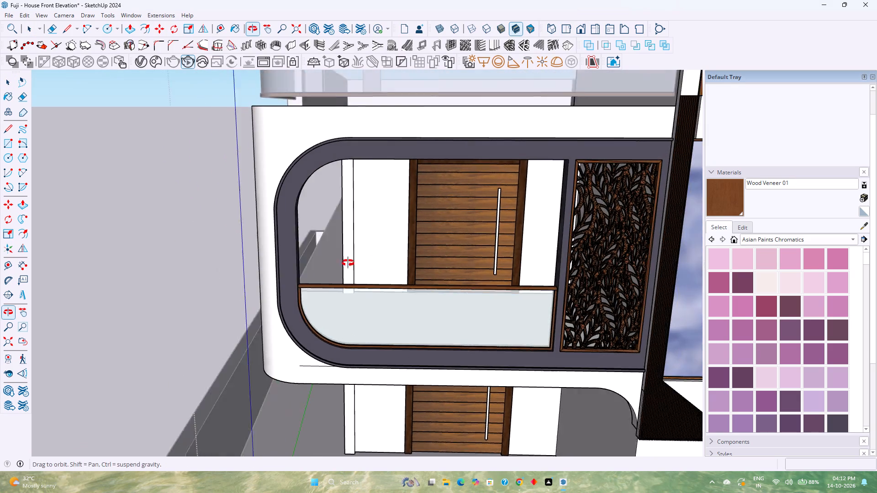
middle_drag(348, 263, 312, 264)
middle_click(312, 264)
scroll(364, 231, up, 10)
double_click(348, 243)
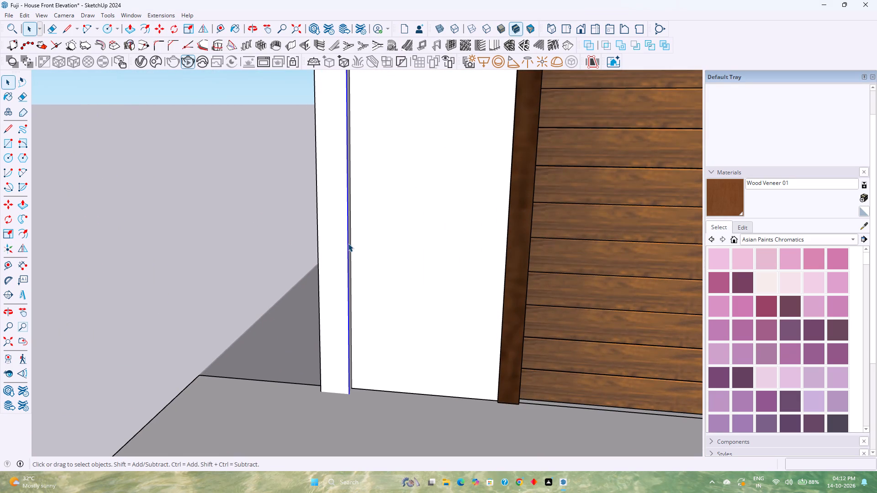
click(348, 243)
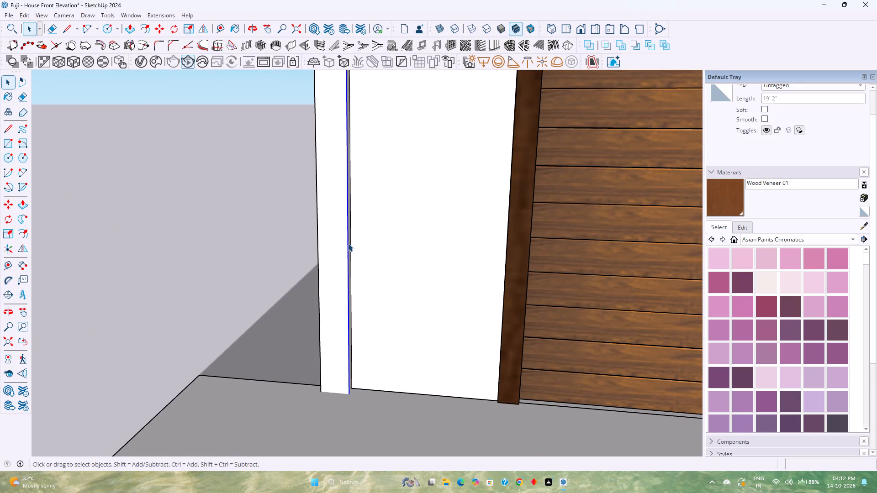
key(m)
click(348, 243)
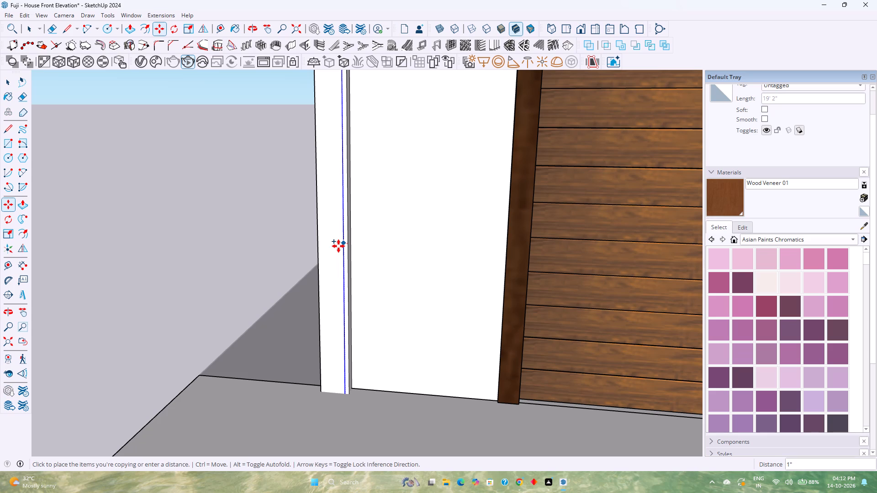
click(338, 246)
Paint the narrow corner strip and its thin side face beside the door with Asian Paints Chromatics 0304 AP 9631 Charcoal Plum-N.
scroll(338, 246, down, 5)
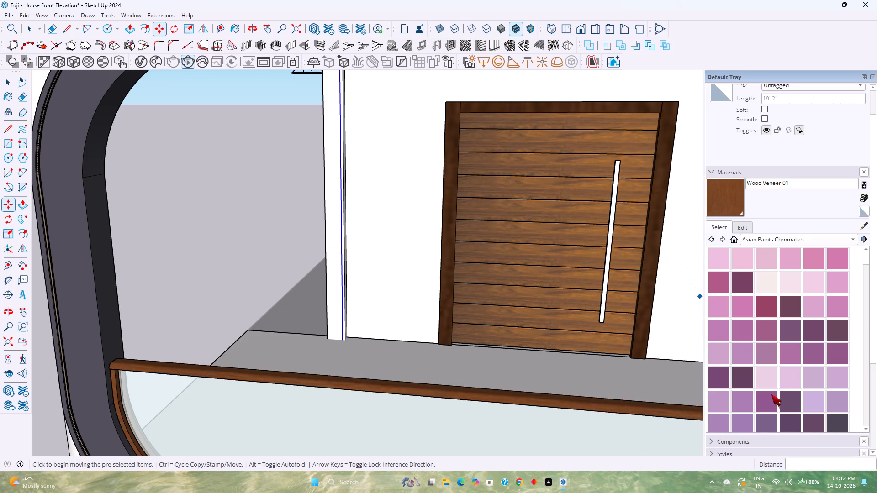
scroll(780, 384, down, 9)
click(762, 312)
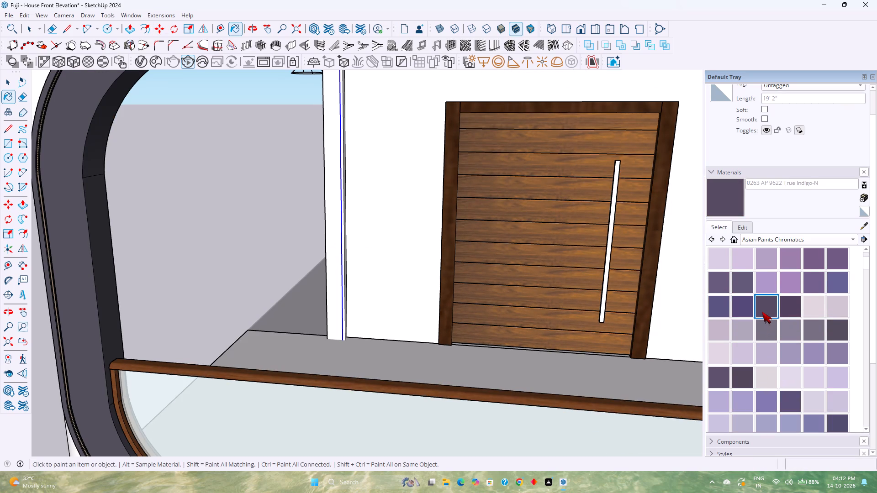
scroll(762, 312, down, 3)
click(738, 302)
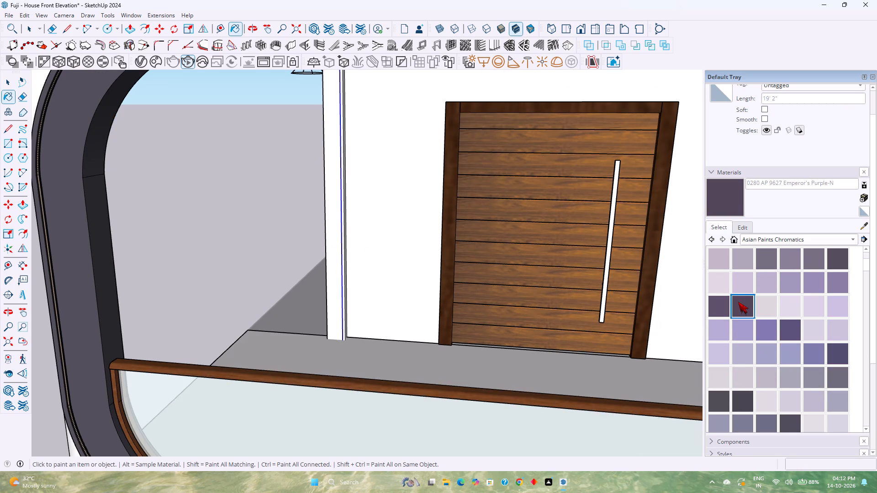
scroll(738, 302, down, 3)
click(741, 334)
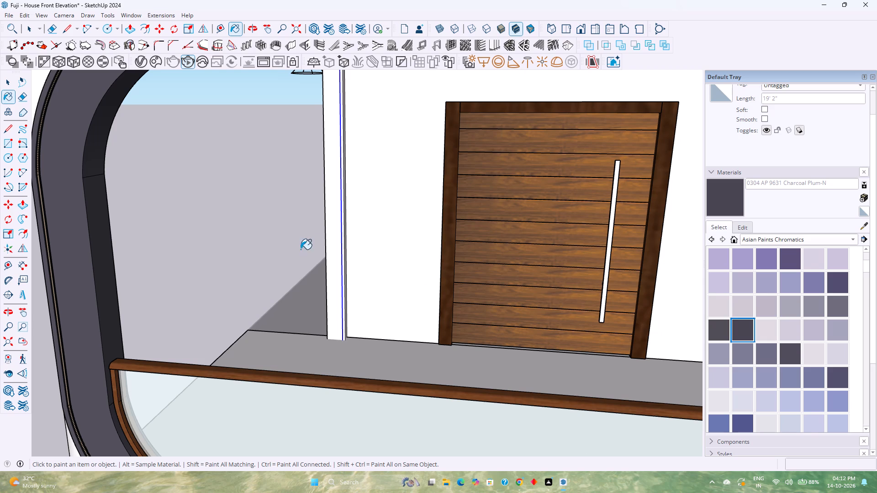
scroll(347, 245, up, 13)
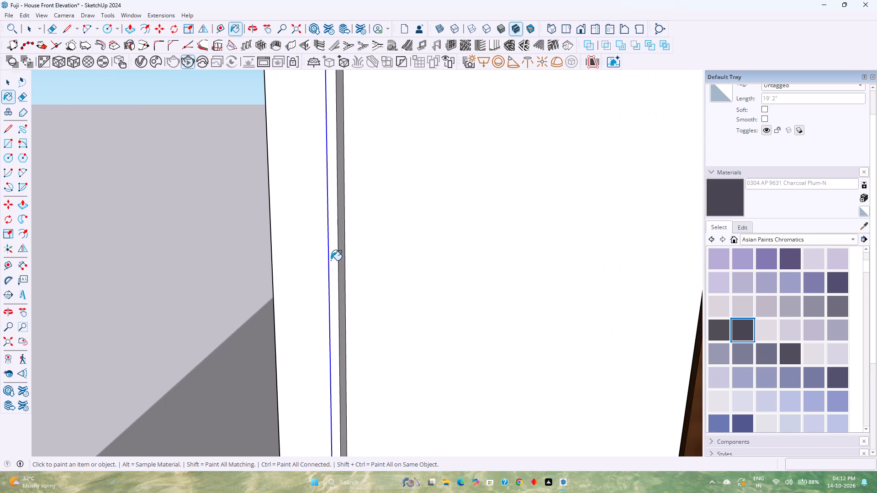
click(334, 261)
scroll(340, 255, up, 1)
click(340, 255)
scroll(340, 255, down, 7)
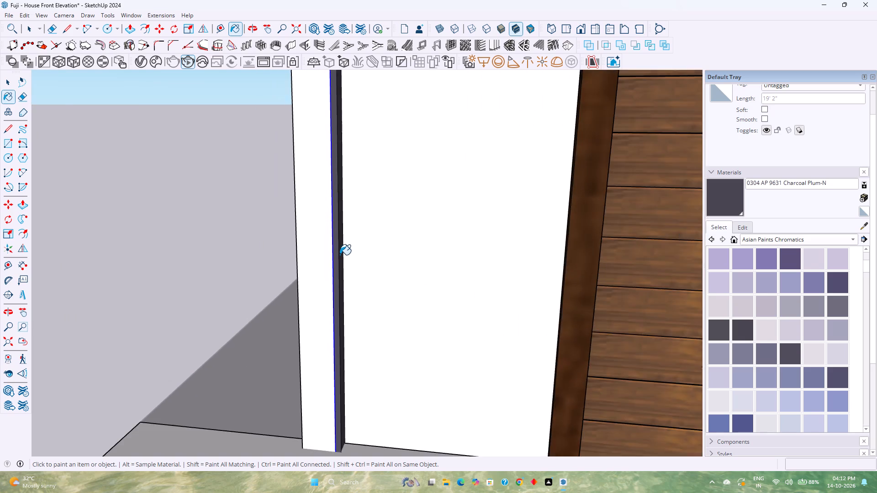
scroll(340, 255, down, 18)
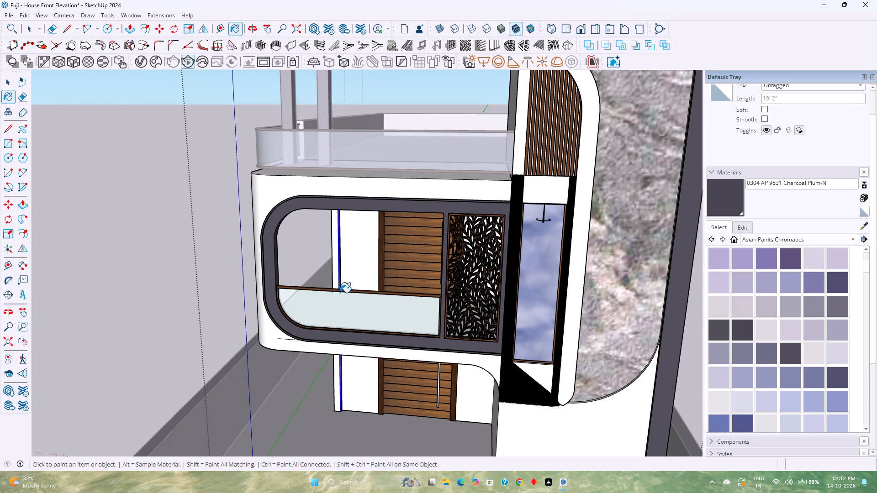
key(space)
key(Escape)
Save the model with the full front elevation and compound wall in view.
middle_drag(343, 302, 352, 288)
middle_click(352, 287)
scroll(354, 284, down, 3)
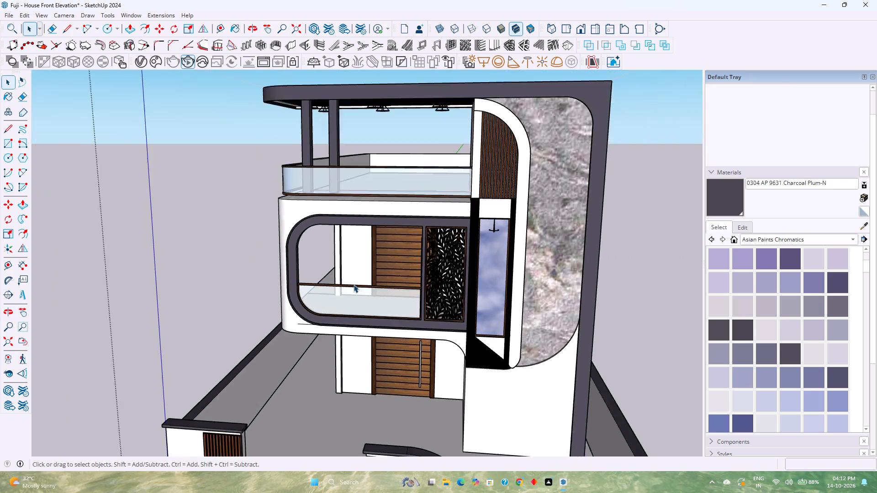
scroll(354, 284, down, 1)
middle_drag(360, 294, 377, 276)
middle_click(378, 275)
middle_click(378, 275)
key(ctrl+s)
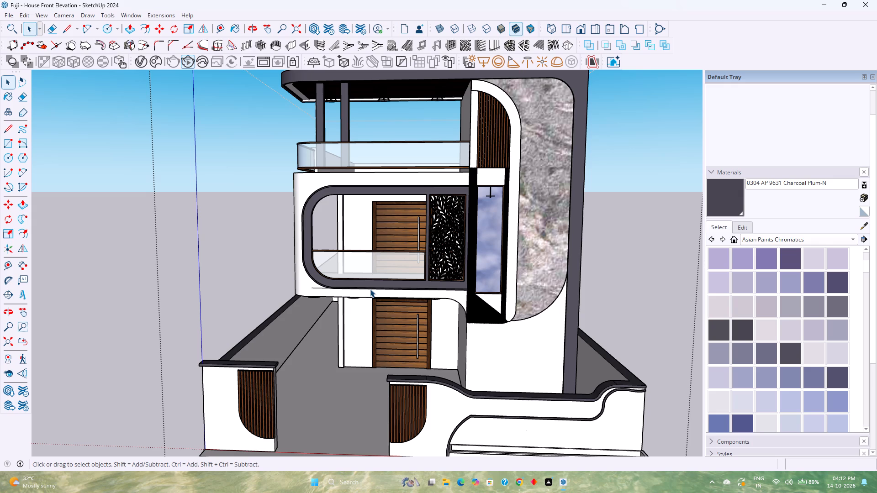
Open the house's main group and examine the roof slab, top-floor balcony and glass railing from above.
click(370, 289)
double_click(370, 289)
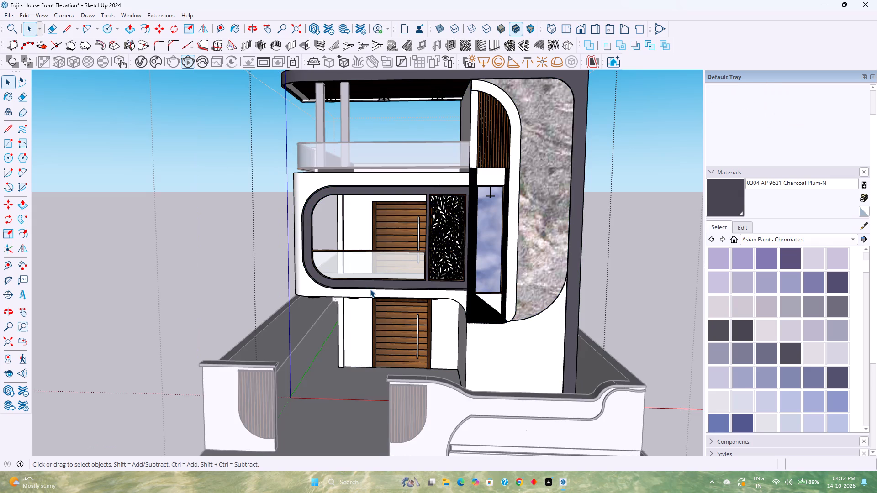
scroll(370, 289, down, 4)
shift+middle_drag(375, 296, 327, 341)
scroll(271, 247, up, 2)
middle_drag(269, 253, 284, 259)
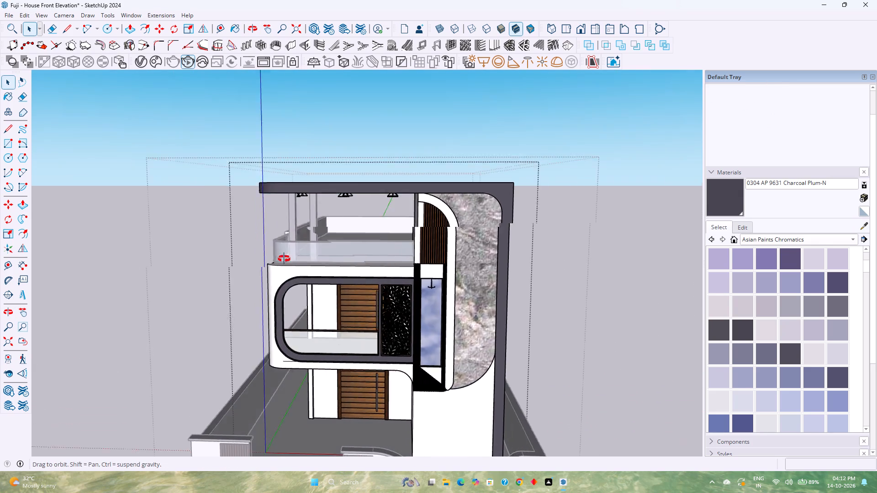
middle_drag(284, 259, 501, 368)
shift+middle_drag(521, 358, 363, 331)
scroll(375, 271, up, 7)
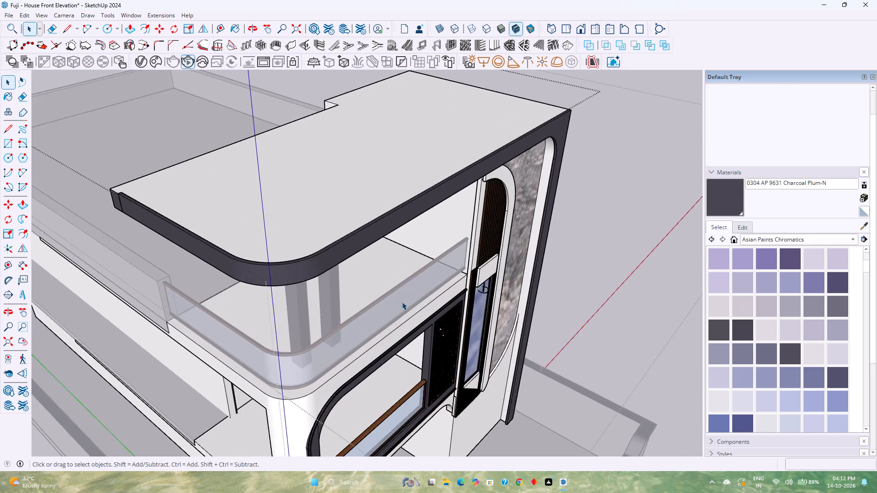
scroll(402, 302, up, 3)
middle_drag(402, 302, 440, 282)
middle_click(440, 282)
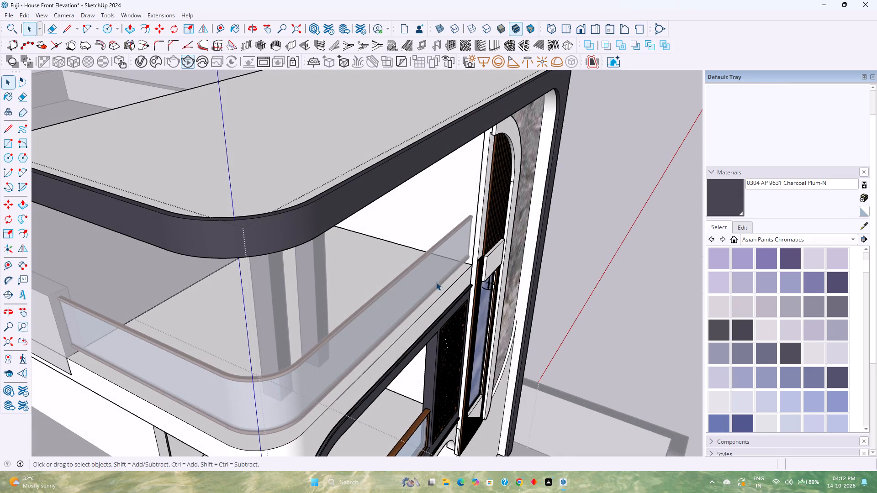
scroll(485, 303, down, 2)
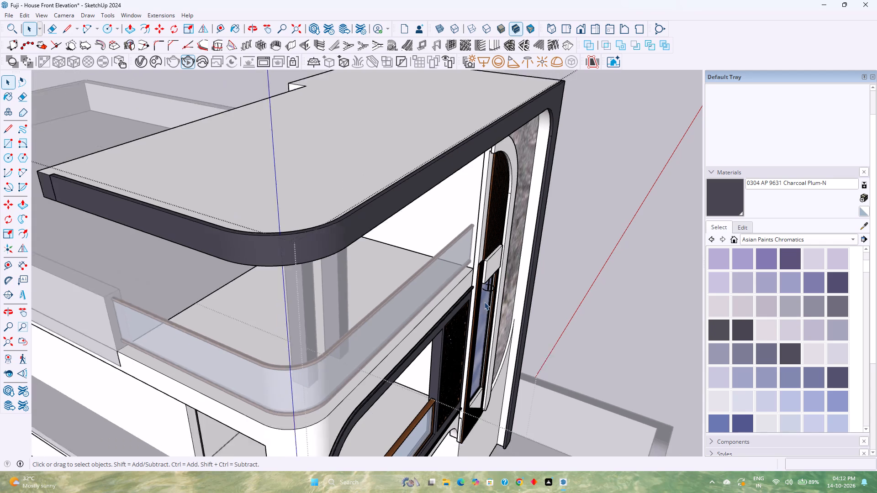
scroll(484, 302, down, 1)
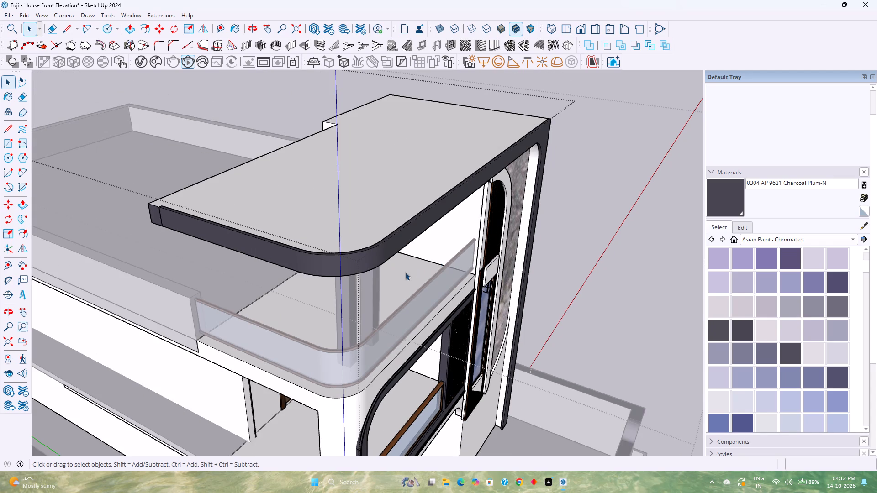
Search the 3D Warehouse for "Plants".
click(137, 14)
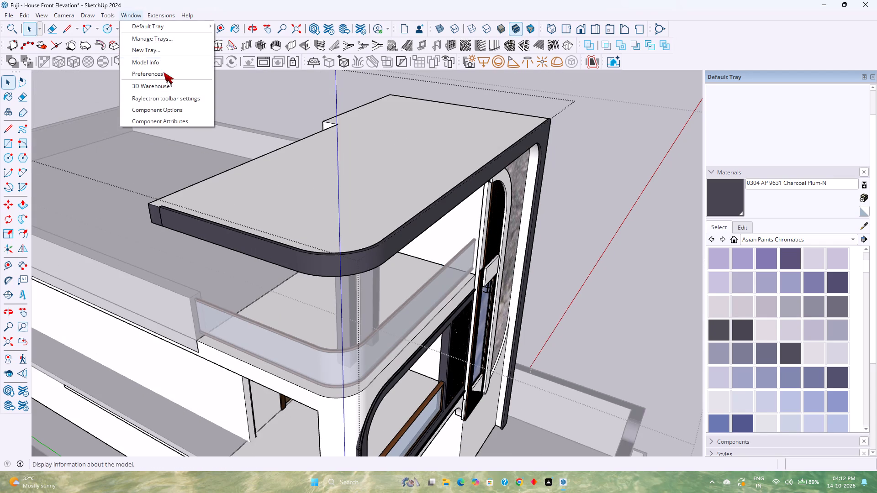
click(164, 83)
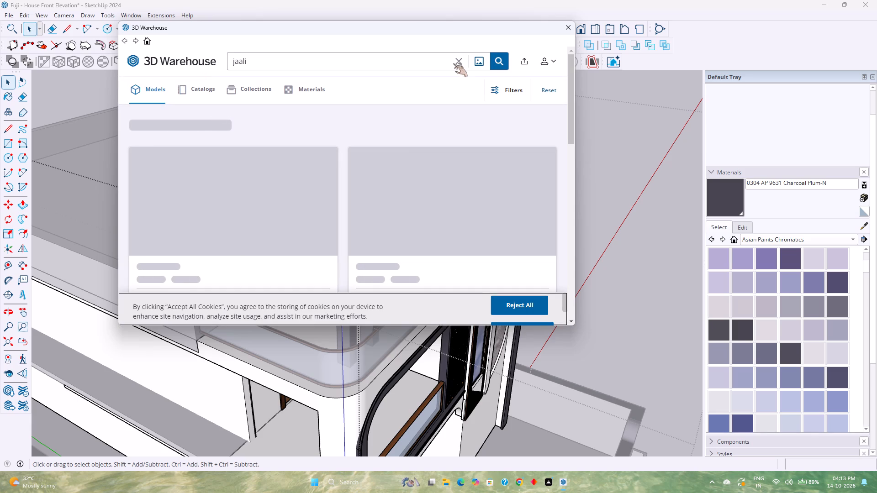
click(454, 63)
click(393, 61)
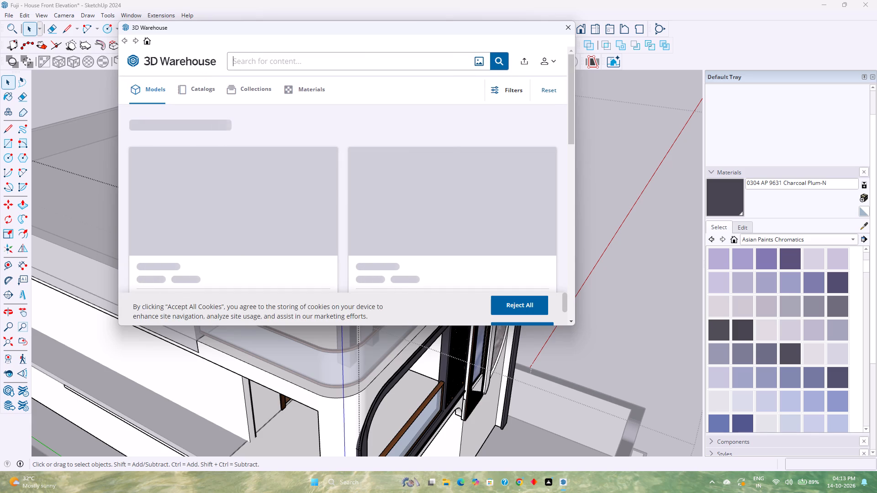
text(Plants)
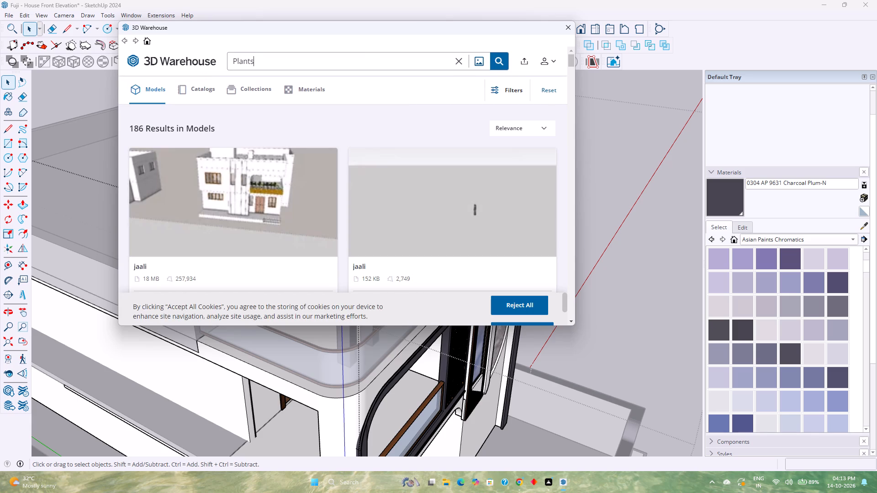
key(Return)
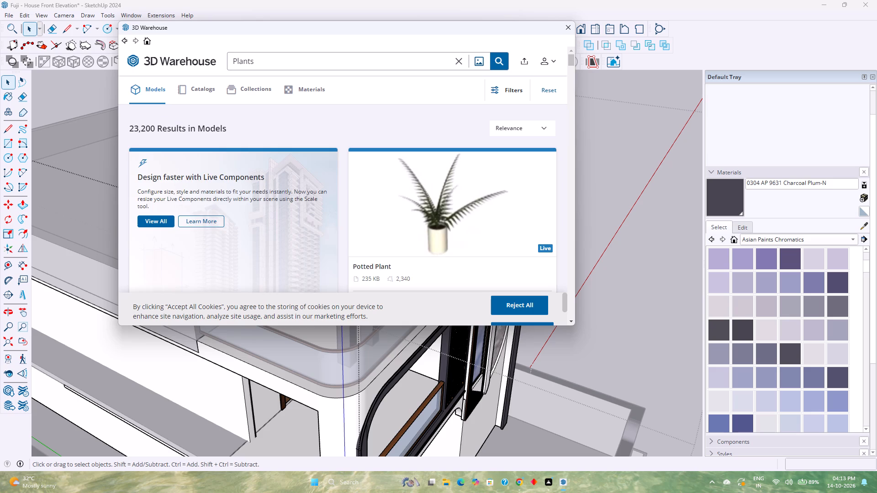
Browse the plant models in the search results for one suited to the top-floor balcony.
scroll(277, 204, down, 5)
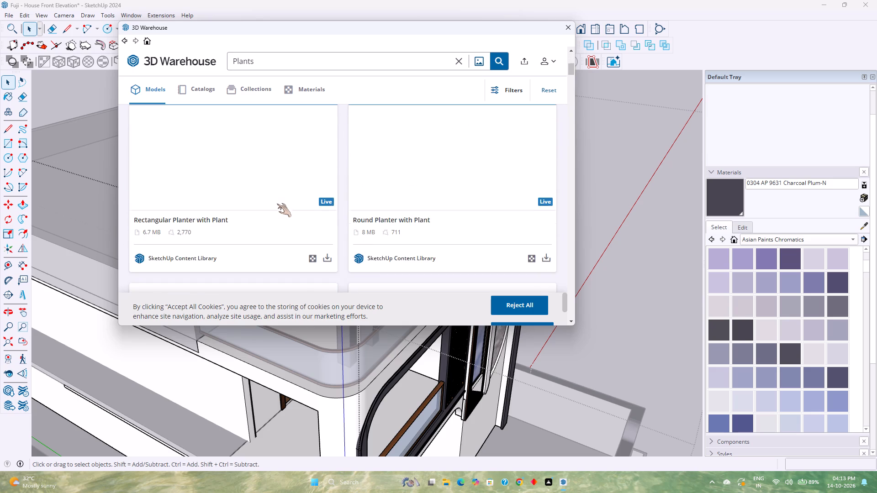
scroll(277, 204, down, 4)
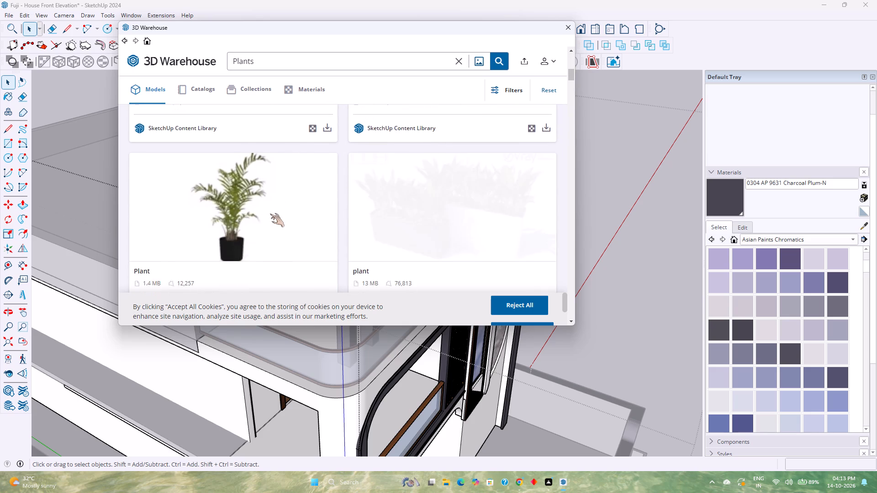
scroll(322, 252, down, 4)
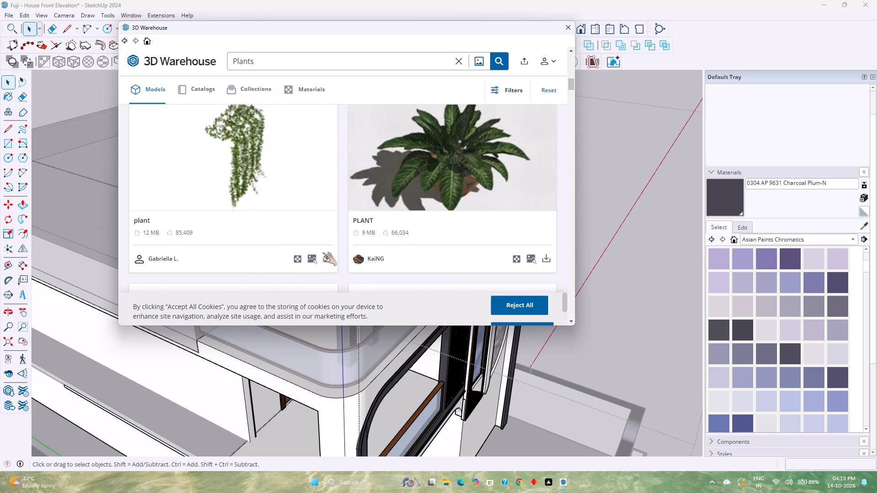
scroll(322, 252, up, 2)
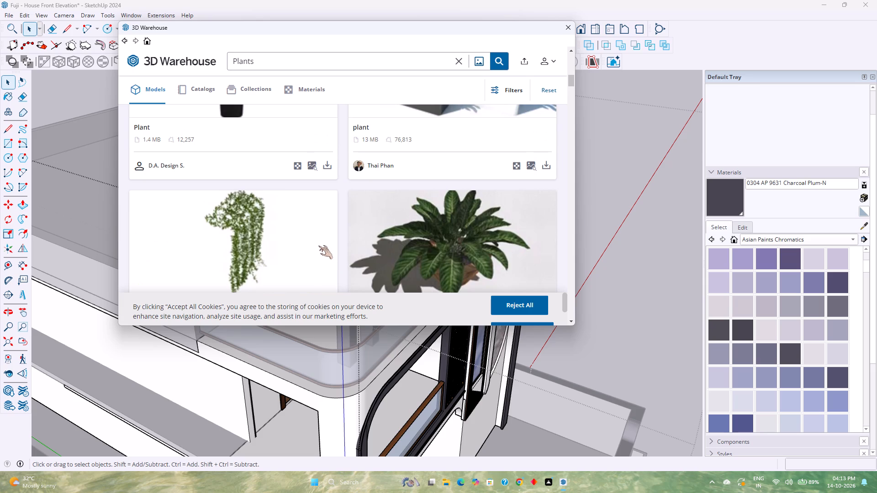
scroll(315, 240, down, 5)
scroll(315, 240, up, 1)
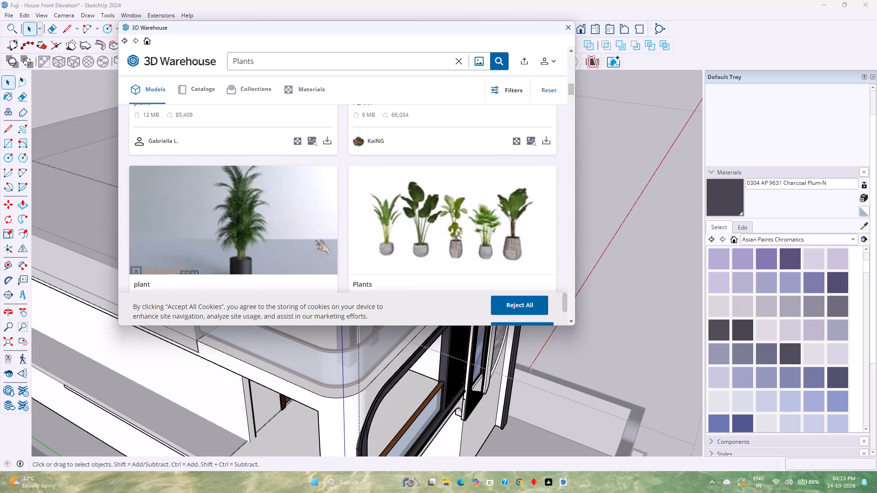
scroll(315, 240, down, 8)
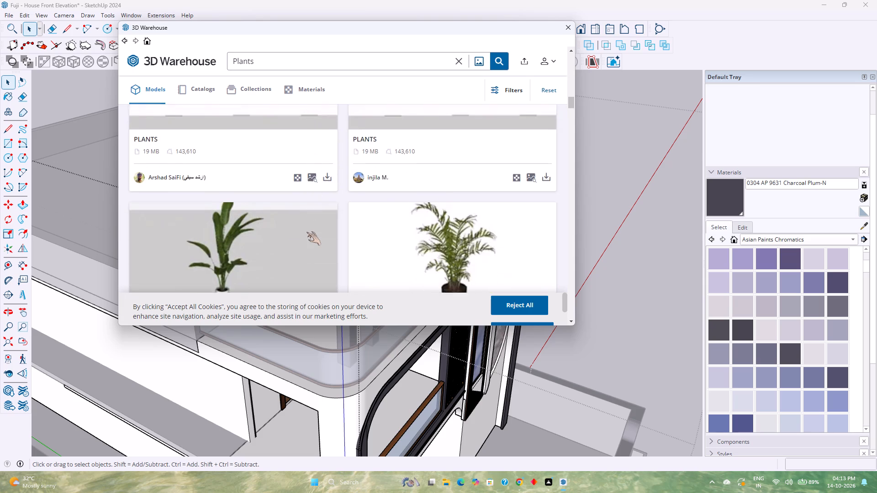
scroll(306, 232, down, 6)
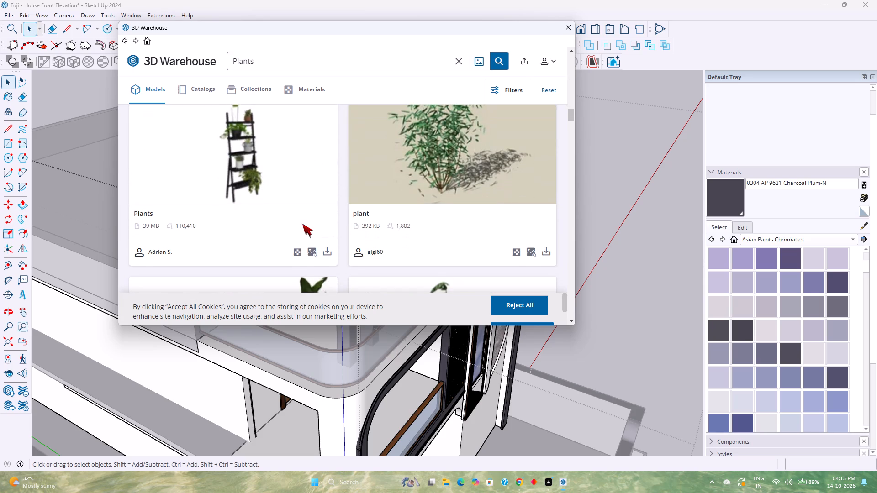
scroll(302, 224, down, 3)
scroll(302, 224, up, 3)
scroll(302, 224, down, 6)
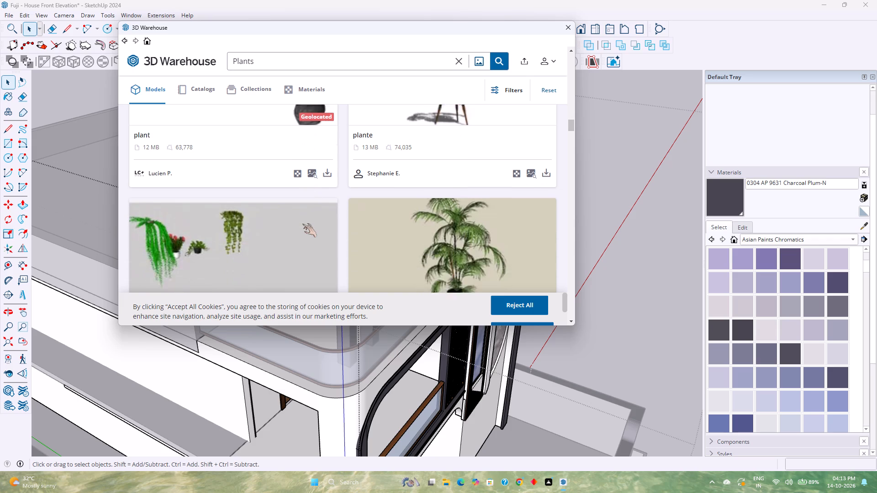
scroll(302, 224, up, 2)
scroll(302, 224, down, 4)
scroll(302, 224, up, 4)
scroll(302, 224, down, 5)
scroll(302, 224, up, 1)
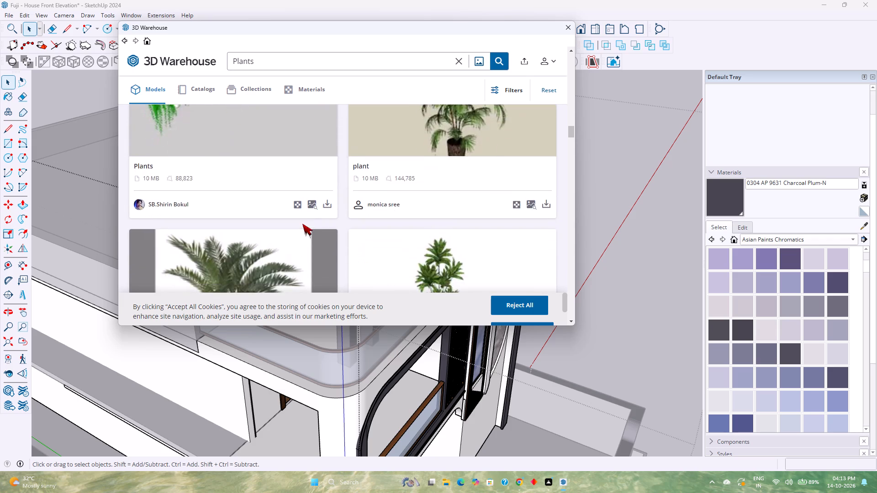
scroll(302, 224, up, 1)
scroll(302, 224, down, 5)
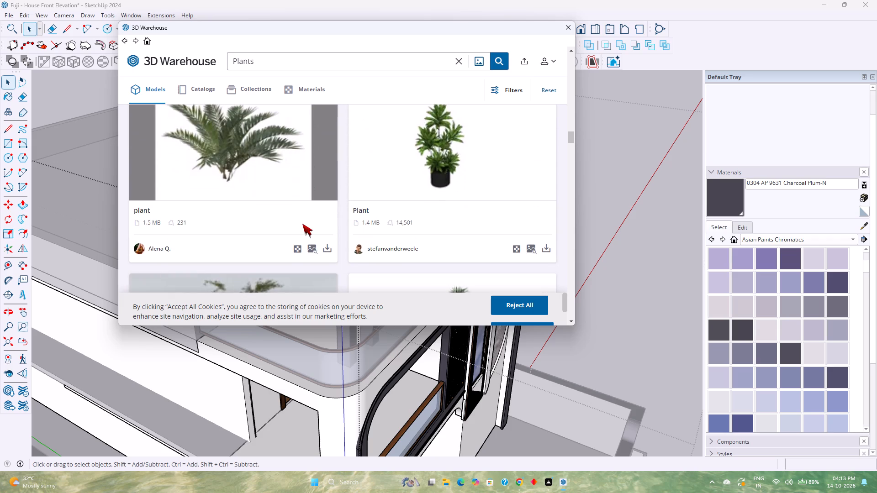
scroll(302, 224, down, 10)
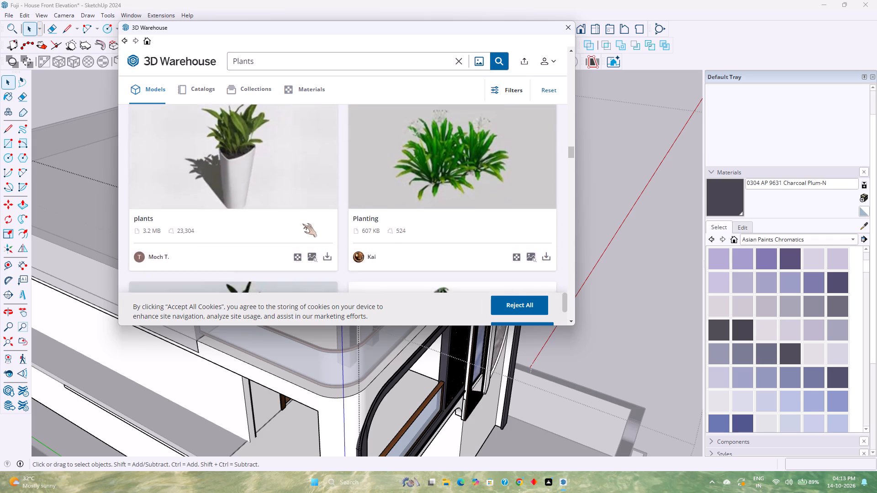
scroll(302, 224, down, 7)
scroll(302, 224, up, 3)
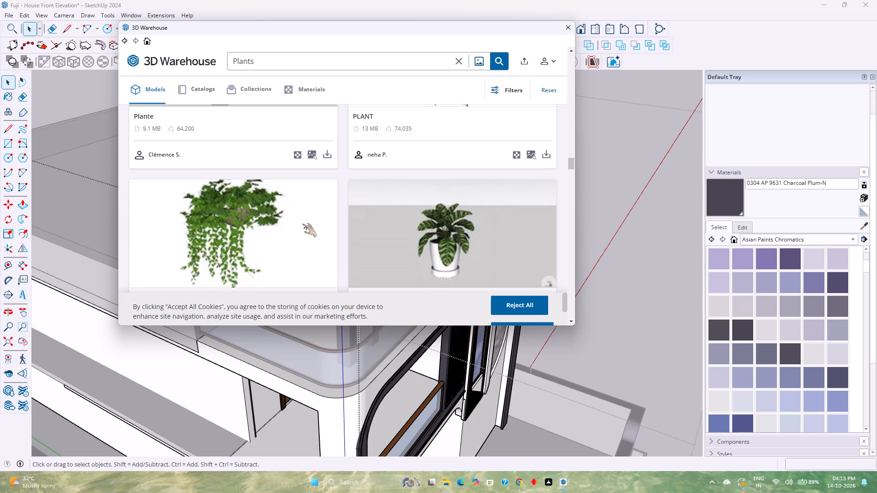
Load the 3.1 MB trailing "Plants" model into the scene and place it at the balcony ledge's end beside the wood-clad strip.
scroll(302, 224, down, 2)
click(324, 241)
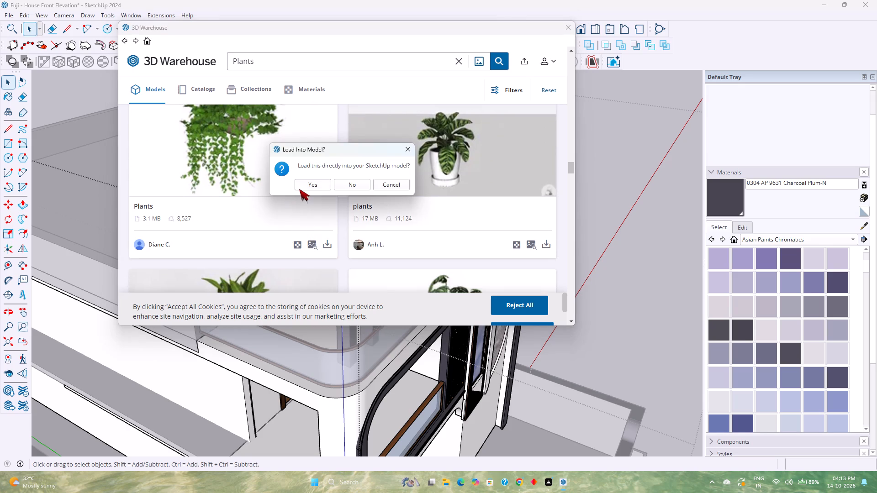
click(301, 187)
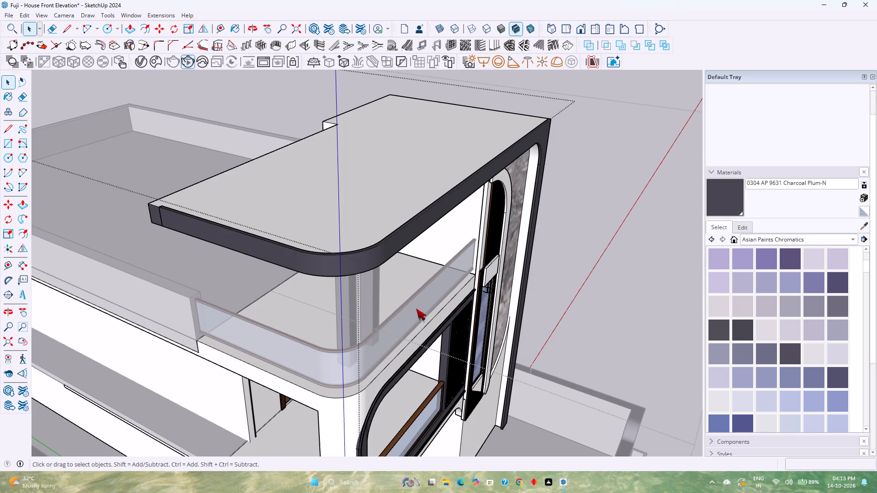
click(523, 262)
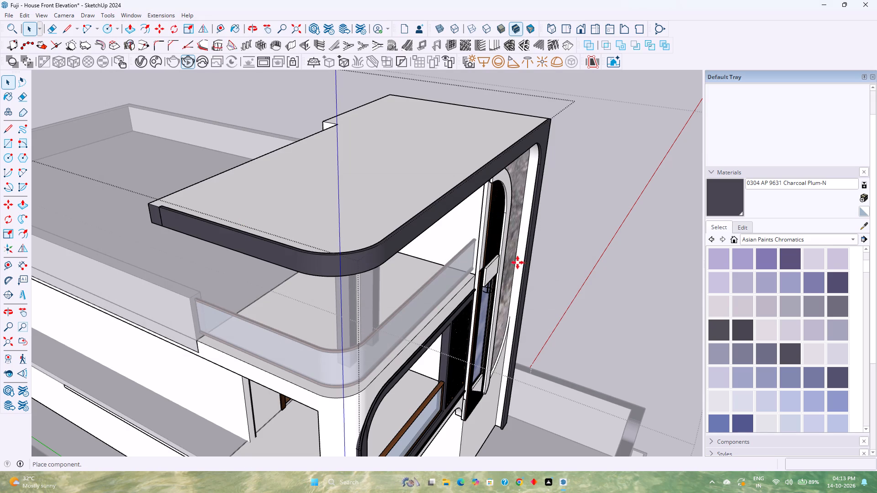
scroll(465, 289, up, 7)
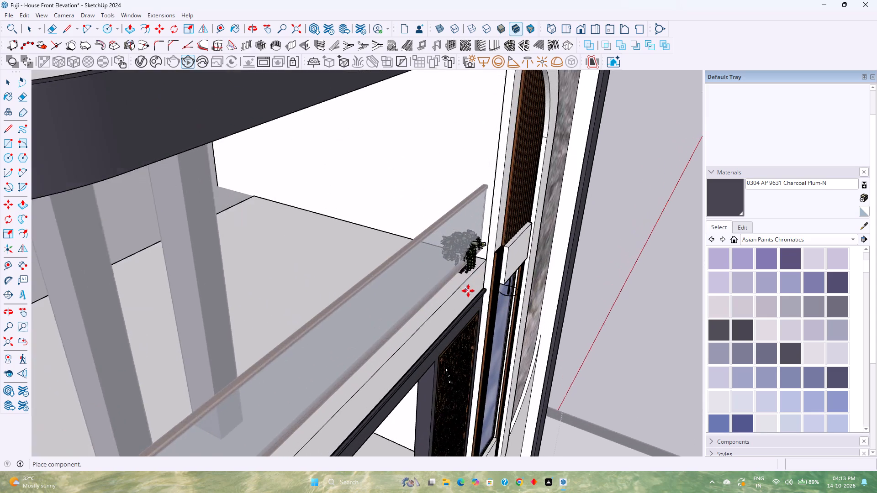
scroll(468, 291, up, 10)
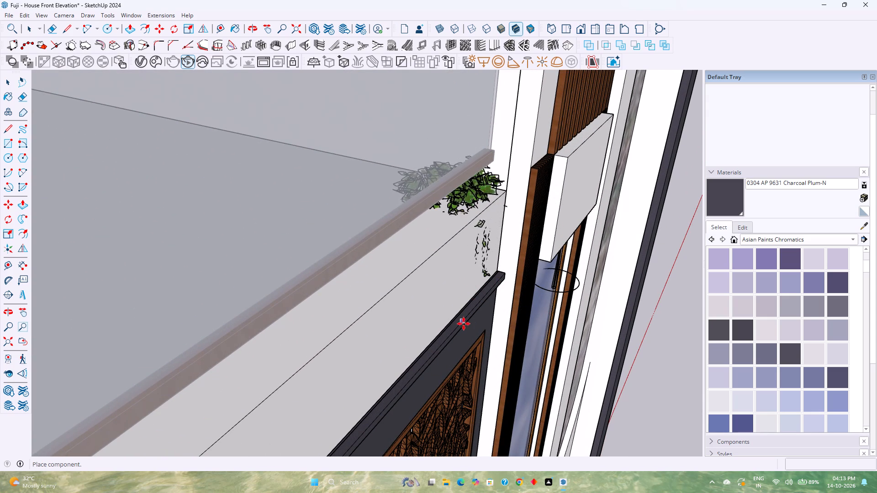
click(454, 336)
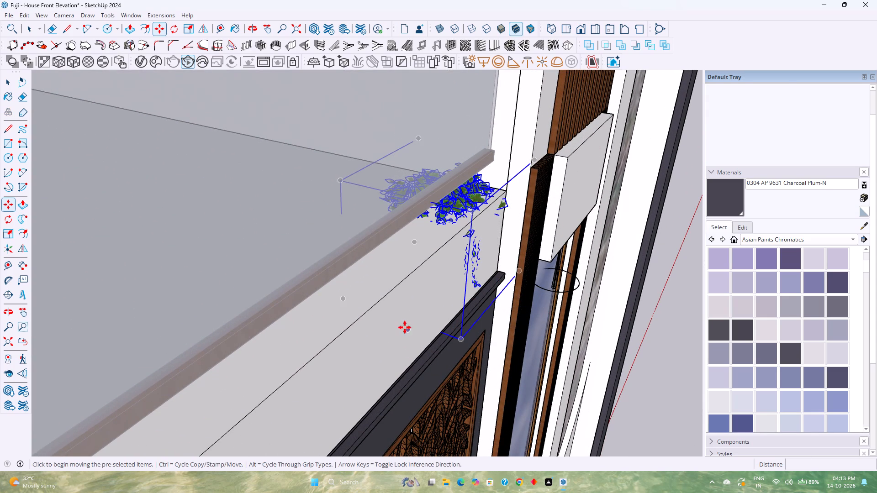
Adjust the trailing plant's height at the ledge by moving it up about 1' 1" and back down about 9 5/8".
click(340, 300)
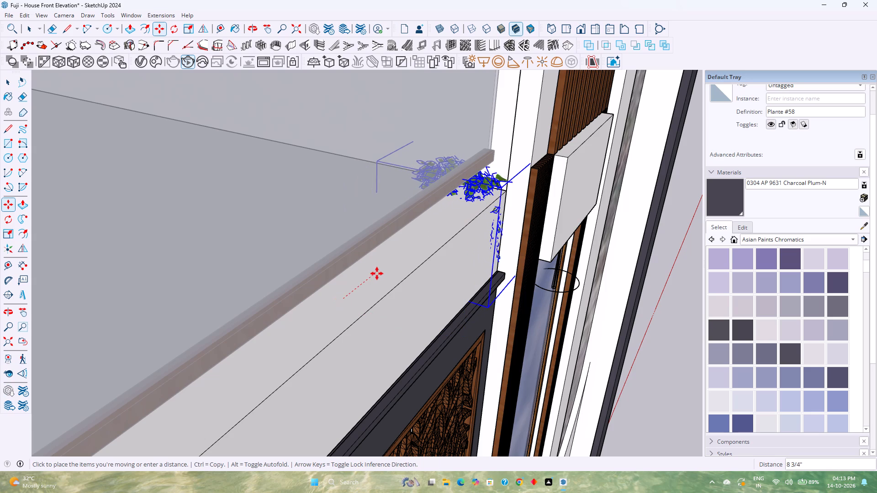
key(Up)
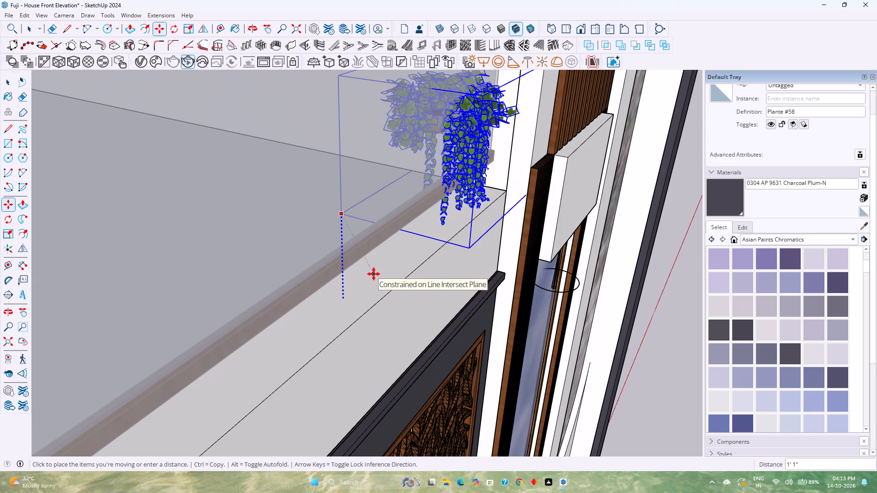
click(386, 288)
middle_drag(443, 268, 392, 251)
middle_click(377, 249)
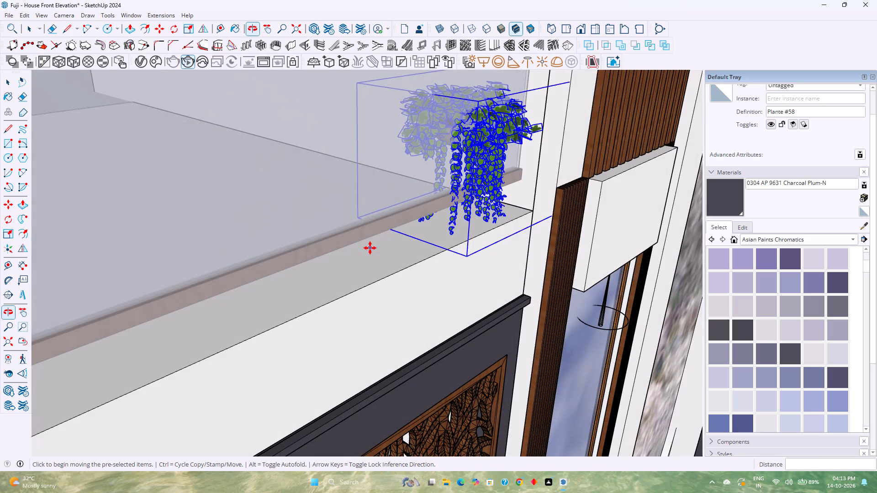
scroll(370, 248, down, 3)
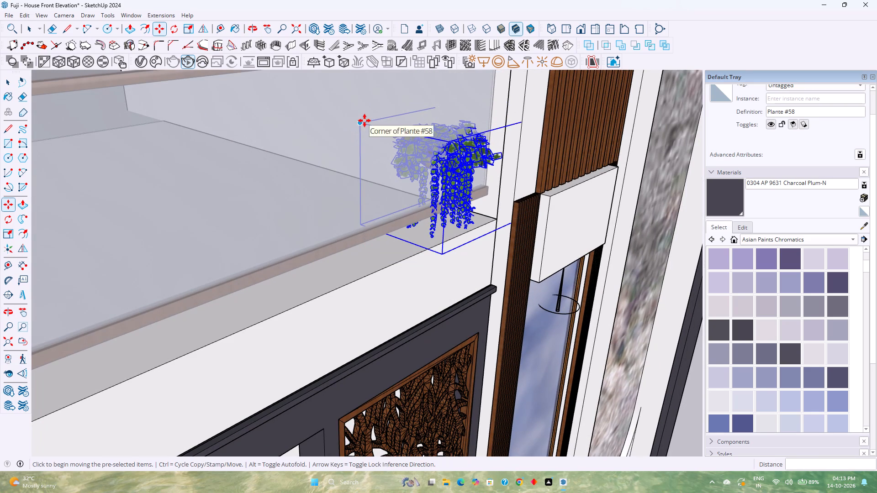
click(359, 123)
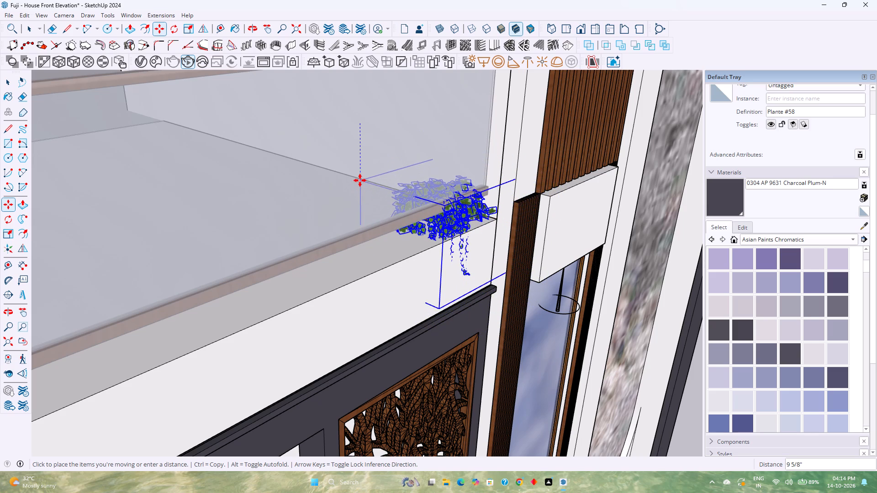
click(360, 178)
Move the trailing plant outward from the balcony glass along the green axis by about 1' 1/4".
click(359, 177)
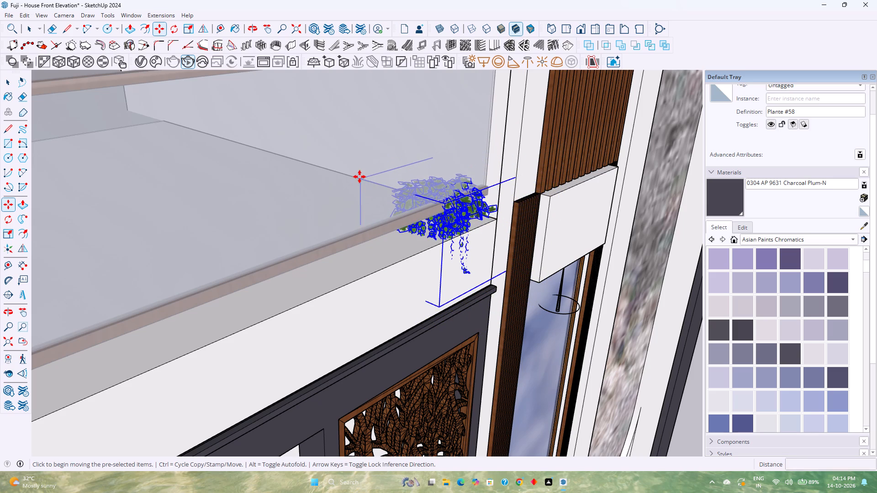
key(Left)
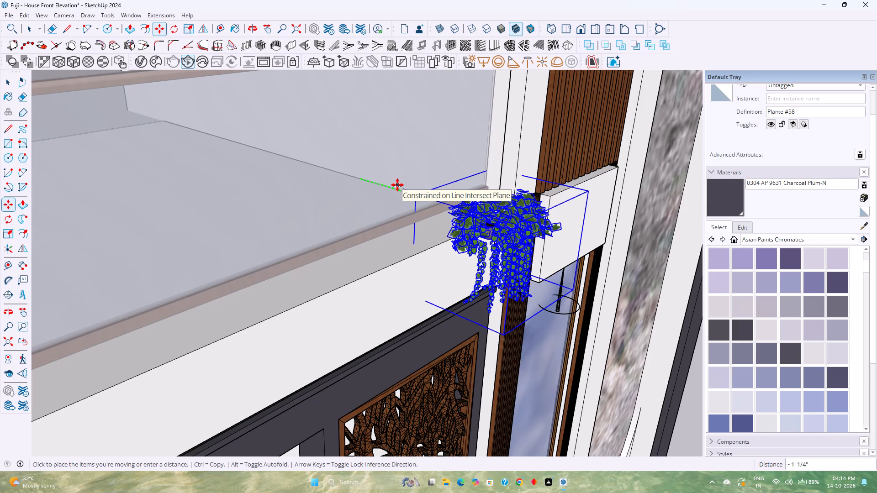
click(397, 185)
Move the trailing plant back toward the balcony railing along the green axis by about 5 15/16", bringing its pot over the ledge.
middle_drag(444, 248, 544, 162)
middle_click(545, 162)
scroll(525, 237, up, 2)
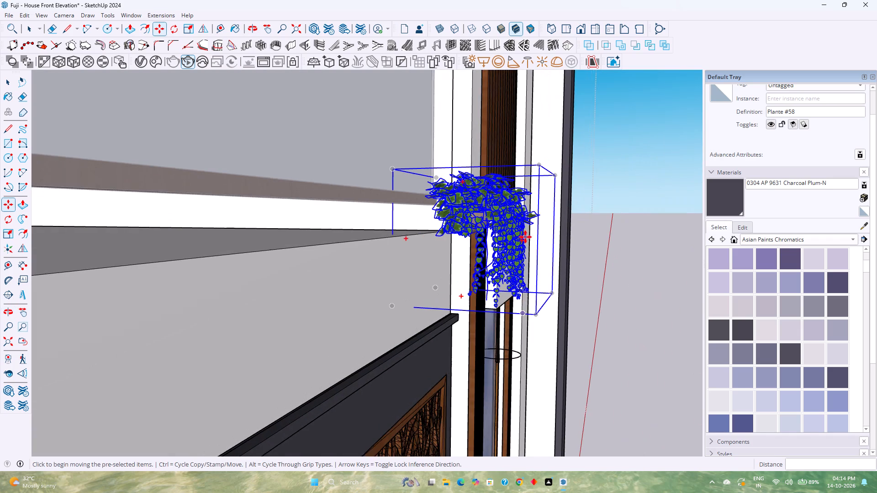
scroll(495, 245, up, 1)
middle_drag(495, 245, 562, 244)
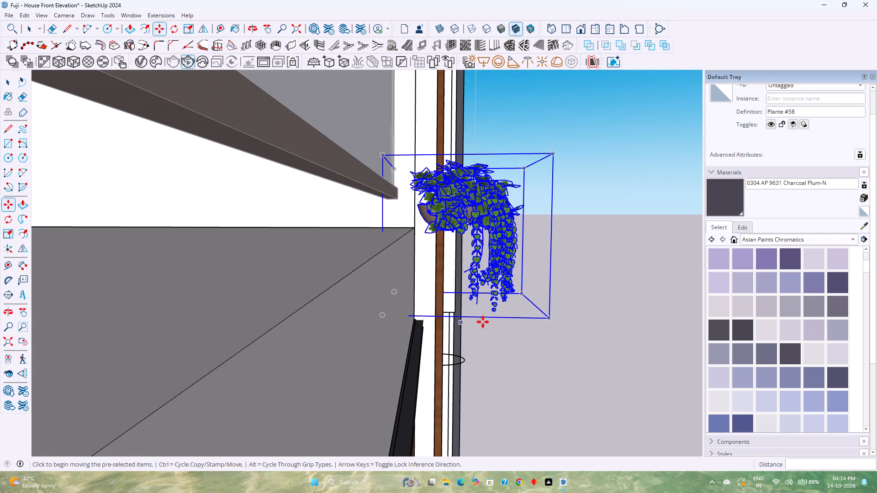
scroll(444, 231, up, 4)
click(442, 224)
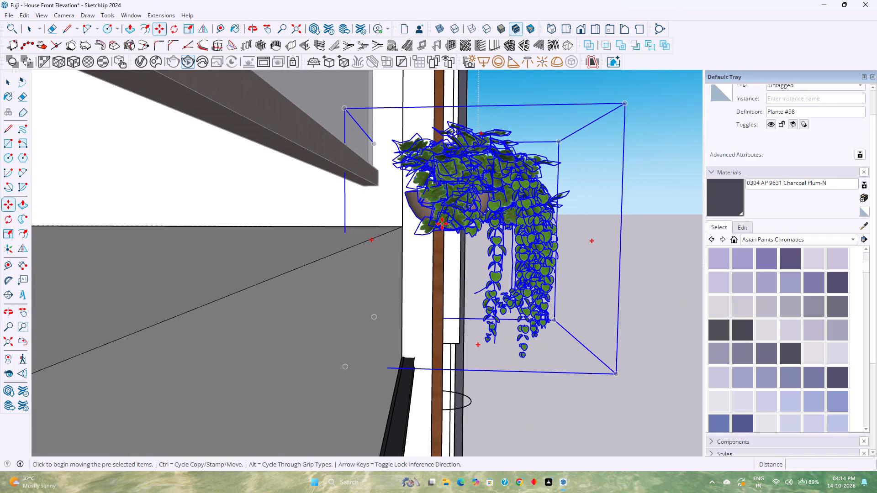
key(Left)
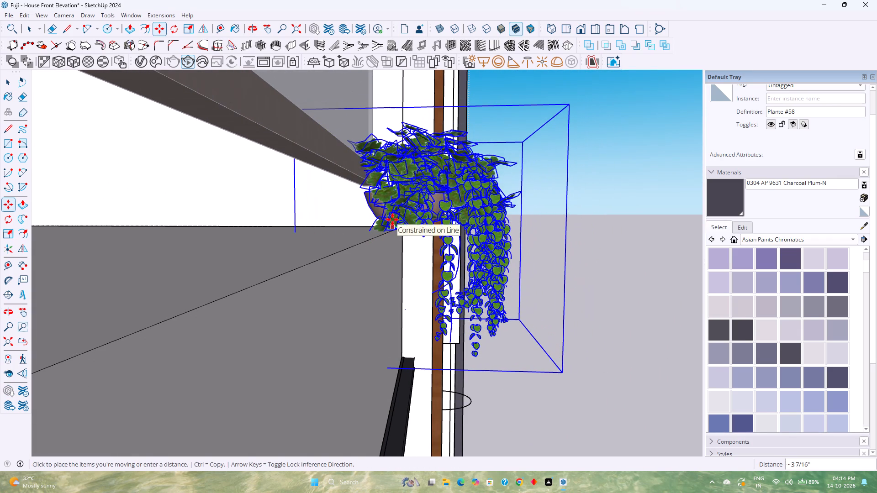
click(359, 228)
scroll(359, 231, up, 4)
middle_drag(359, 231, 383, 234)
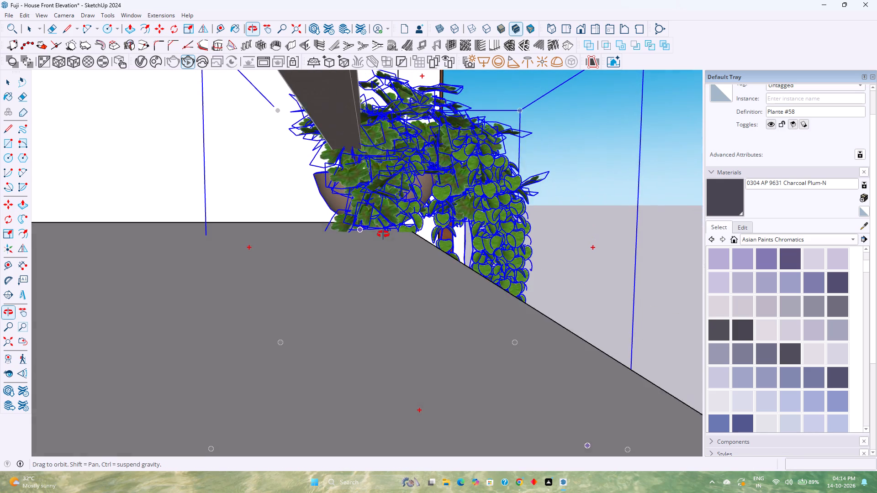
Move the trailing plant further inward over the balcony ledge along the green axis by about 3".
middle_drag(383, 234, 382, 236)
click(361, 228)
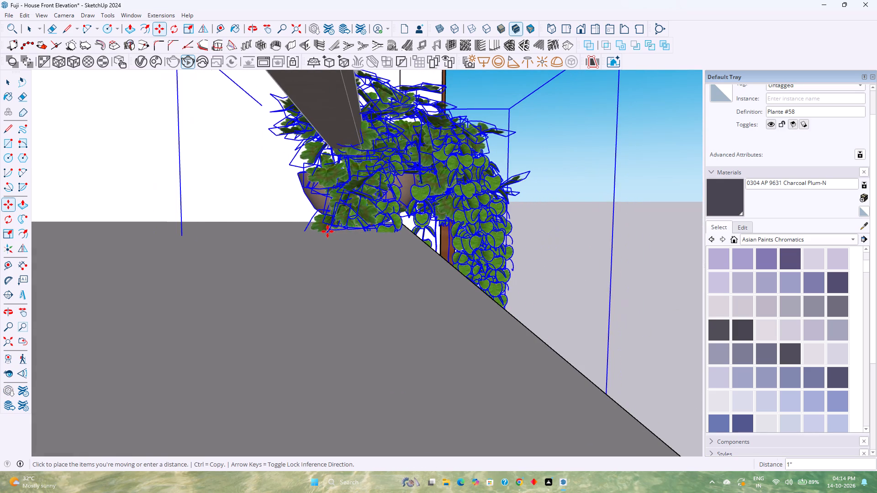
key(Left)
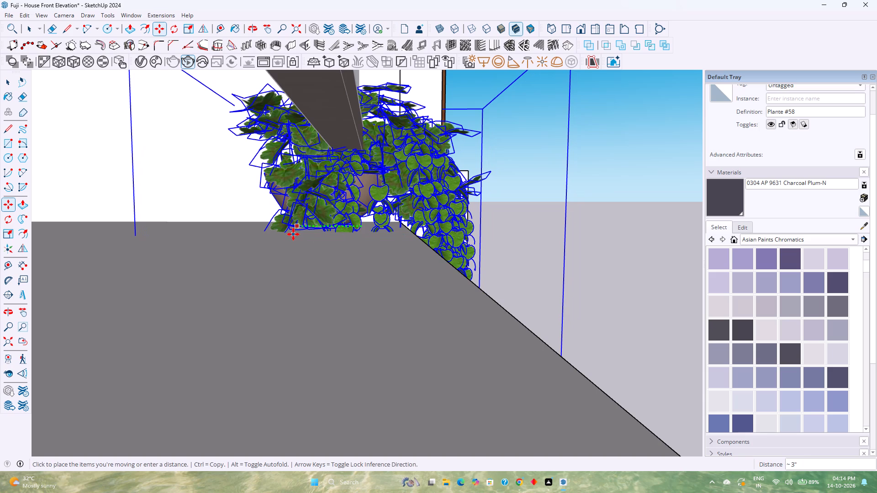
click(293, 234)
Create a mirrored copy of the trailing plant beside the original along the balcony ledge, using Flip across the red-axis plane.
middle_drag(359, 239, 220, 261)
scroll(220, 261, down, 8)
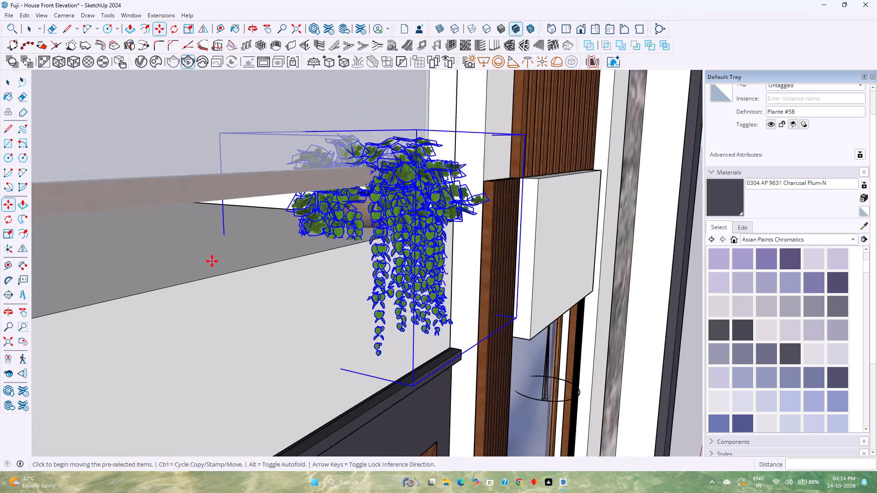
scroll(212, 261, down, 7)
middle_drag(276, 278, 226, 279)
middle_click(226, 279)
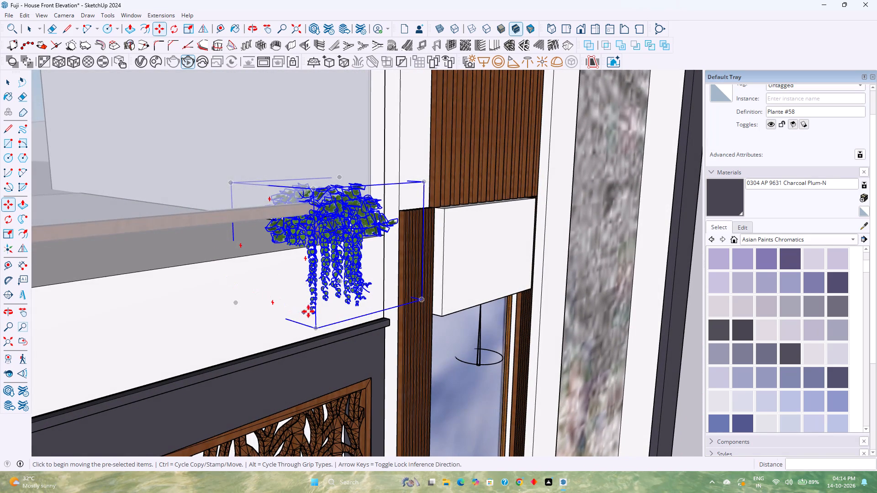
middle_drag(334, 302, 180, 301)
scroll(235, 281, down, 3)
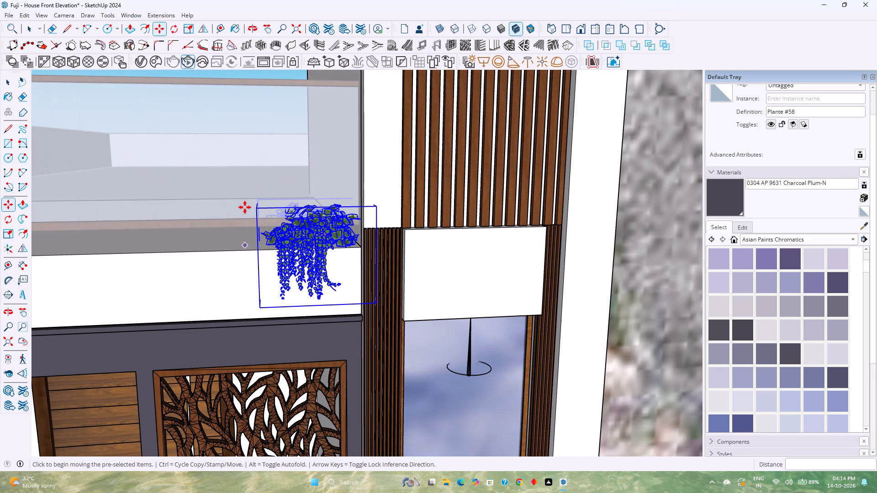
click(203, 31)
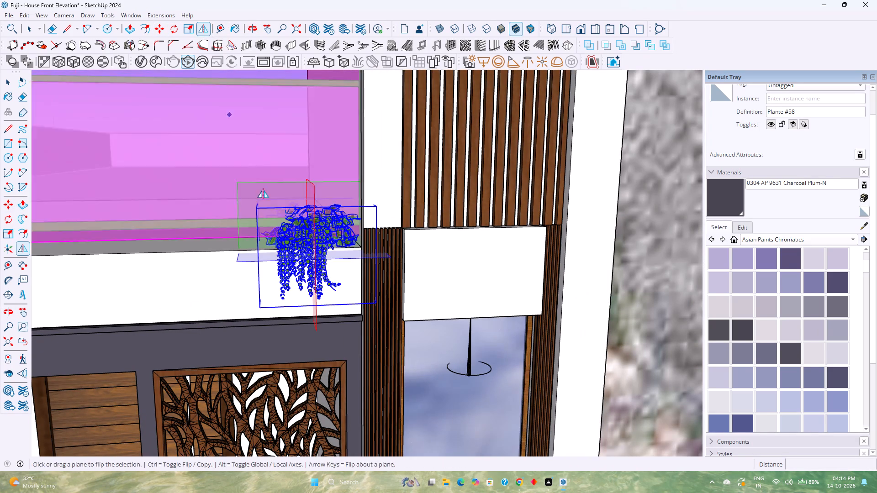
drag(316, 320, 288, 318)
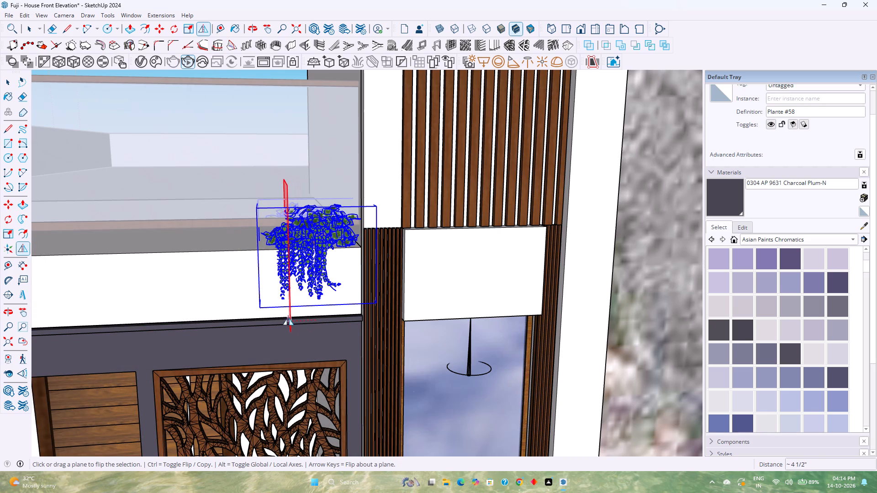
drag(288, 318, 271, 318)
key(space)
key(Escape)
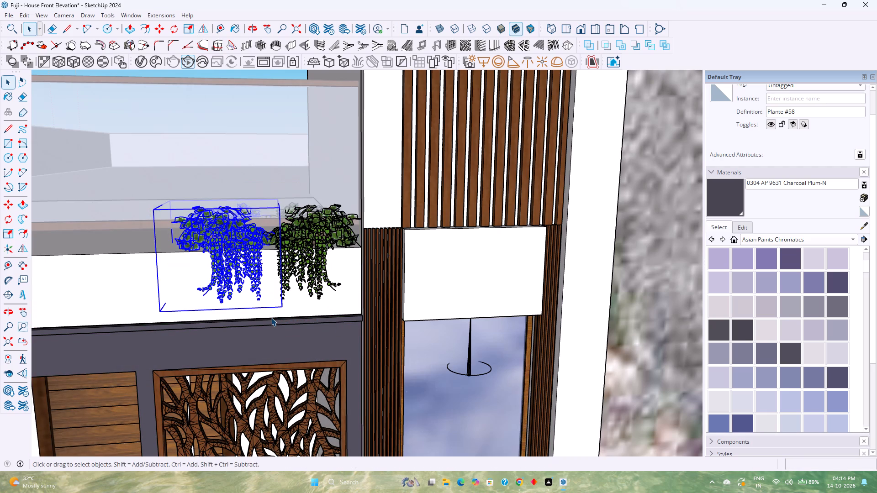
Move the original trailing plant along the red axis by about 2' 8 7/8", past its mirrored copy and away from the wood-clad strip.
scroll(275, 312, down, 9)
middle_drag(275, 312, 301, 291)
middle_drag(304, 289, 308, 287)
middle_drag(313, 285, 336, 277)
middle_click(336, 277)
scroll(308, 293, down, 2)
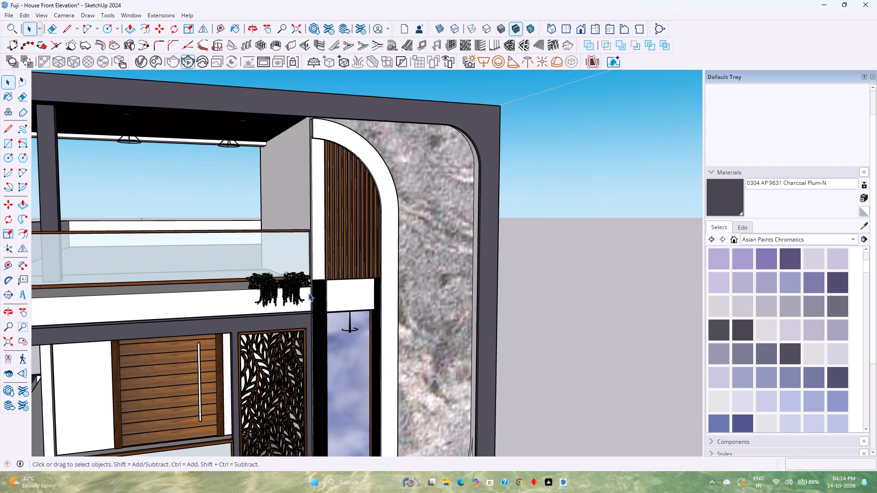
click(292, 287)
double_click(292, 287)
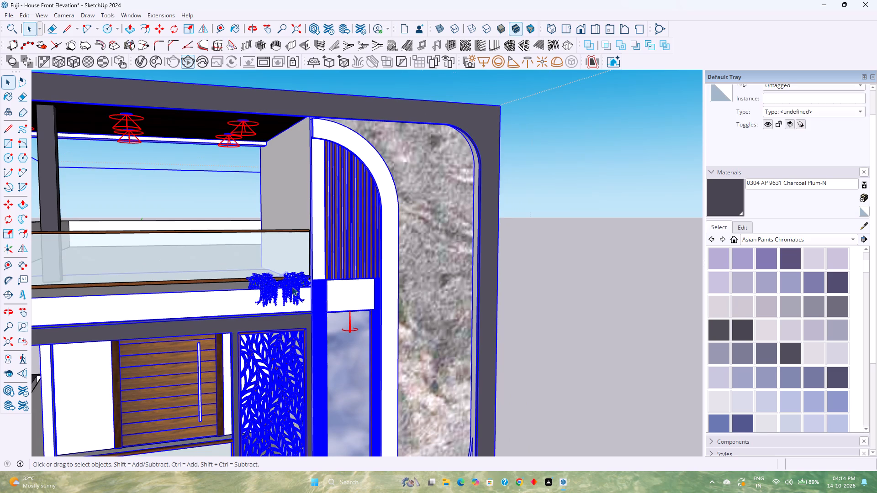
scroll(292, 287, up, 3)
click(292, 287)
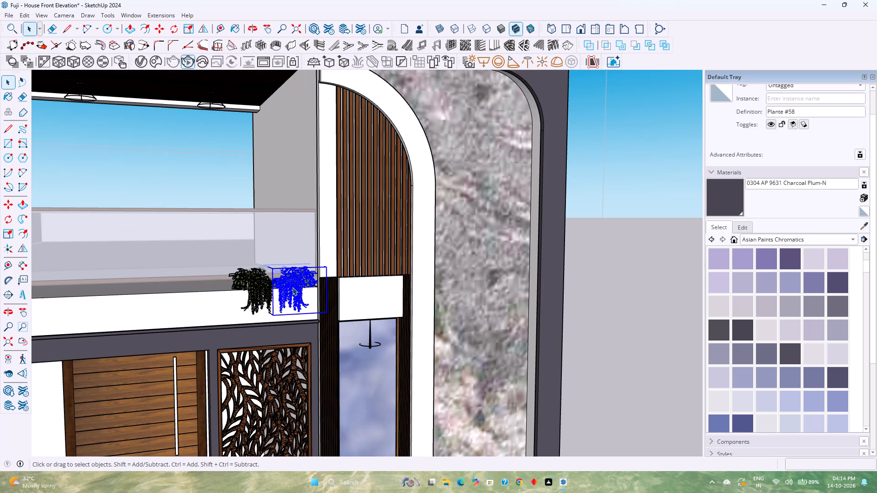
key(m)
click(328, 315)
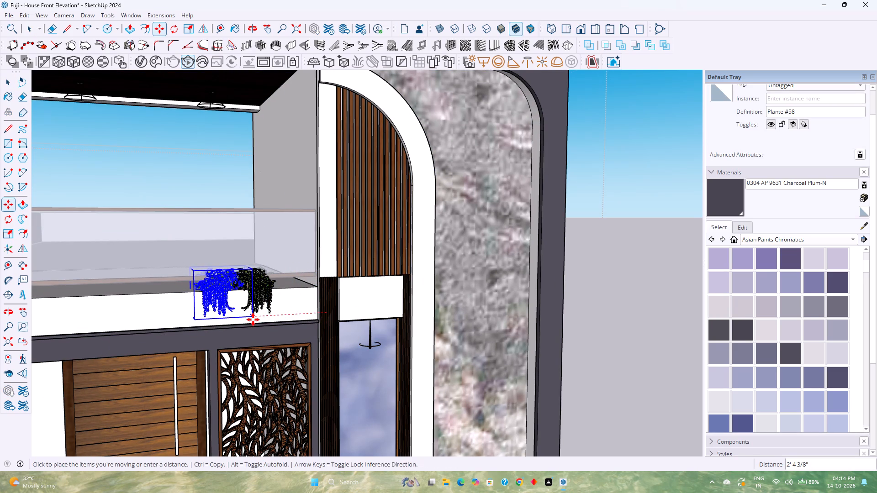
key(Right)
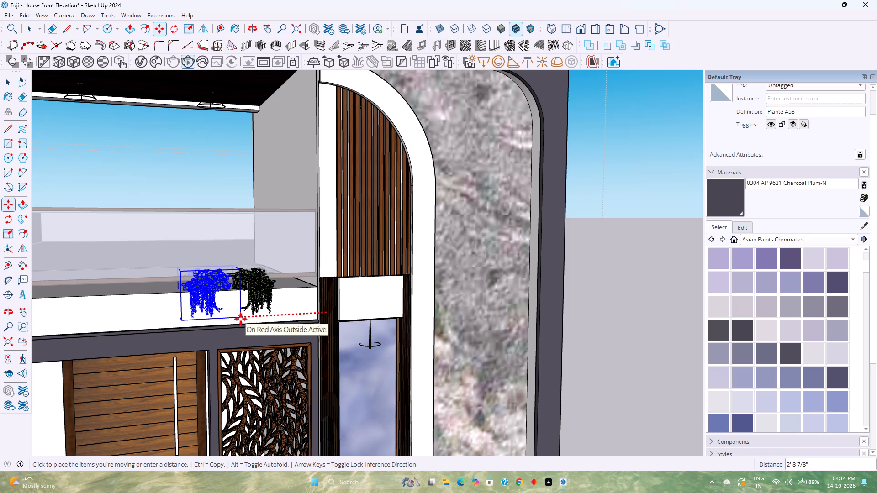
click(241, 319)
Move both trailing plants together along the red axis by about 1' 3 1/4" toward the ledge's end at the wood-clad strip.
key(space)
click(252, 303)
ctrl+click(194, 295)
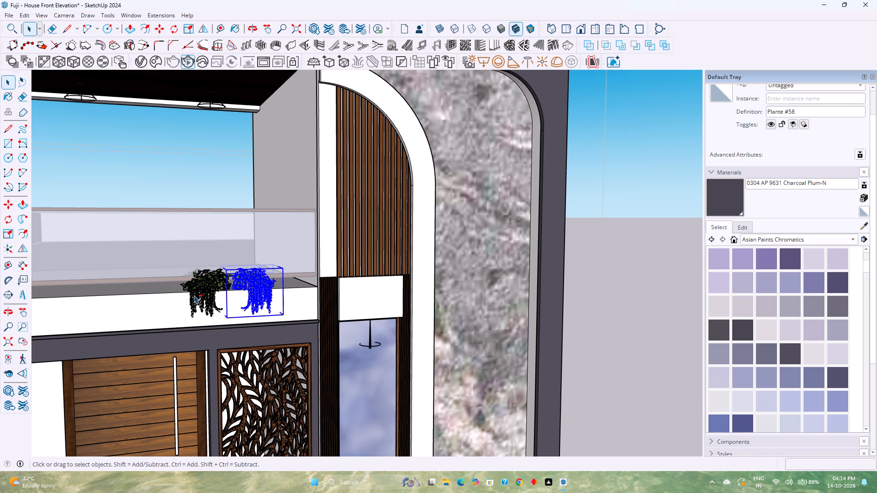
key(m)
click(182, 320)
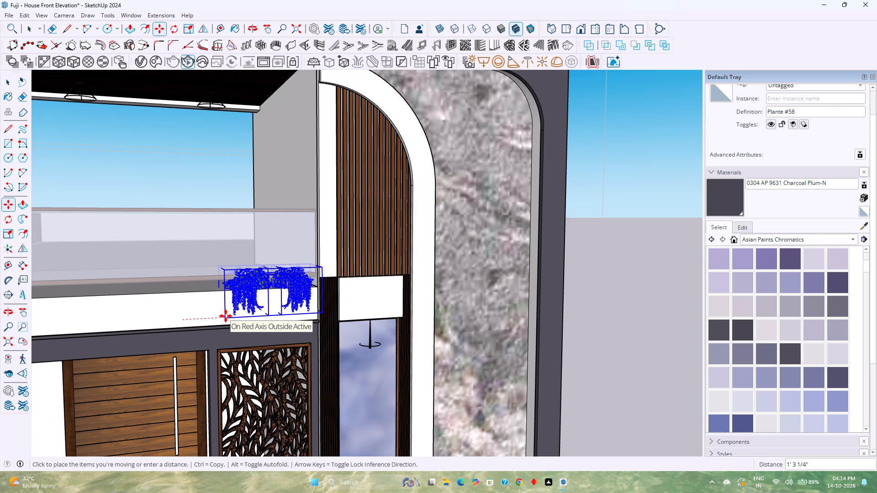
key(Right)
click(226, 316)
key(space)
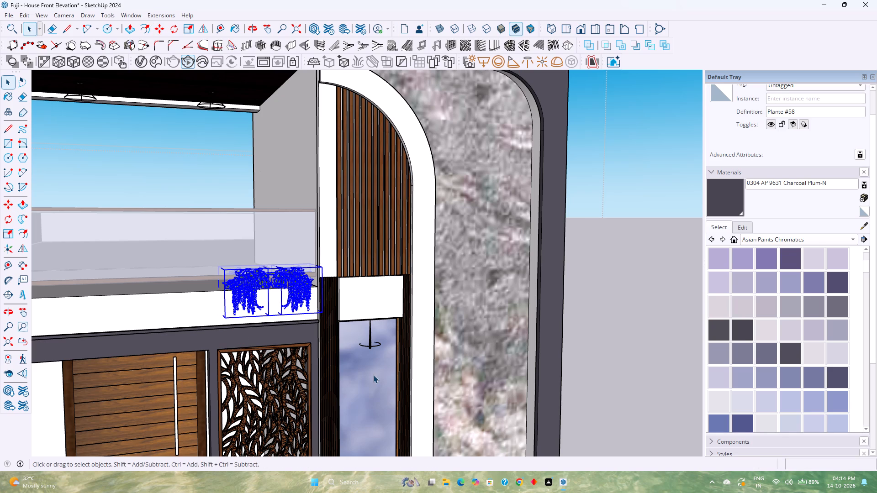
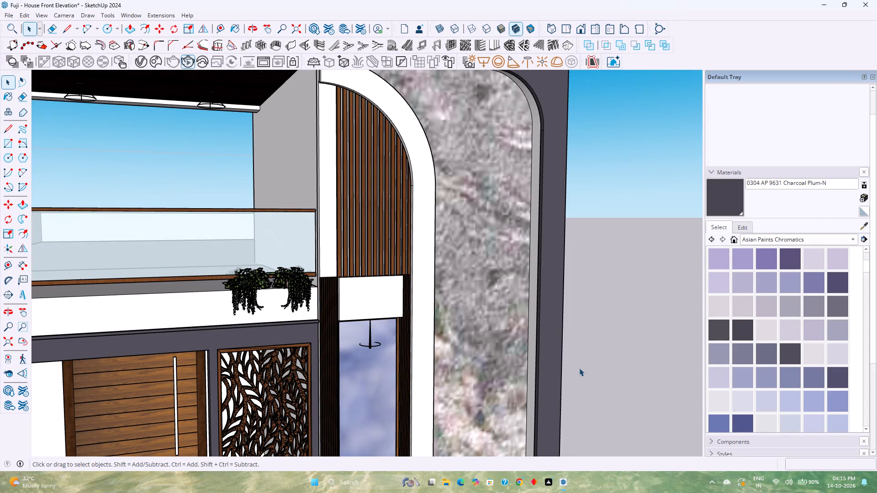
Examine the pair of trailing plants on the top-floor balcony ledge from several angles and distances, checking their placement against the facade.
scroll(522, 366, down, 4)
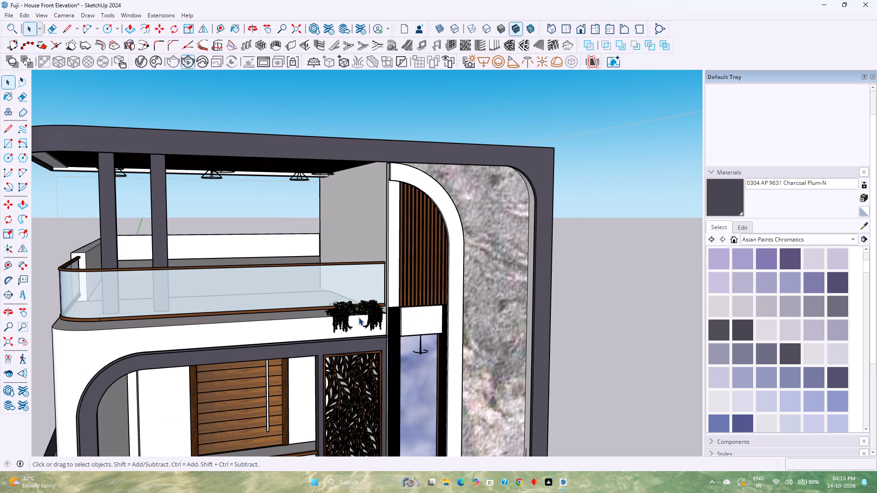
scroll(359, 317, up, 8)
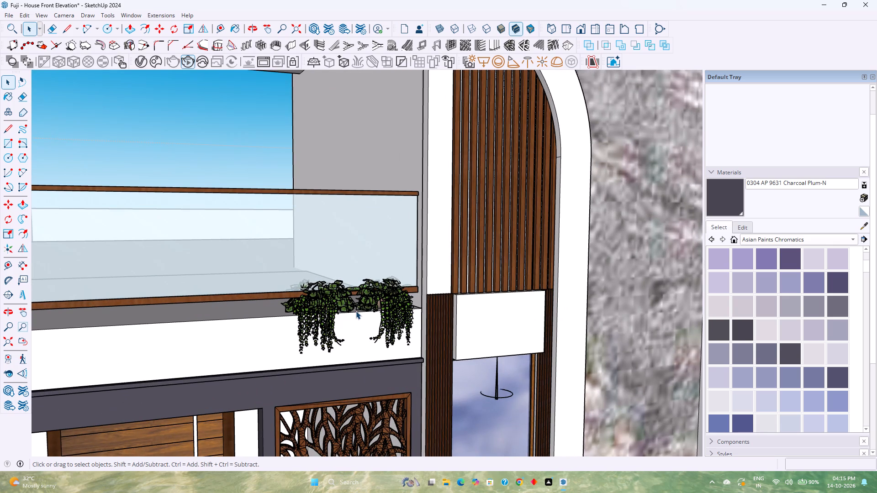
scroll(368, 302, down, 3)
scroll(368, 302, up, 3)
middle_drag(368, 302, 597, 422)
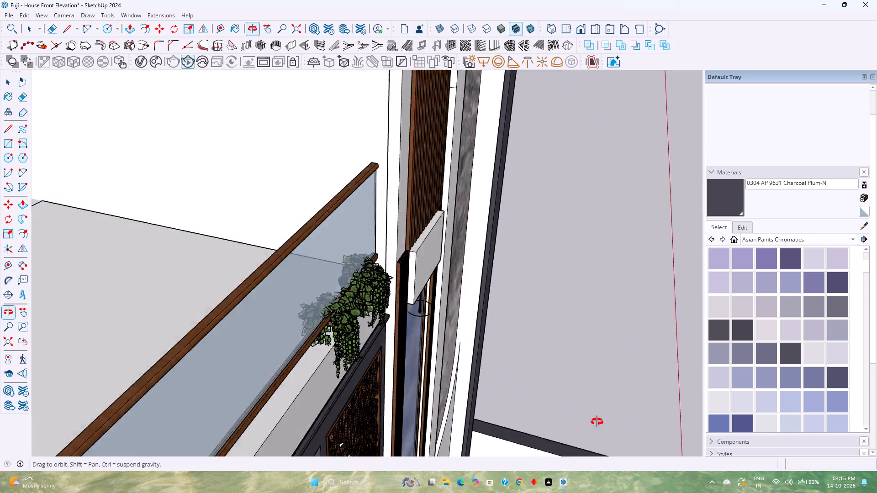
middle_drag(597, 422, 433, 340)
middle_click(431, 339)
scroll(412, 333, down, 3)
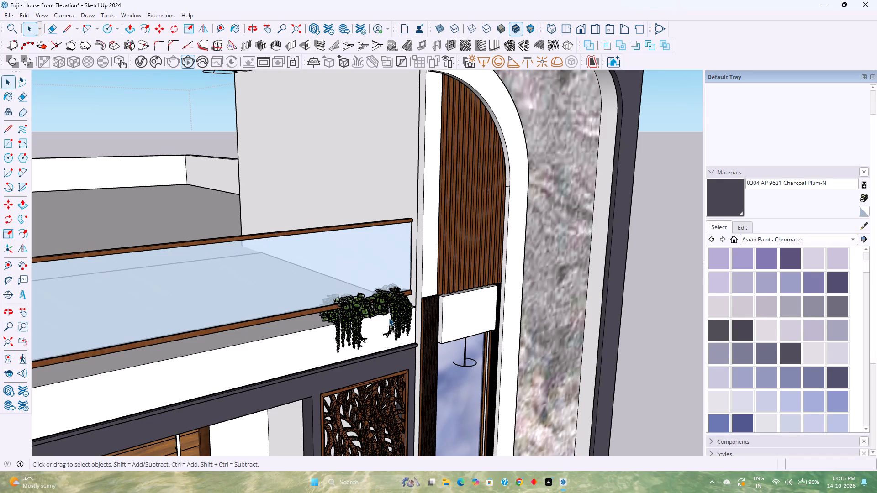
scroll(389, 318, down, 1)
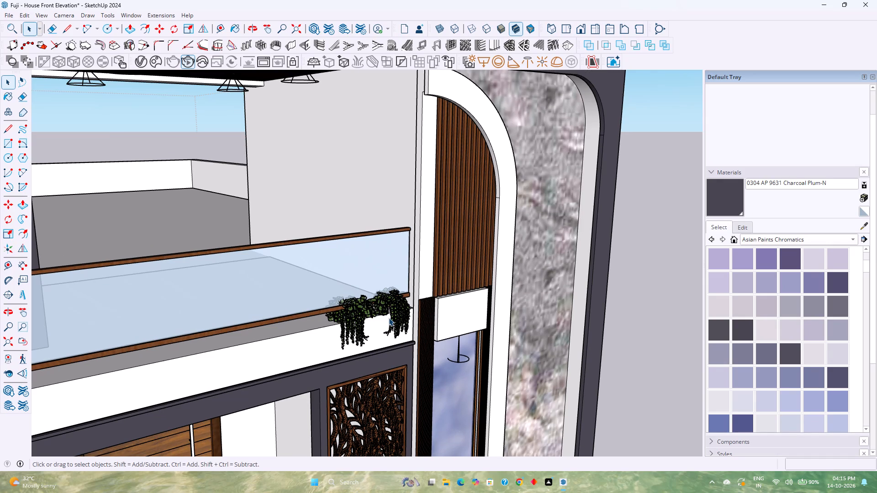
scroll(389, 318, down, 1)
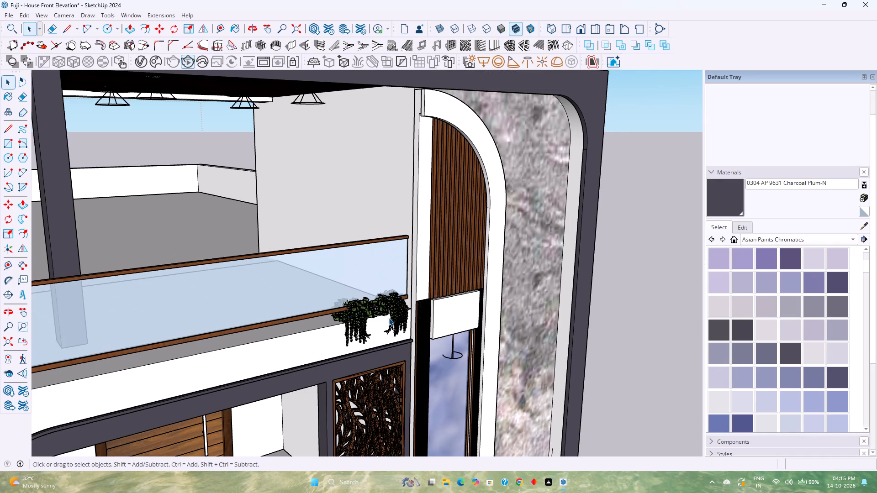
scroll(389, 318, down, 4)
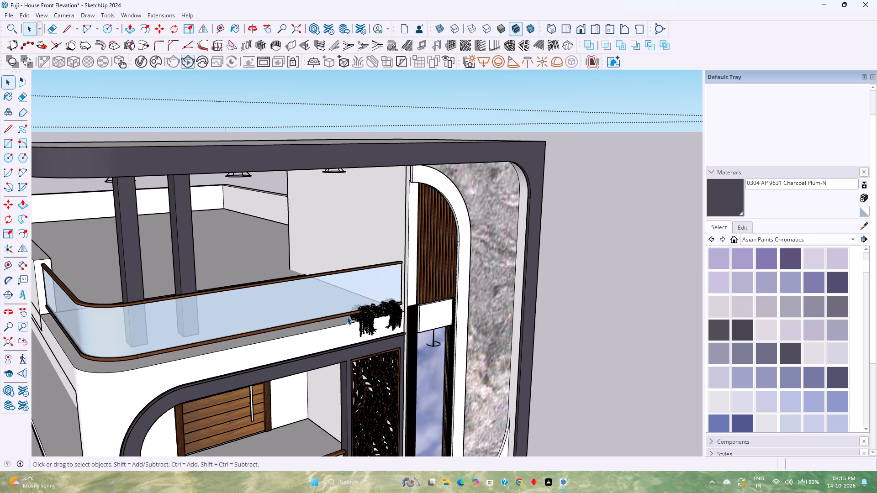
shift+middle_drag(354, 318, 377, 303)
shift+middle_click(381, 300)
scroll(408, 294, up, 6)
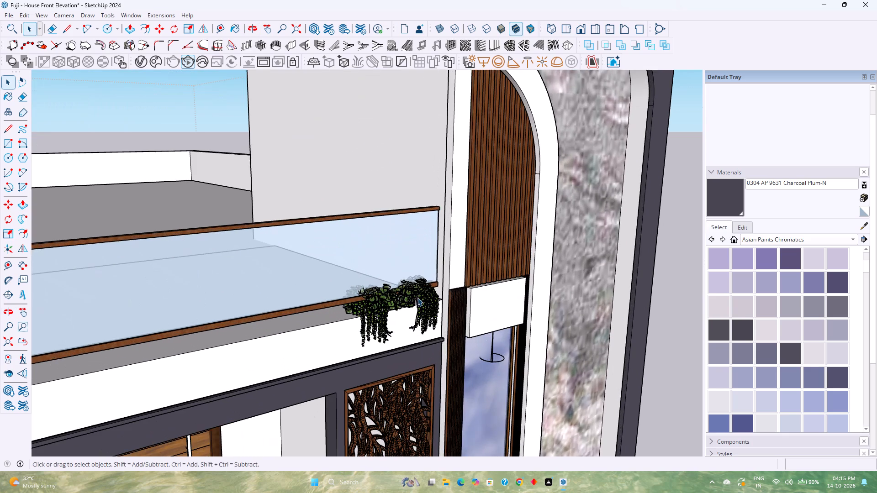
scroll(450, 306, up, 3)
scroll(450, 306, down, 2)
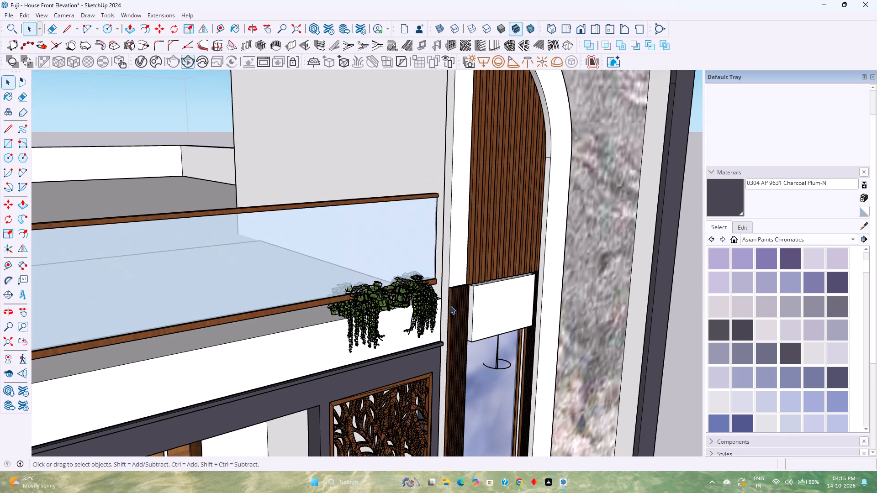
scroll(450, 306, down, 1)
scroll(450, 306, up, 2)
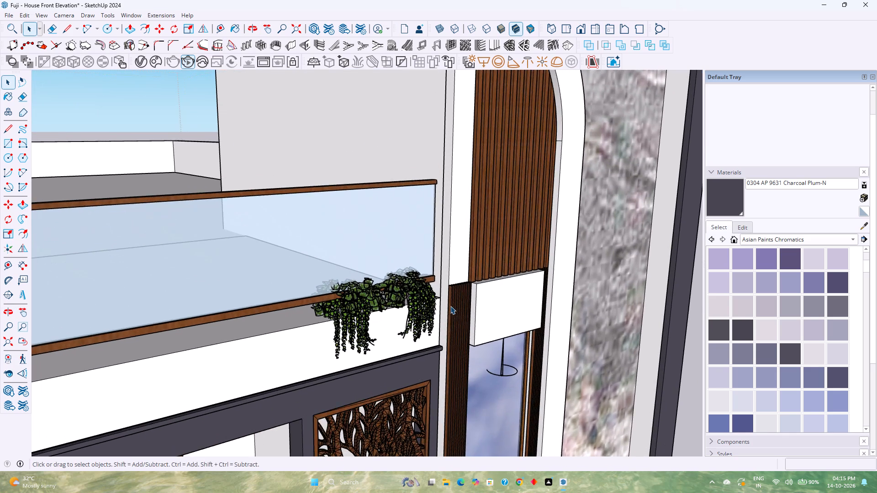
scroll(450, 306, down, 2)
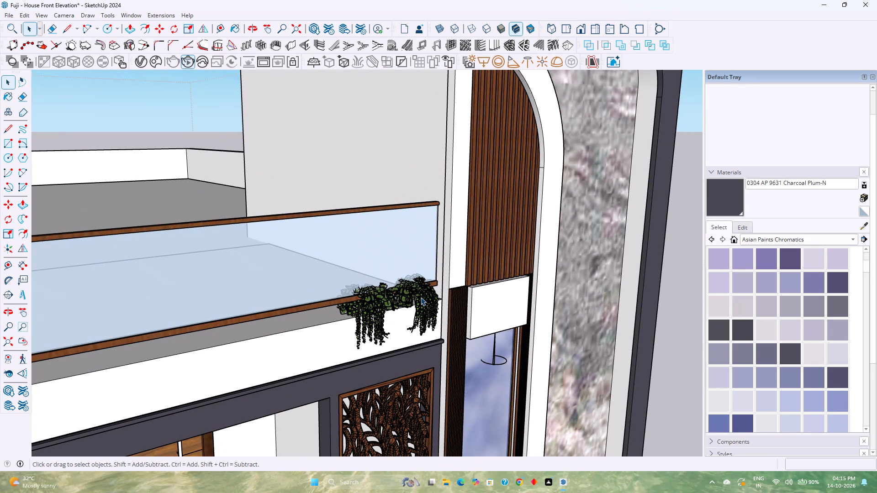
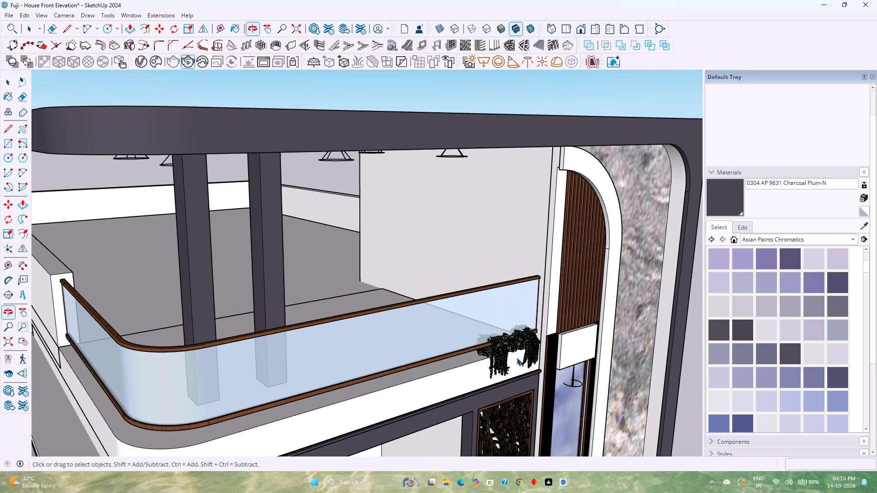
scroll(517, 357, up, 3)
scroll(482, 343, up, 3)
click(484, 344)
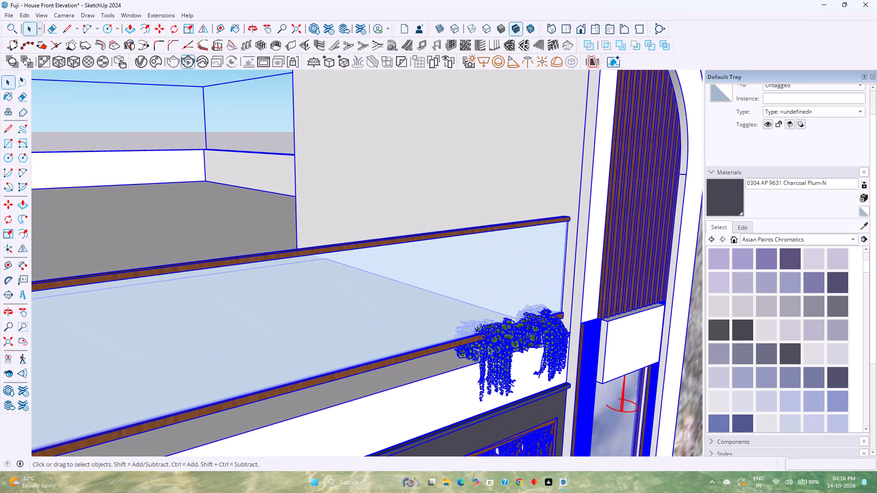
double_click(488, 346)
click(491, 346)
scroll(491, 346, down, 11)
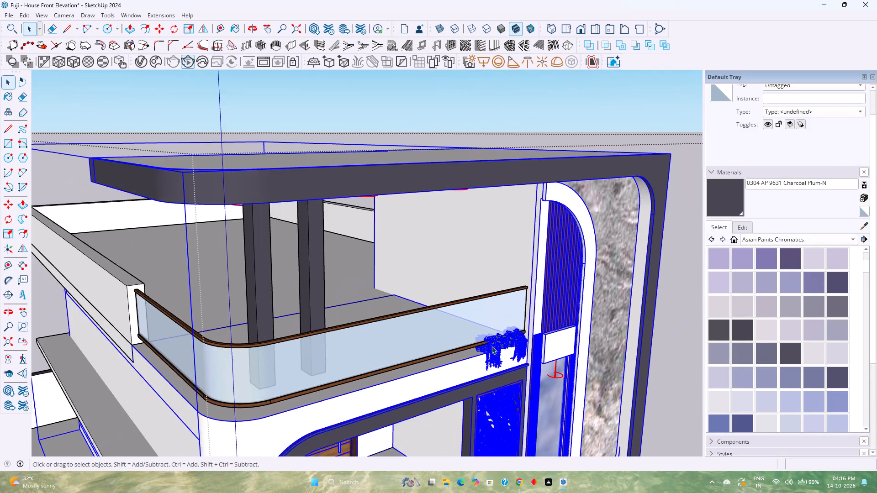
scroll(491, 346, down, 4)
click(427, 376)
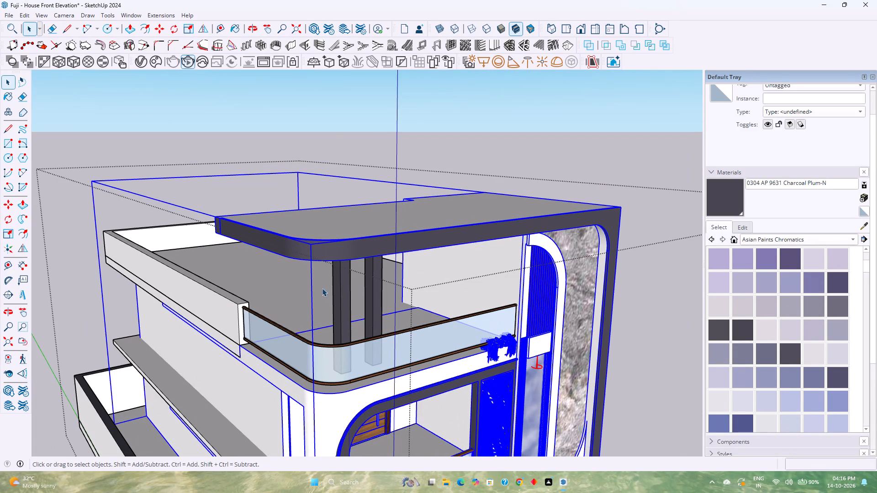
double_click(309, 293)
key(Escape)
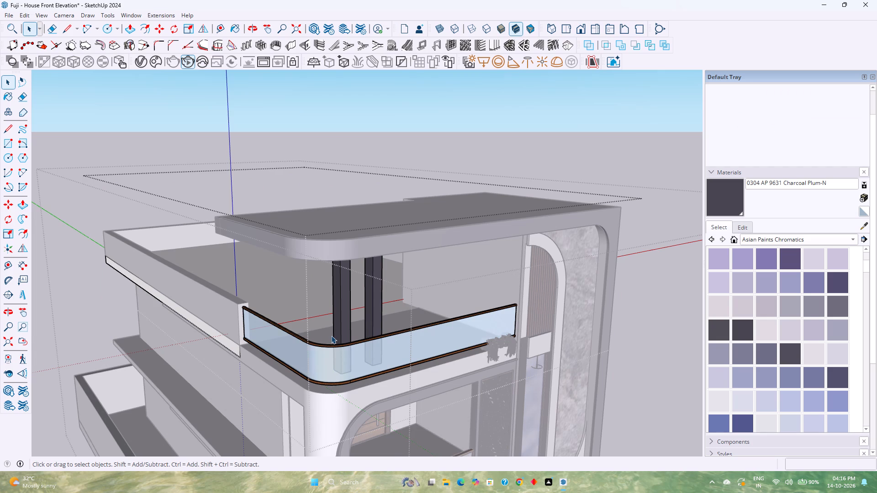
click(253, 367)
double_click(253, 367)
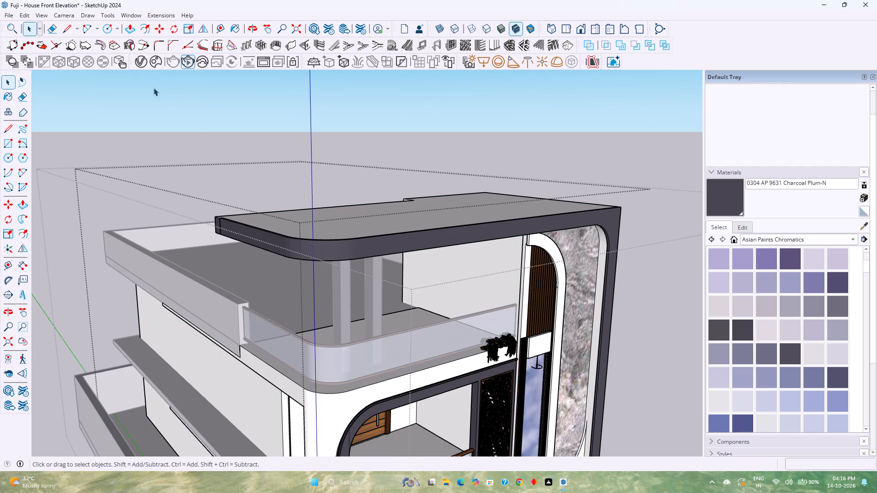
Browse the Plants models in 3D Warehouse for another plant suited to the house front.
click(132, 20)
click(182, 81)
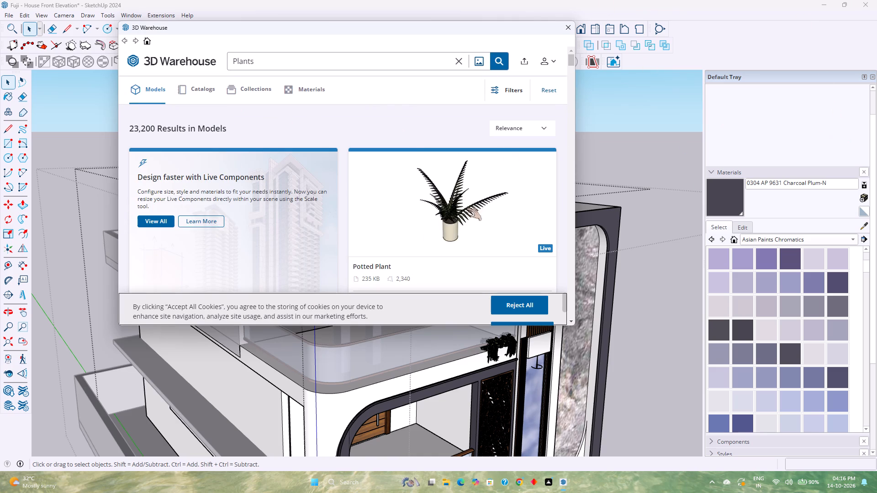
scroll(300, 202, down, 5)
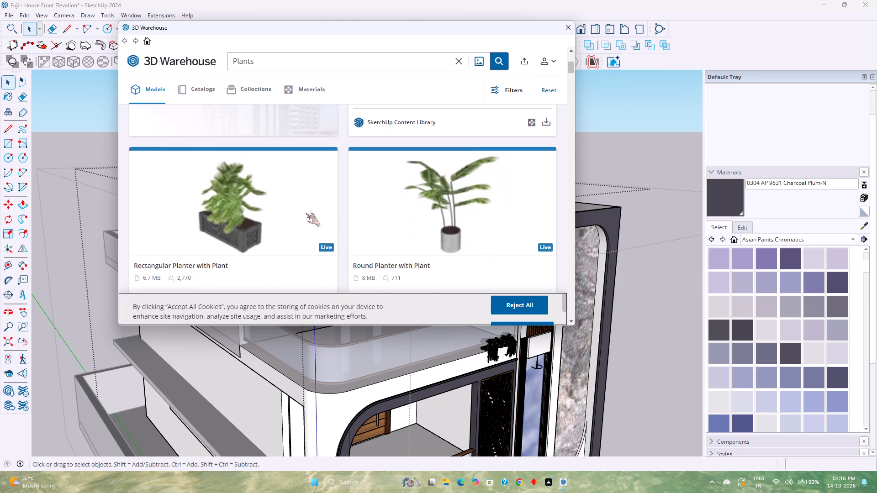
scroll(396, 209, up, 3)
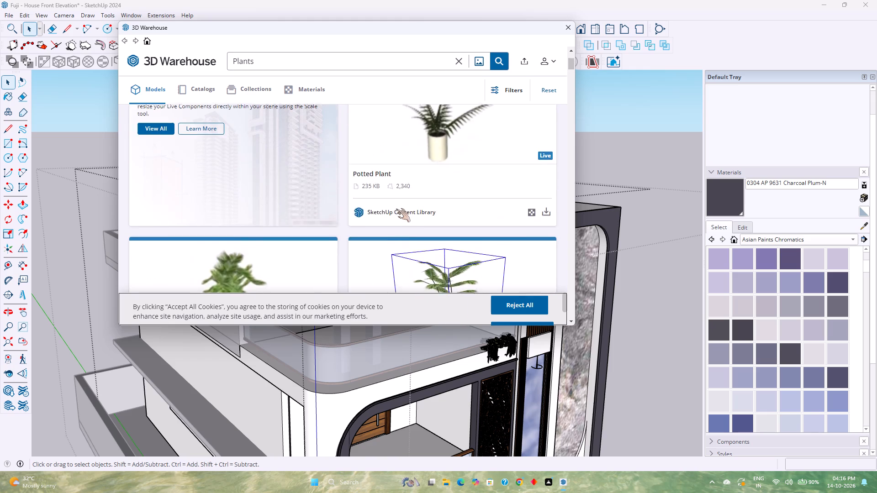
scroll(396, 209, up, 4)
scroll(396, 209, down, 2)
scroll(396, 209, up, 2)
scroll(396, 209, down, 1)
scroll(396, 209, up, 1)
scroll(396, 209, down, 2)
scroll(396, 209, up, 2)
scroll(396, 209, down, 2)
scroll(396, 209, up, 2)
scroll(396, 209, down, 2)
scroll(396, 209, up, 1)
scroll(396, 209, down, 2)
scroll(396, 209, up, 1)
scroll(396, 209, down, 1)
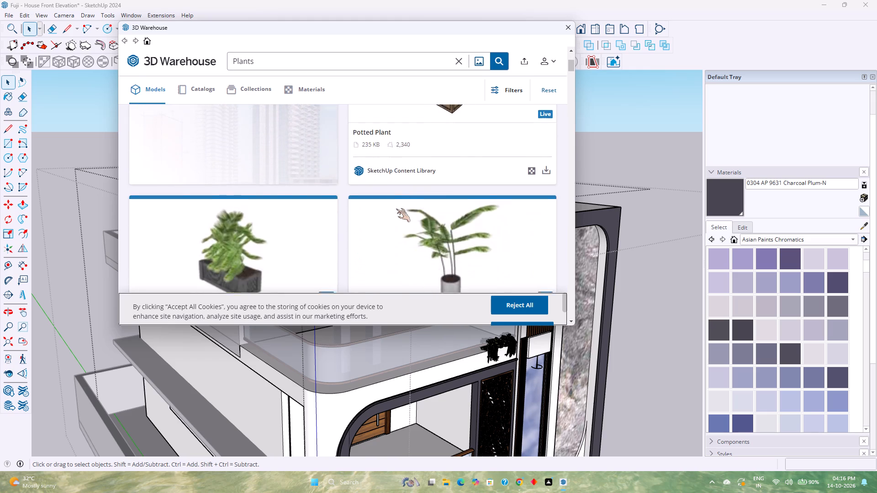
scroll(396, 209, up, 2)
scroll(396, 209, down, 2)
scroll(396, 209, up, 2)
scroll(396, 209, down, 2)
scroll(396, 209, up, 2)
scroll(396, 209, down, 2)
scroll(396, 209, up, 2)
scroll(396, 209, down, 2)
scroll(396, 209, up, 2)
scroll(396, 209, down, 3)
scroll(396, 209, up, 4)
scroll(396, 209, down, 2)
scroll(396, 209, up, 2)
scroll(396, 208, down, 3)
scroll(396, 208, up, 3)
scroll(396, 208, down, 2)
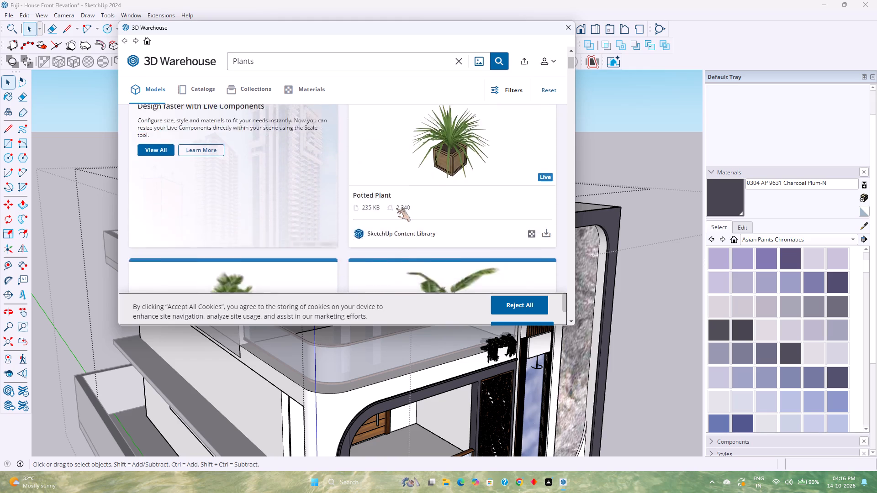
scroll(396, 208, down, 1)
scroll(396, 208, up, 2)
scroll(396, 208, down, 3)
scroll(396, 208, up, 3)
scroll(396, 208, down, 3)
scroll(396, 208, up, 2)
scroll(396, 208, down, 2)
scroll(396, 208, up, 3)
scroll(396, 208, down, 2)
scroll(396, 208, up, 2)
scroll(396, 208, down, 7)
scroll(396, 208, up, 3)
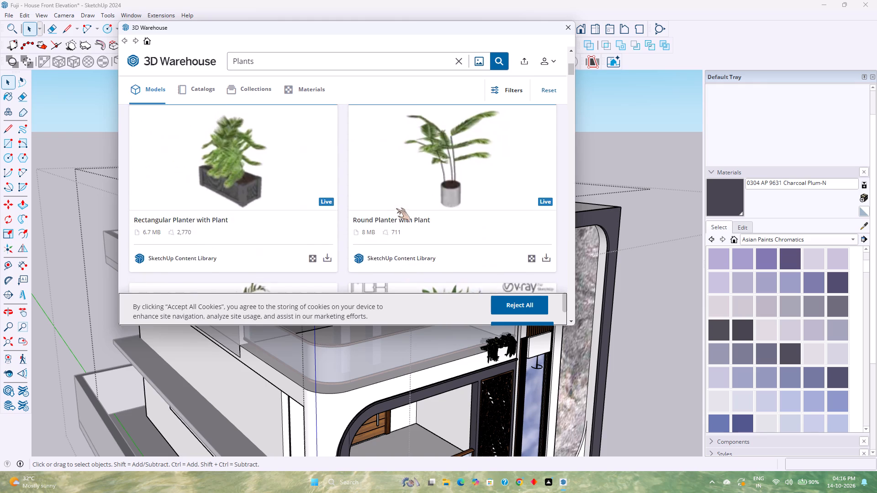
scroll(396, 208, up, 1)
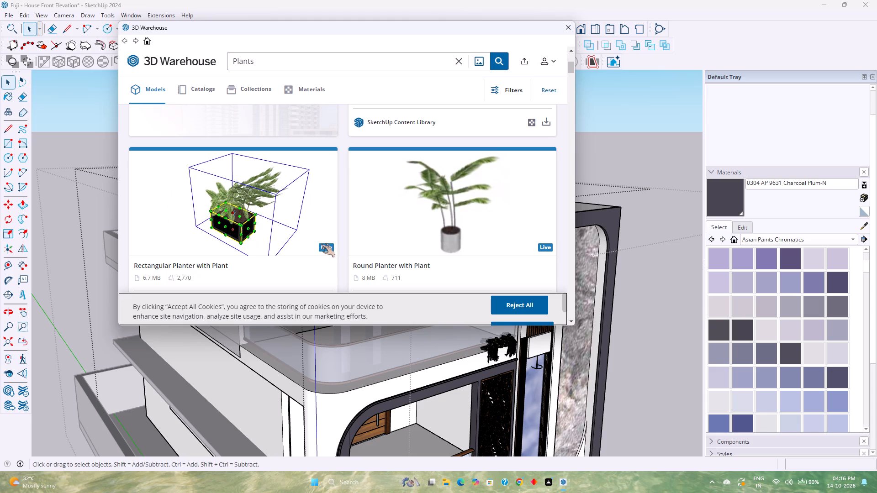
scroll(321, 244, down, 3)
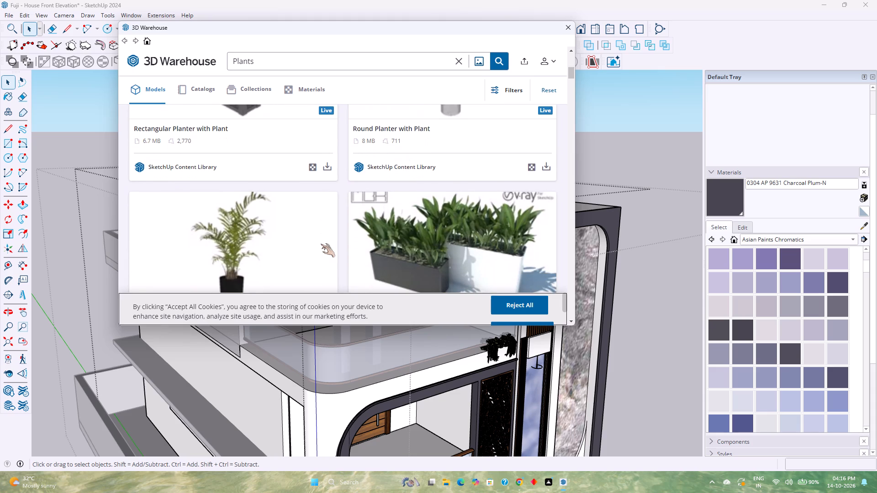
scroll(321, 244, up, 2)
scroll(321, 244, down, 2)
scroll(321, 244, up, 6)
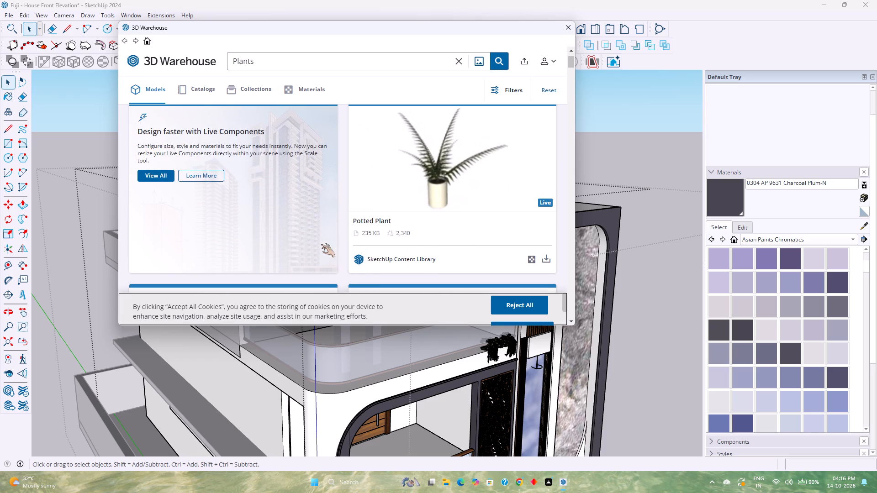
scroll(321, 244, down, 16)
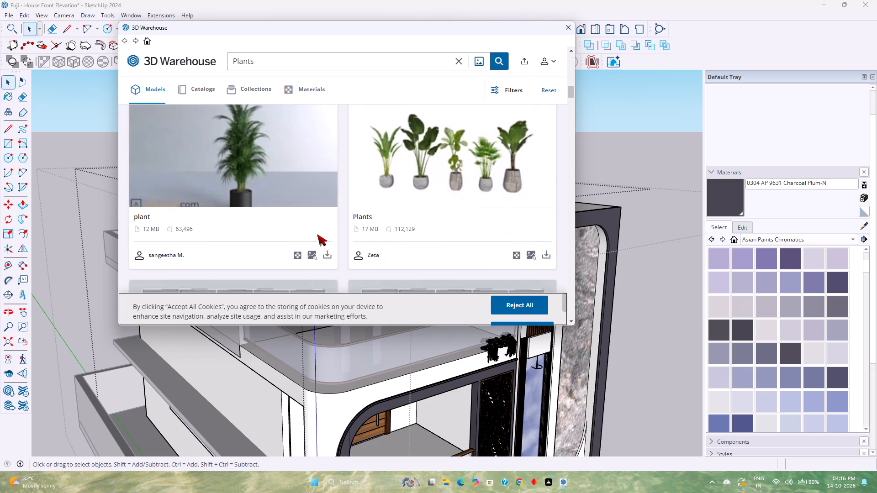
scroll(317, 234, down, 2)
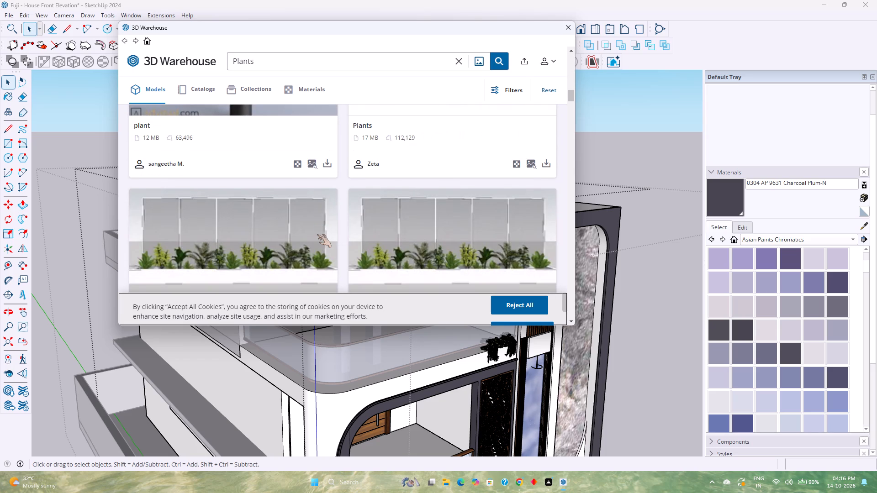
scroll(317, 234, down, 8)
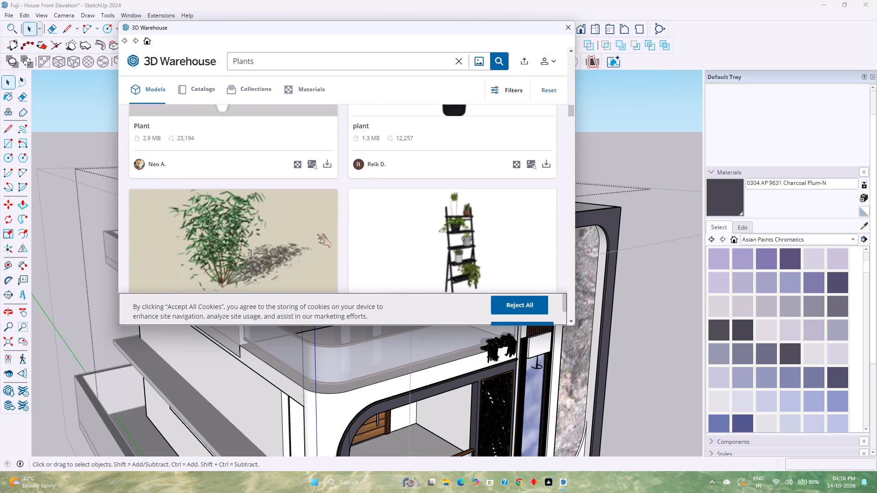
scroll(317, 234, down, 3)
scroll(317, 234, up, 1)
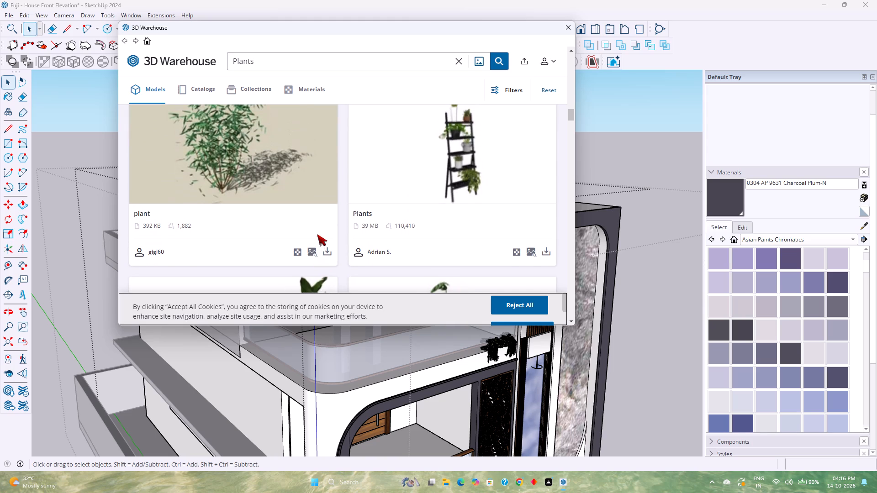
scroll(317, 234, down, 5)
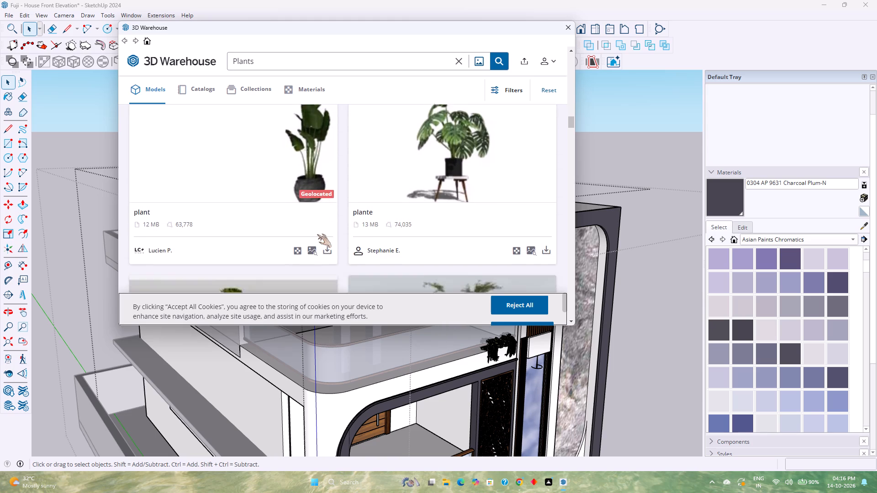
scroll(317, 234, down, 5)
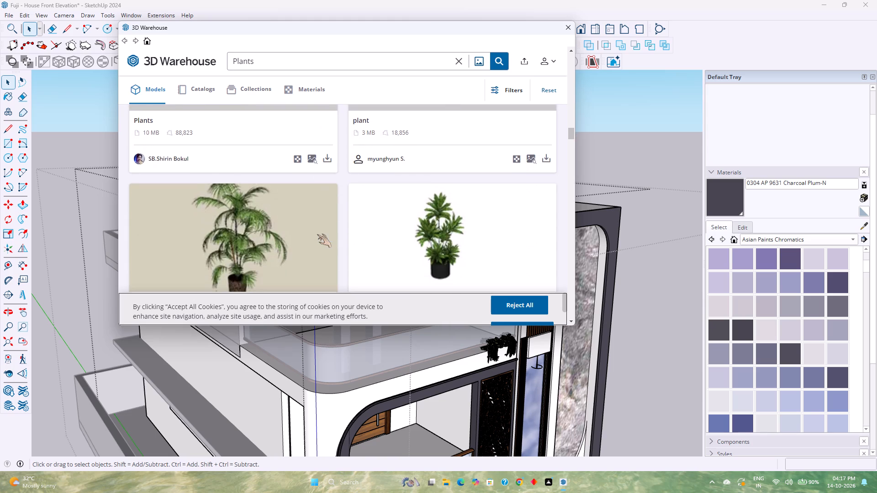
scroll(317, 234, down, 3)
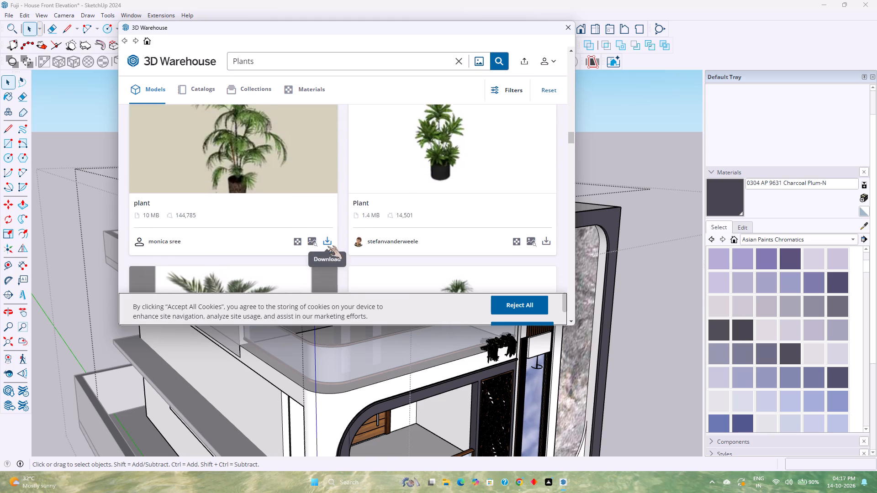
scroll(328, 246, down, 3)
scroll(328, 246, up, 1)
scroll(328, 246, down, 2)
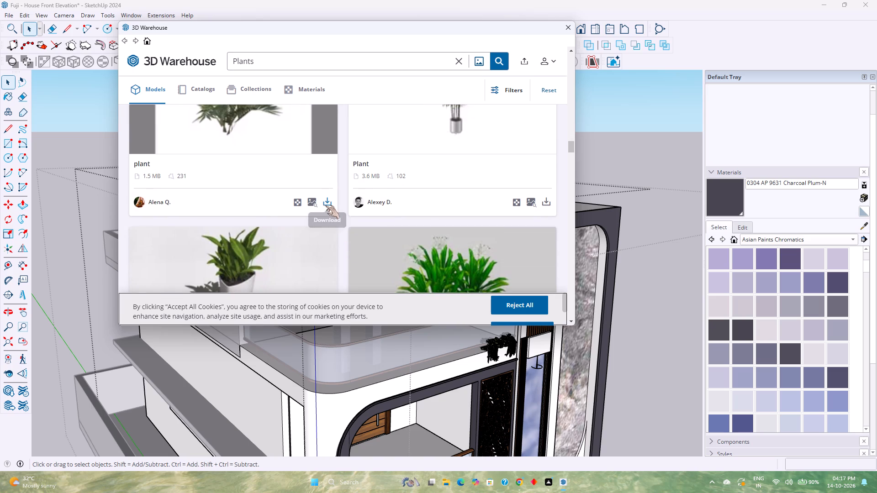
Import the 1.5 MB pot-less palm-leaved model named plant from 3D Warehouse.
click(325, 205)
click(315, 185)
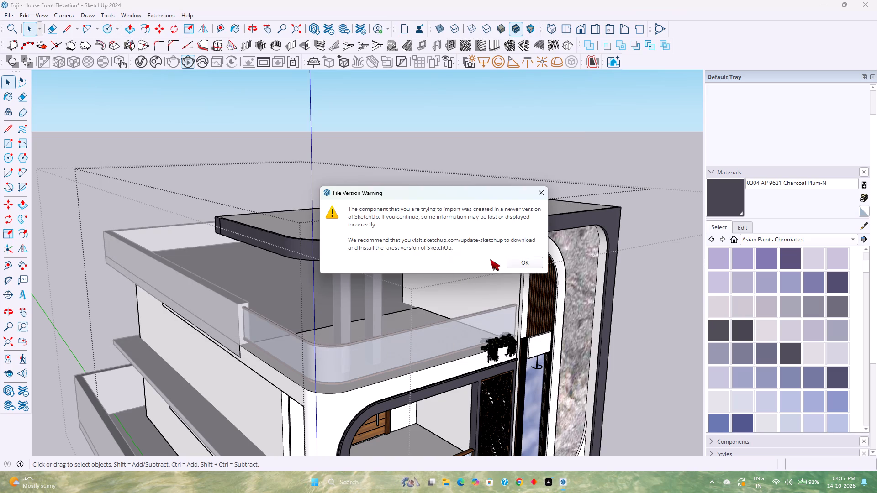
click(522, 265)
Place the imported palm-leaved plant at the planter trough of the front boundary wall, on the stone-clad side of the house.
scroll(513, 308, down, 4)
middle_drag(525, 313, 498, 295)
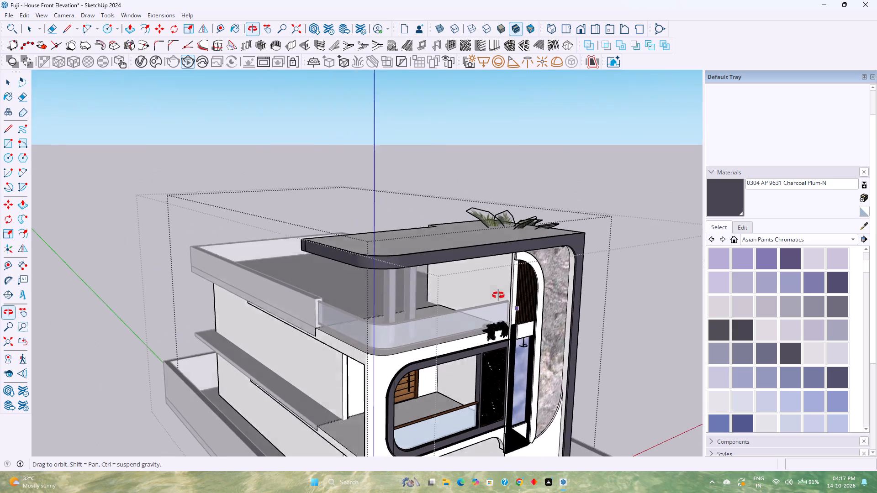
middle_drag(498, 295, 474, 282)
middle_drag(470, 279, 466, 278)
scroll(440, 269, down, 8)
scroll(492, 387, up, 1)
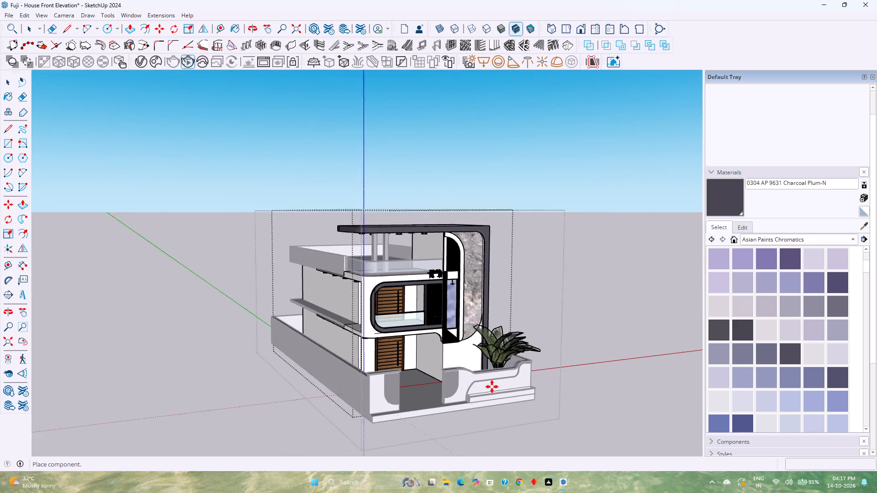
scroll(492, 387, up, 7)
middle_drag(470, 402, 682, 432)
middle_click(682, 432)
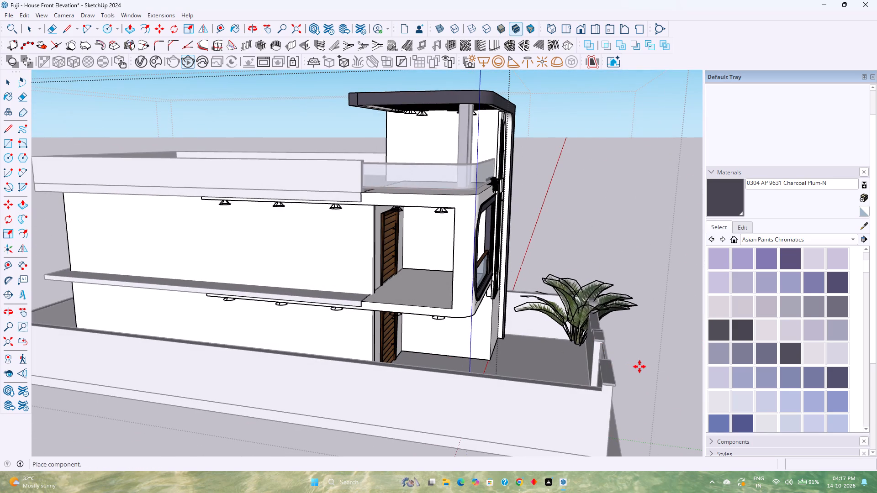
middle_drag(640, 369, 513, 351)
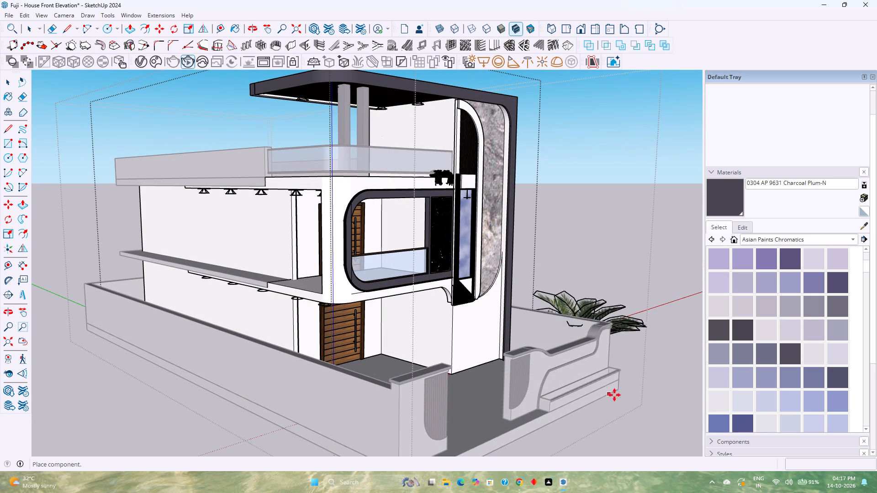
scroll(613, 380, up, 6)
middle_drag(613, 380, 446, 435)
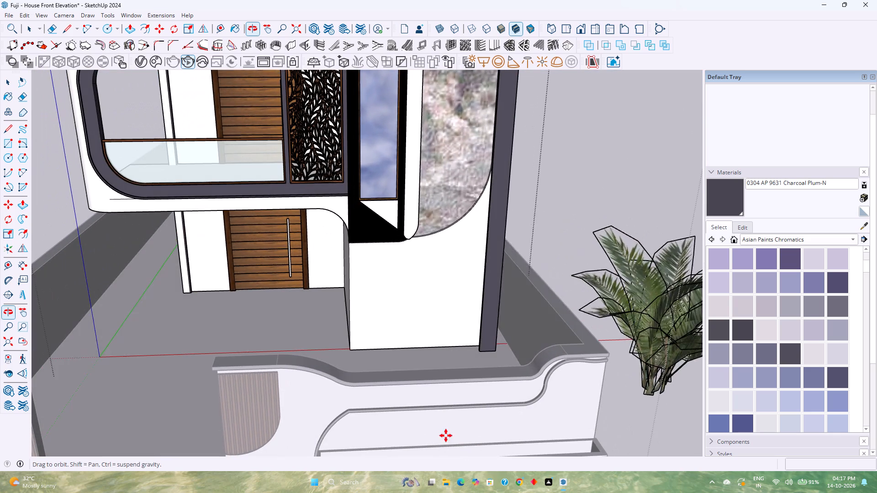
middle_click(446, 435)
scroll(465, 393, down, 4)
shift+middle_drag(465, 393, 466, 378)
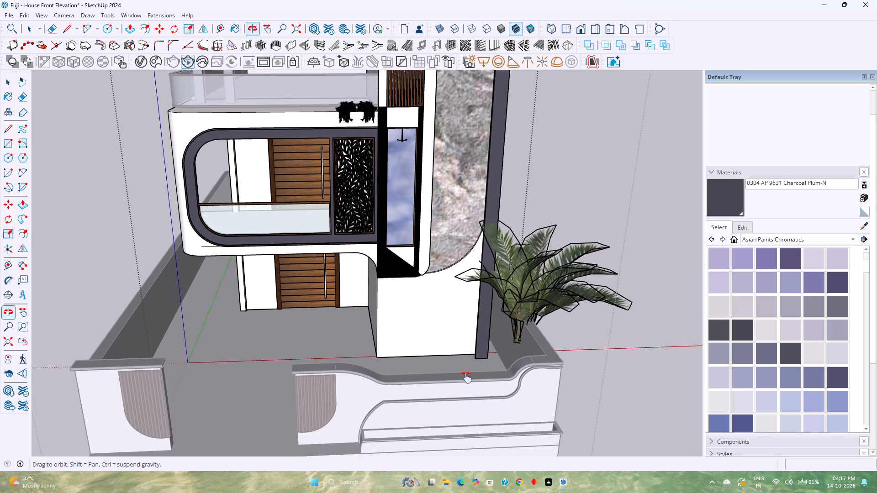
shift+middle_drag(466, 378, 484, 346)
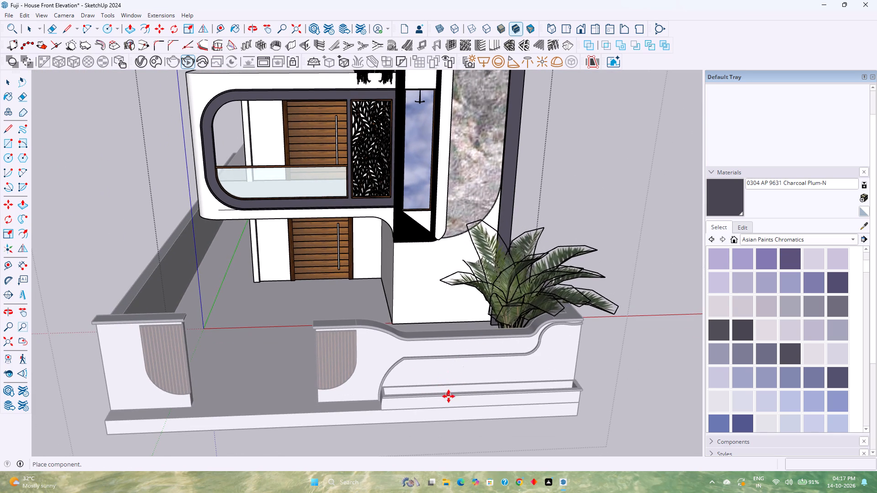
click(455, 393)
Move the palm-leaved plant about 2' 1 7/8" outward from the house, toward the front boundary wall.
middle_drag(488, 361, 648, 404)
middle_drag(677, 406, 741, 408)
scroll(514, 316, up, 4)
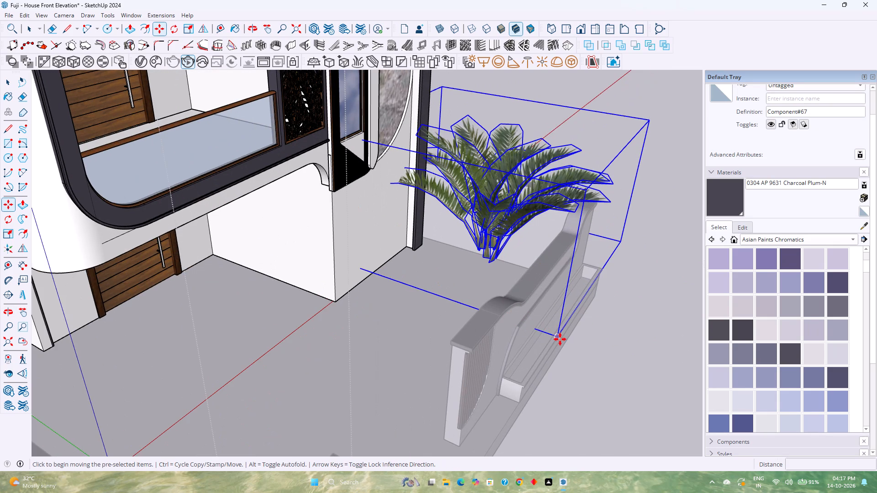
click(560, 339)
click(599, 354)
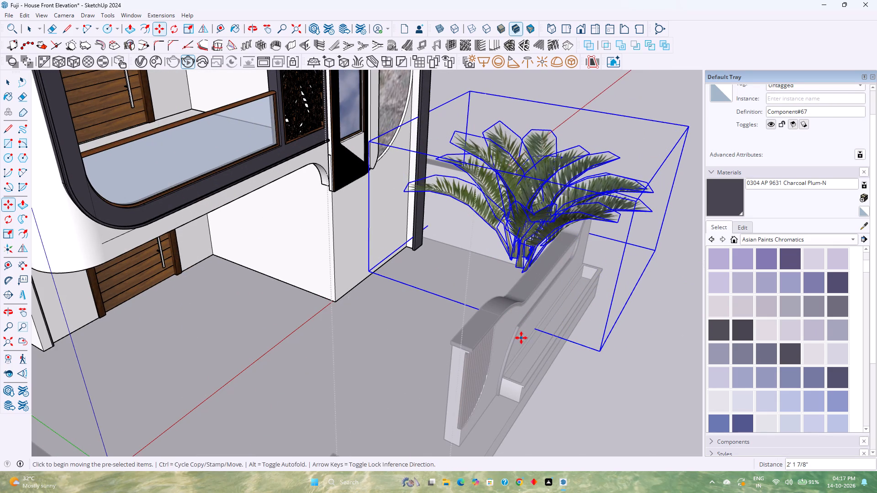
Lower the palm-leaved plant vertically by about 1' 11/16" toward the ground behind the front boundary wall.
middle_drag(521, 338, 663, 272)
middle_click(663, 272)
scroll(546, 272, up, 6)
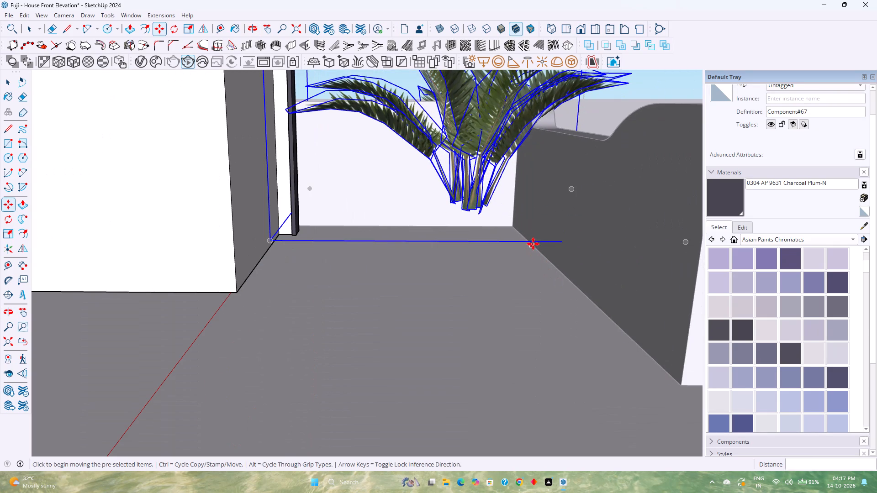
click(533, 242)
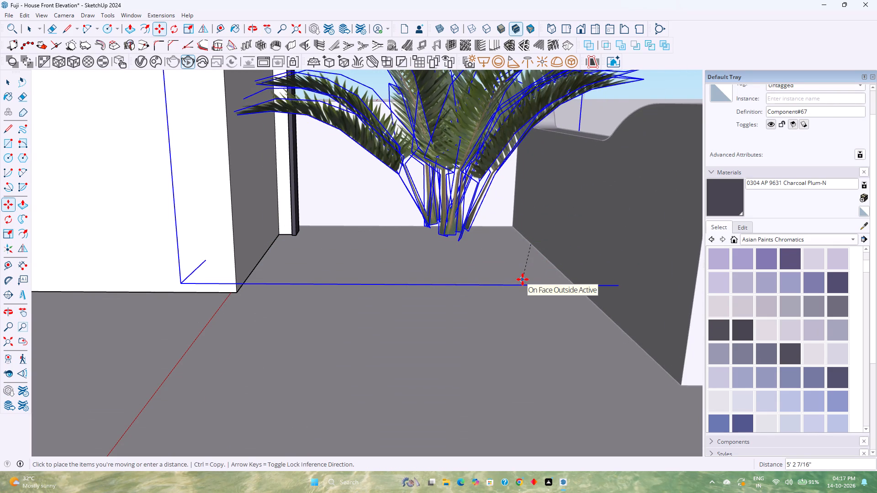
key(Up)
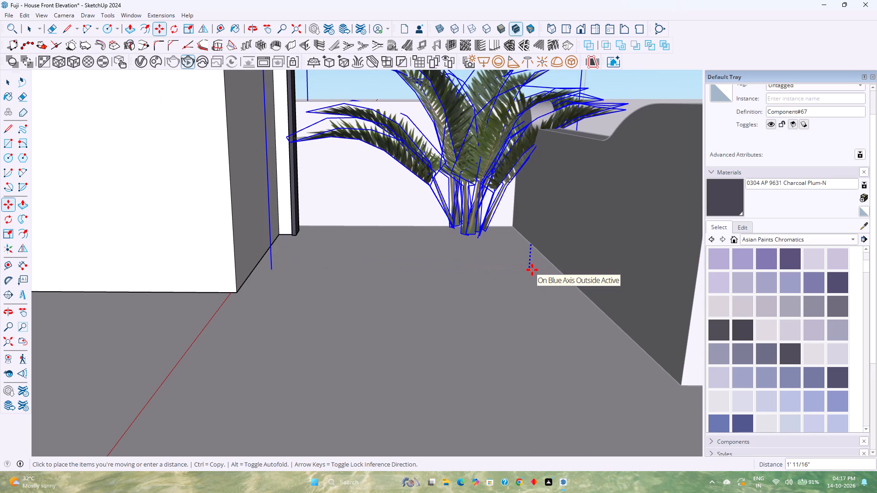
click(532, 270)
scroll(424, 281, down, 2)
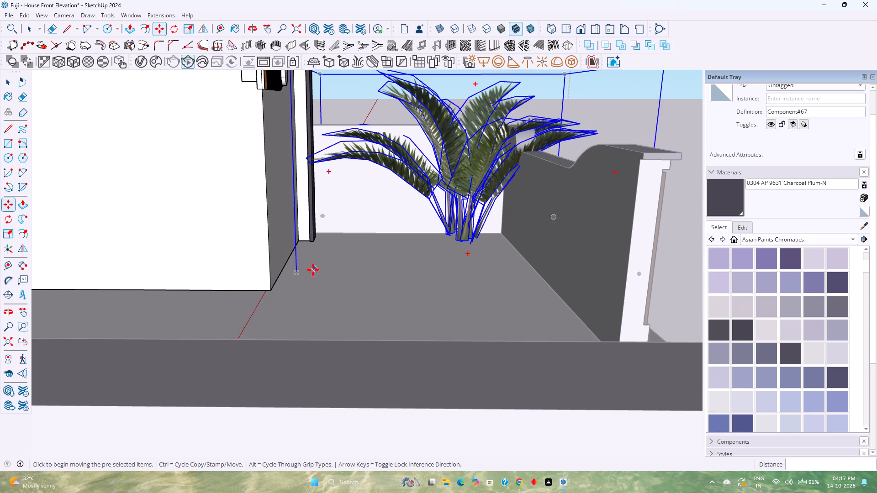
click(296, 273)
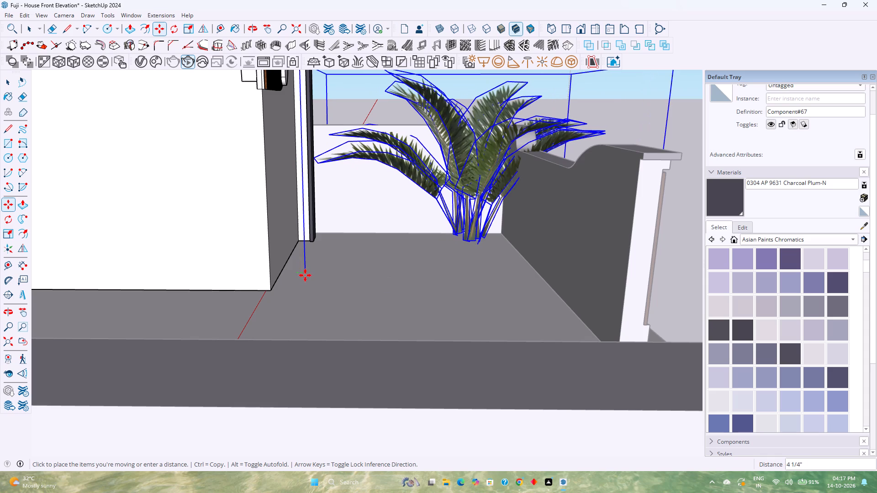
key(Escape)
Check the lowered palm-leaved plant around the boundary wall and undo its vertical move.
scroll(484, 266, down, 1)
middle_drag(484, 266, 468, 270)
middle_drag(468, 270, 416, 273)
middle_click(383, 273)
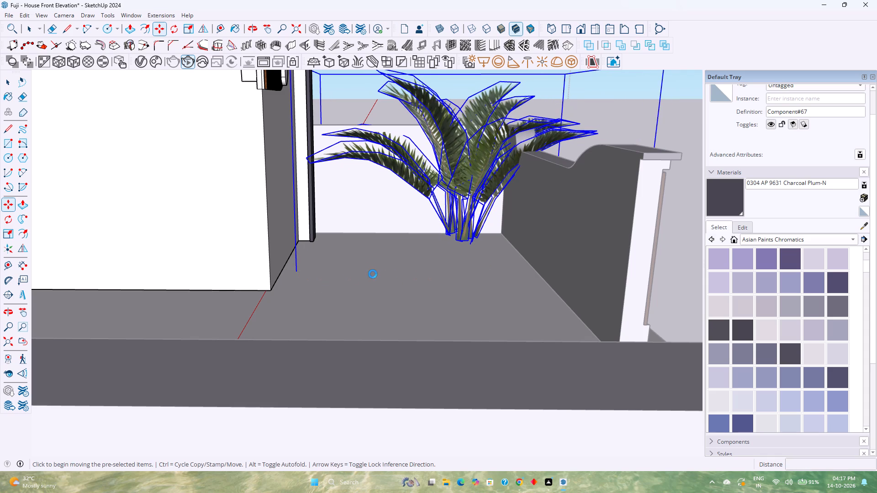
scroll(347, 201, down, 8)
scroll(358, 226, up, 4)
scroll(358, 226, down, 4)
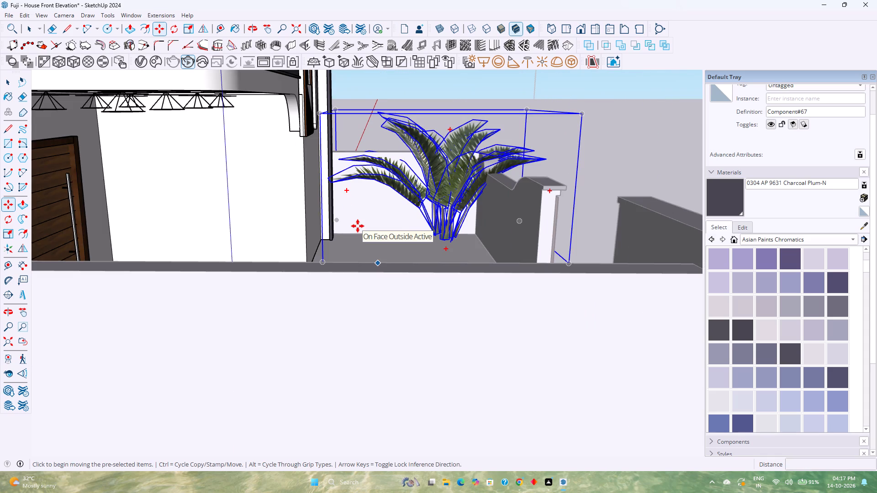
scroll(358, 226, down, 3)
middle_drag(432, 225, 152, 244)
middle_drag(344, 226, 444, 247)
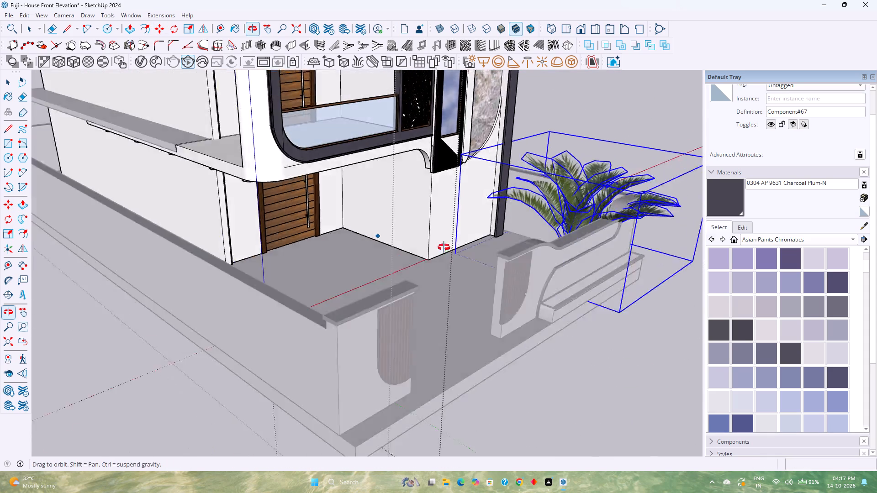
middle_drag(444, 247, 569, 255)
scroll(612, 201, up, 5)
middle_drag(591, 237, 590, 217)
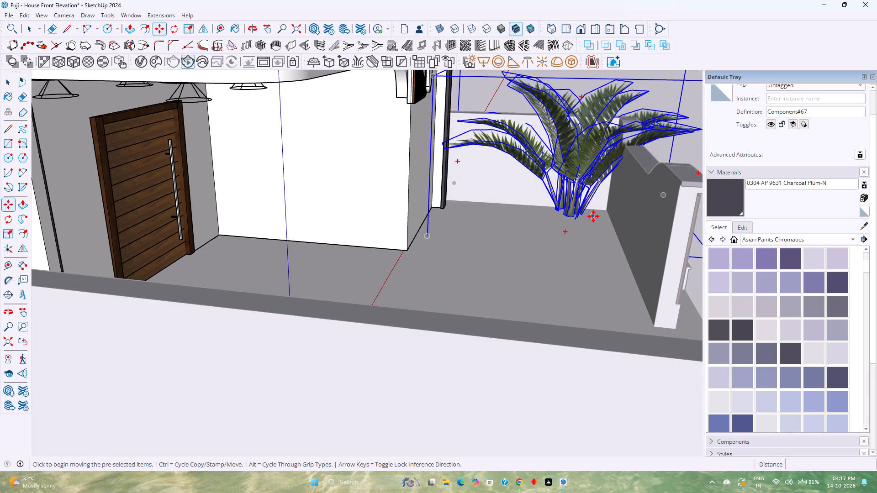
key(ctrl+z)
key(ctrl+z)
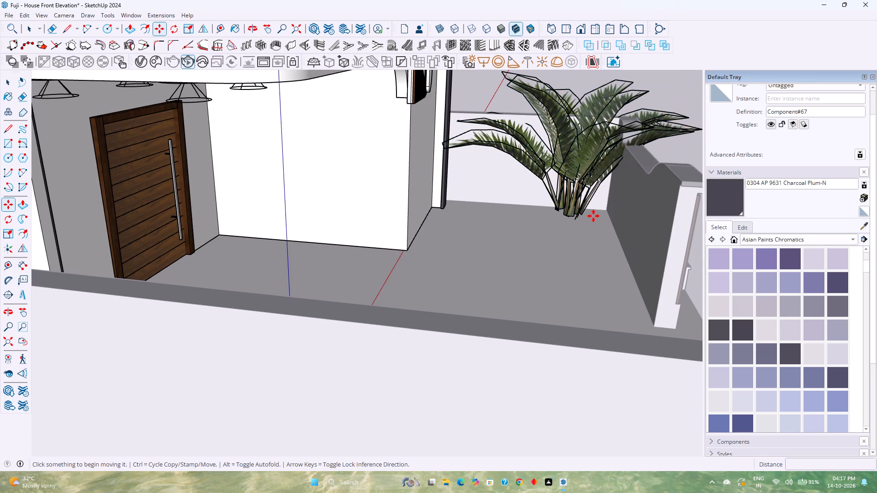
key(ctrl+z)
Stretch the palm-leaved plant downward to about 1.12 times its height so its stems reach the ground.
key(s)
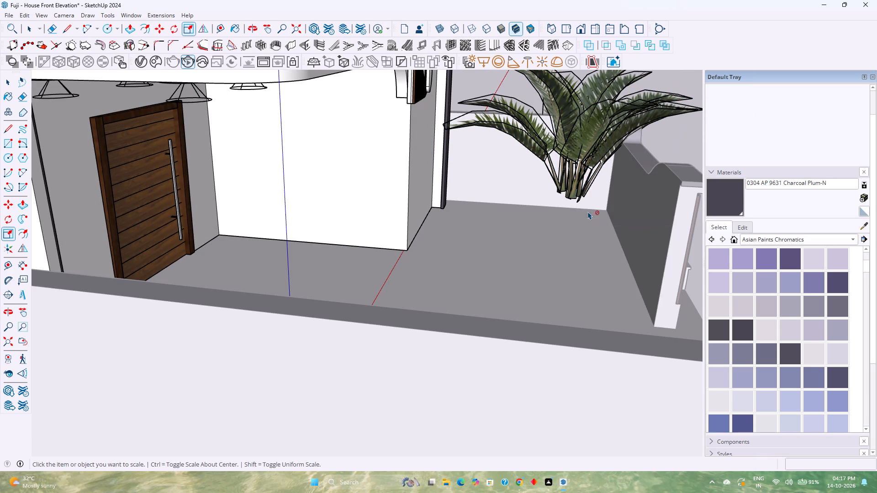
key(space)
click(577, 187)
key(s)
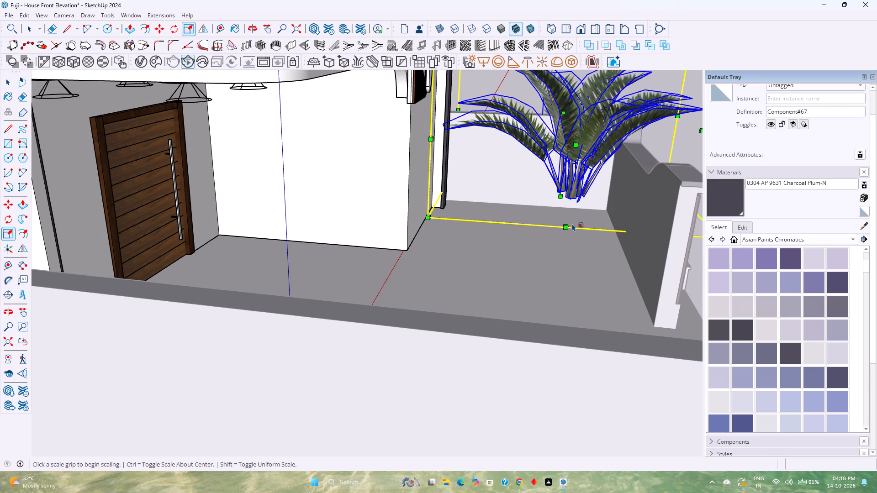
click(563, 196)
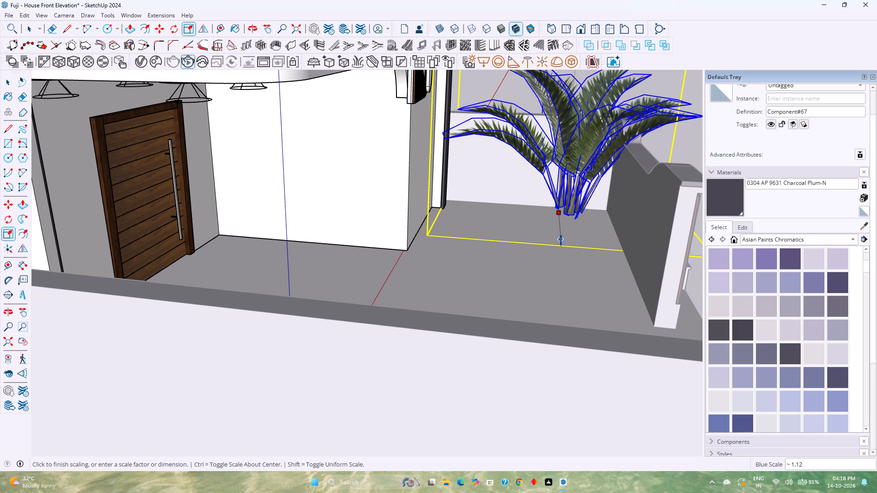
click(561, 241)
key(space)
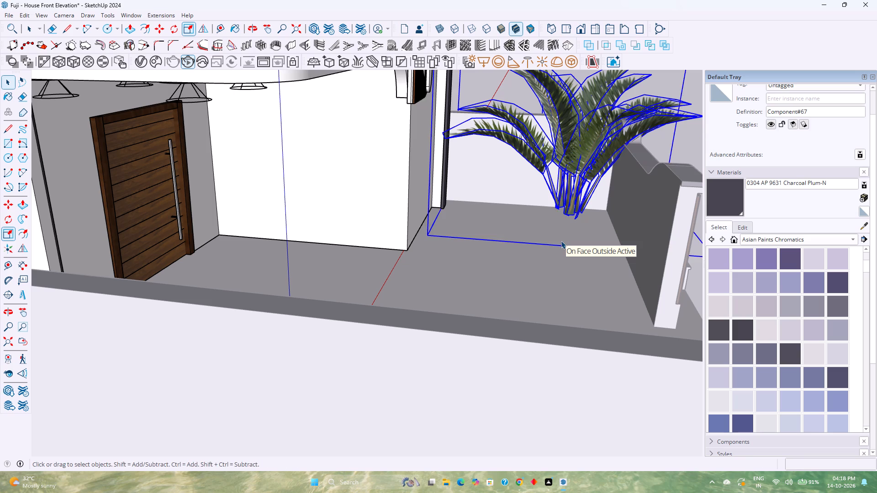
key(Escape)
Move the palm-leaved plant about 2' 4 5/16" sideways behind the front boundary wall, toward the gate opening.
scroll(561, 241, down, 6)
middle_drag(561, 241, 332, 238)
middle_click(332, 238)
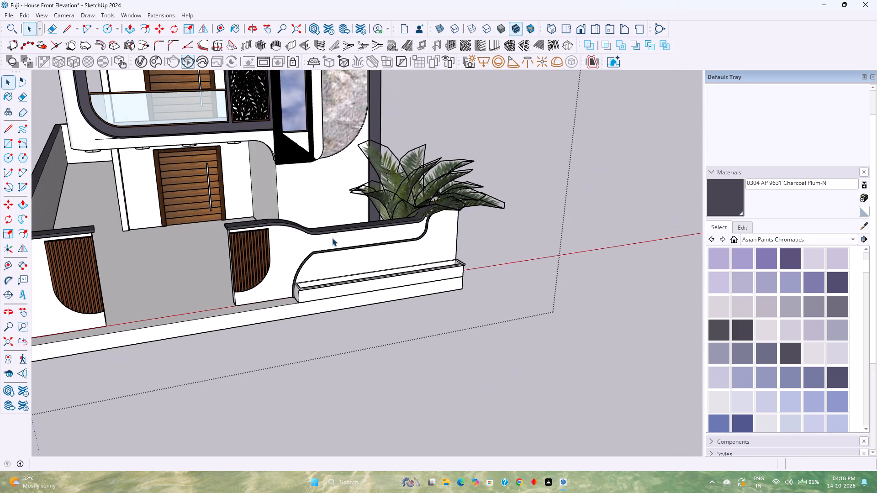
scroll(332, 238, down, 1)
shift+middle_drag(335, 238, 379, 293)
middle_drag(404, 294, 311, 232)
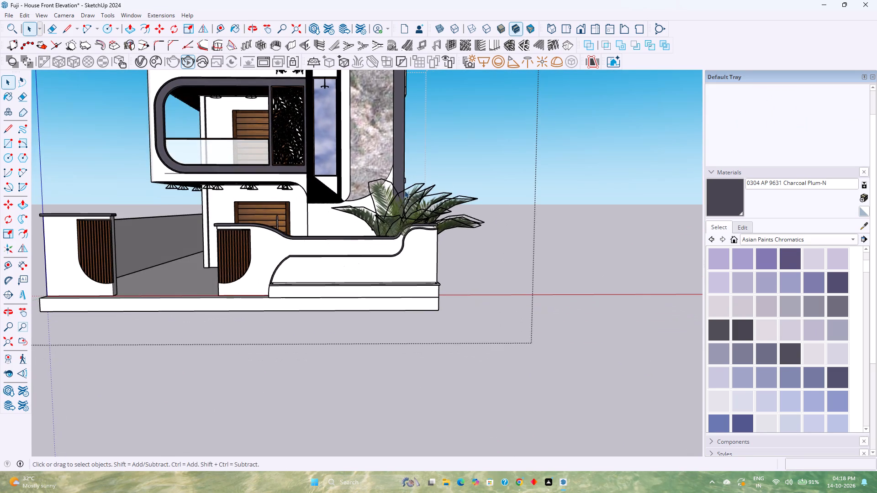
click(403, 199)
double_click(429, 231)
click(415, 219)
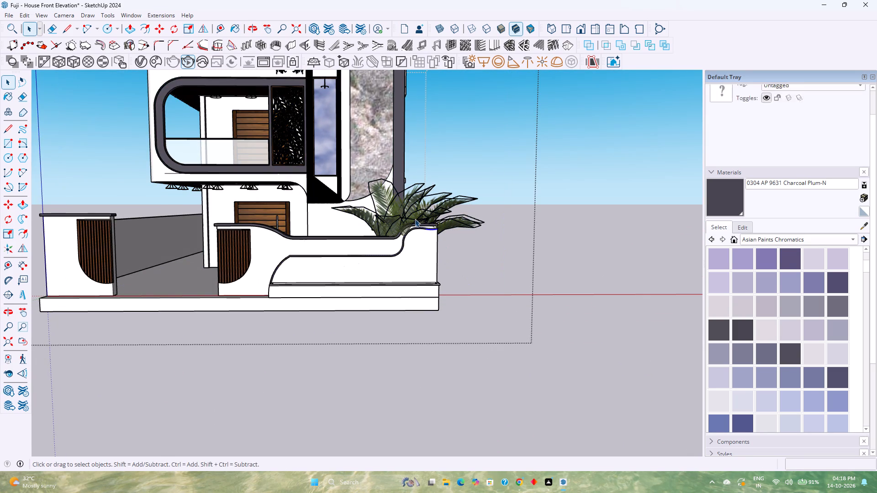
double_click(400, 208)
click(400, 208)
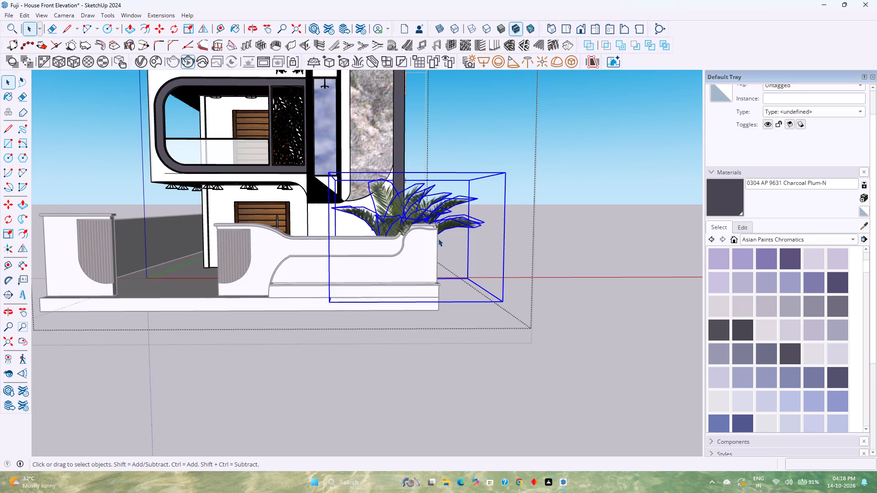
click(502, 300)
double_click(398, 218)
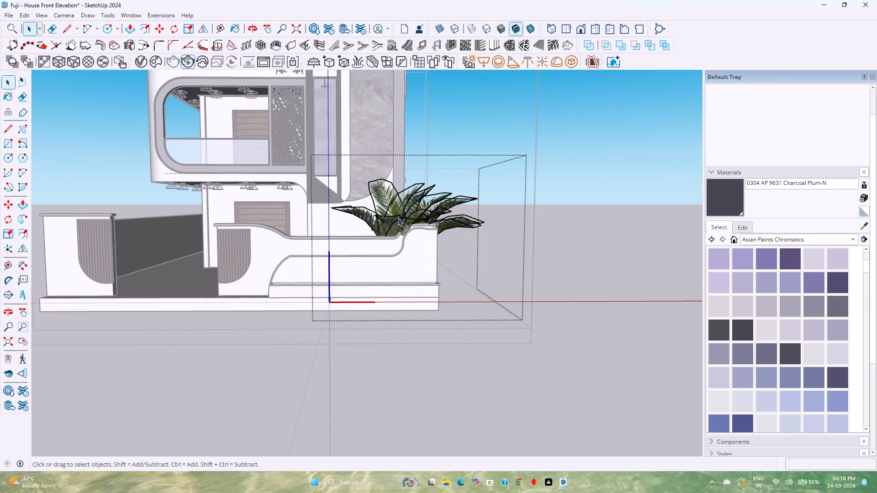
key(Escape)
click(398, 218)
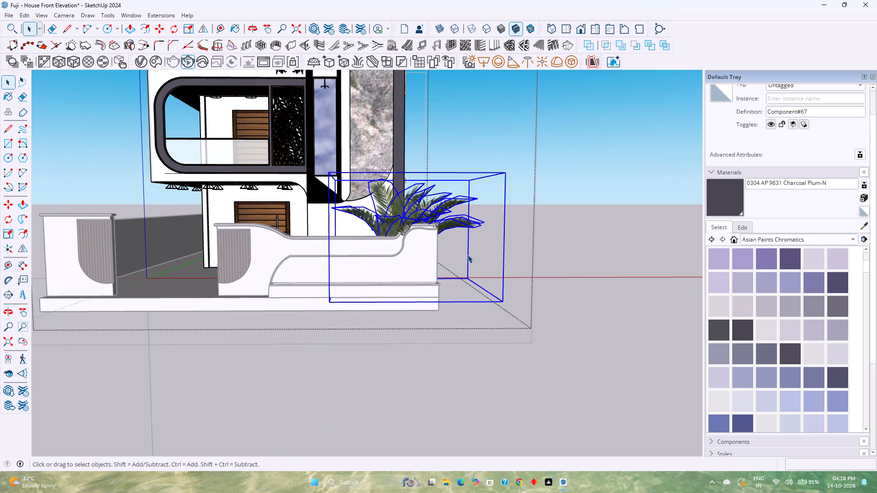
key(m)
click(502, 304)
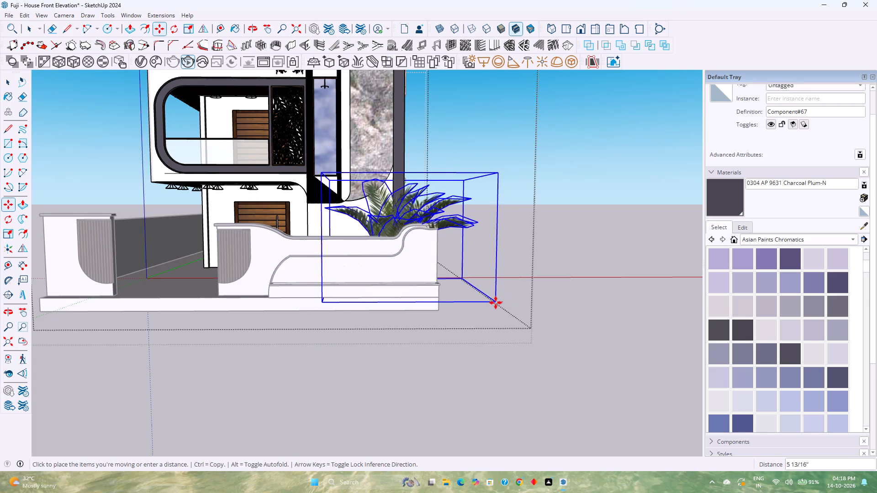
click(470, 301)
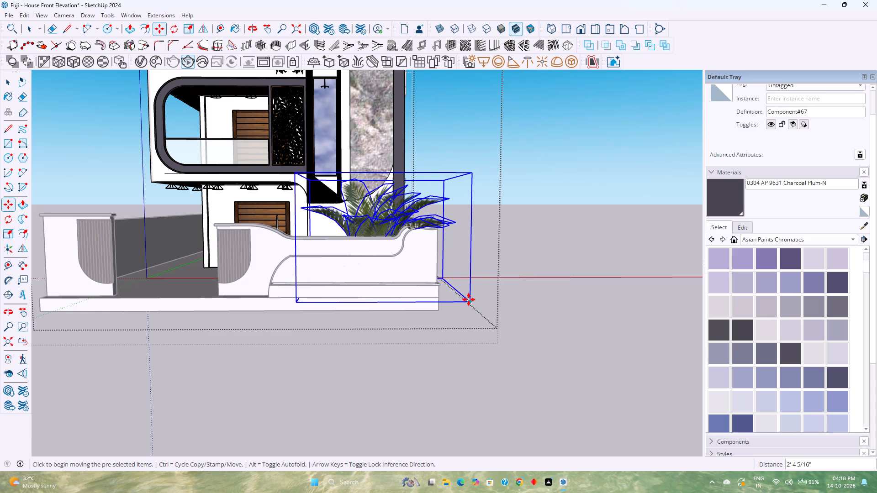
Raise the palm-leaved plant about 6 3/8" so more of its leaves show above the boundary wall.
click(469, 299)
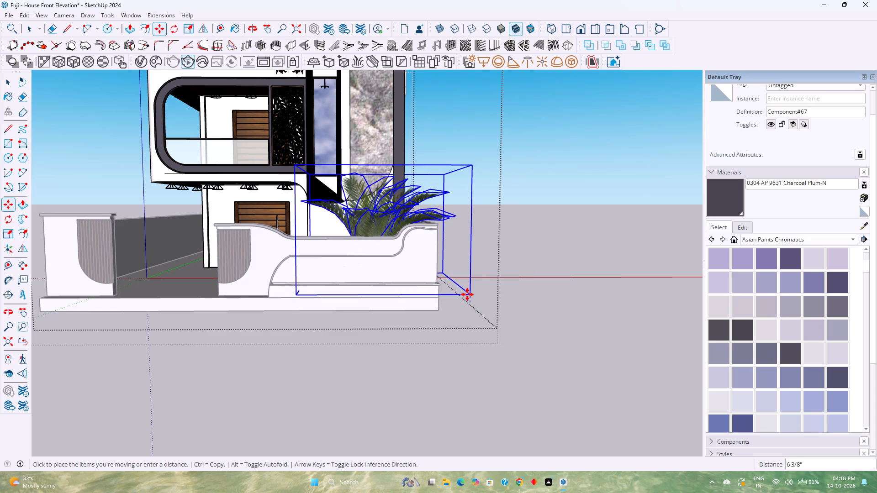
click(467, 294)
Stretch the raised palm-leaved plant downward by a factor of about 1.06 to bring its stems to the ground.
middle_drag(435, 309, 697, 320)
middle_drag(342, 305, 585, 336)
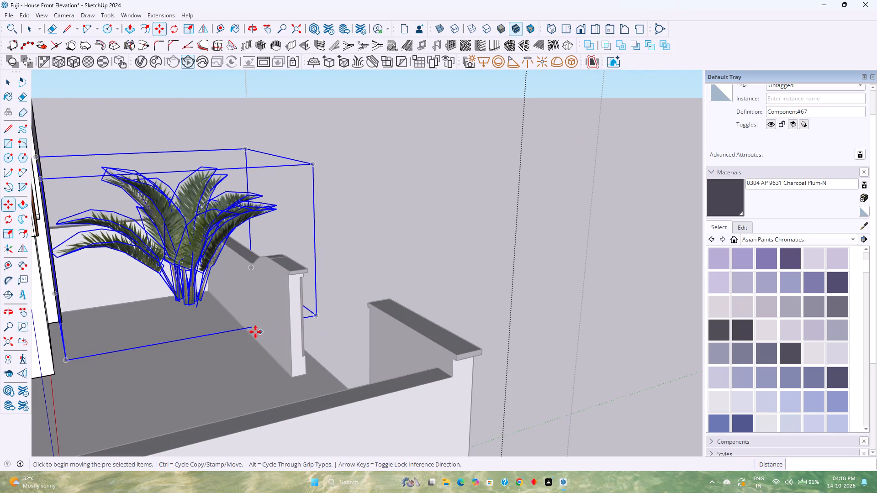
key(s)
click(179, 304)
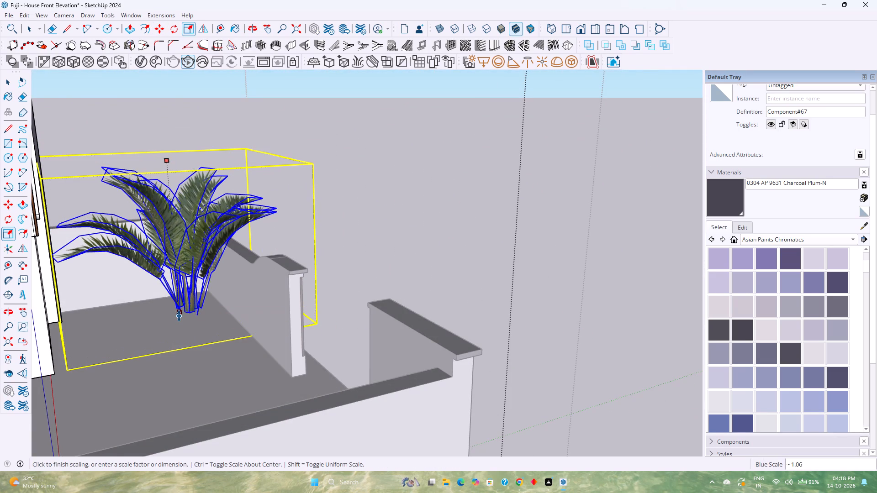
click(176, 321)
key(space)
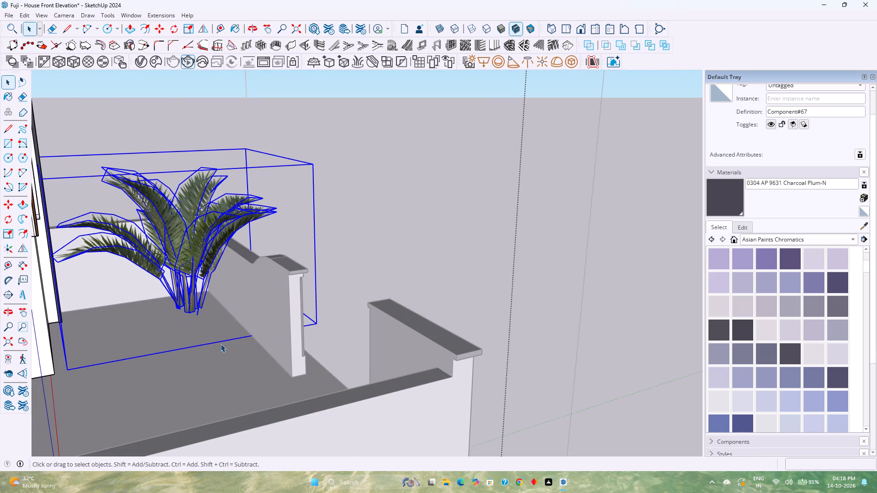
key(Escape)
Examine the front elevation with the palm-leaved plant in place, and the empty planter trough on the boundary wall.
scroll(293, 336, down, 4)
middle_drag(311, 336, 71, 328)
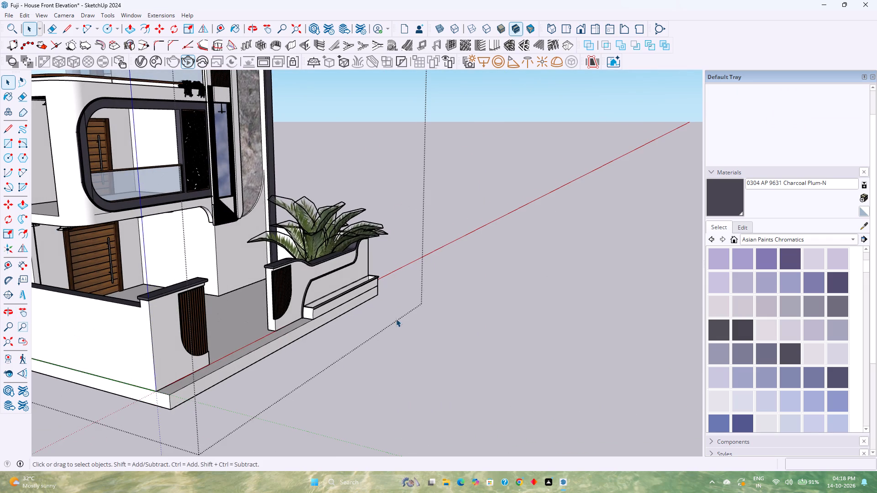
middle_drag(396, 319, 141, 311)
scroll(403, 301, down, 2)
shift+middle_drag(404, 302, 434, 362)
middle_drag(434, 376, 424, 366)
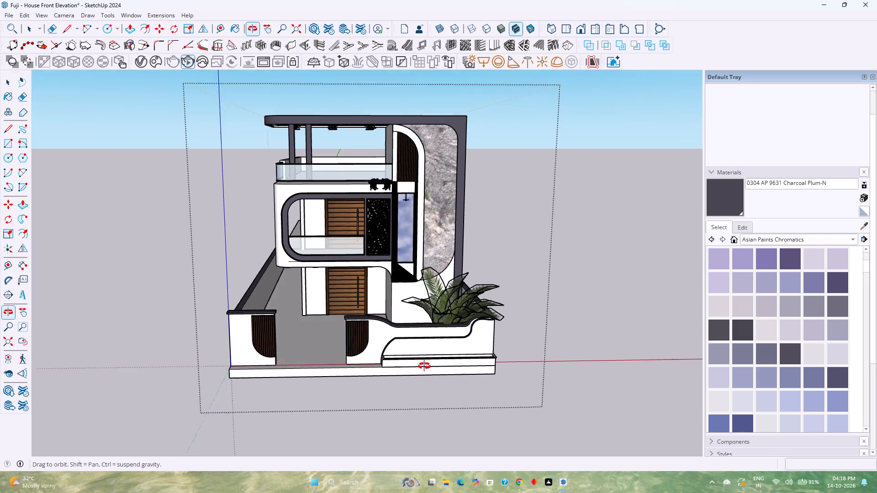
middle_drag(424, 366, 414, 318)
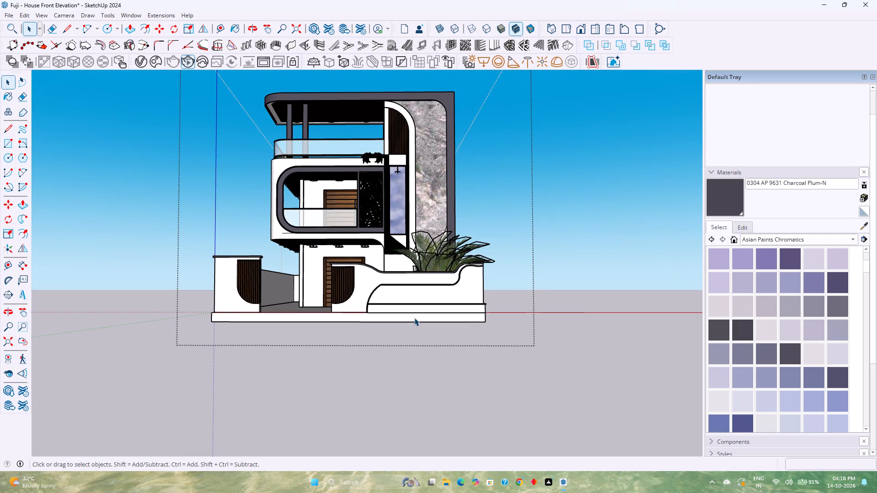
middle_drag(444, 302, 460, 352)
scroll(460, 377, up, 3)
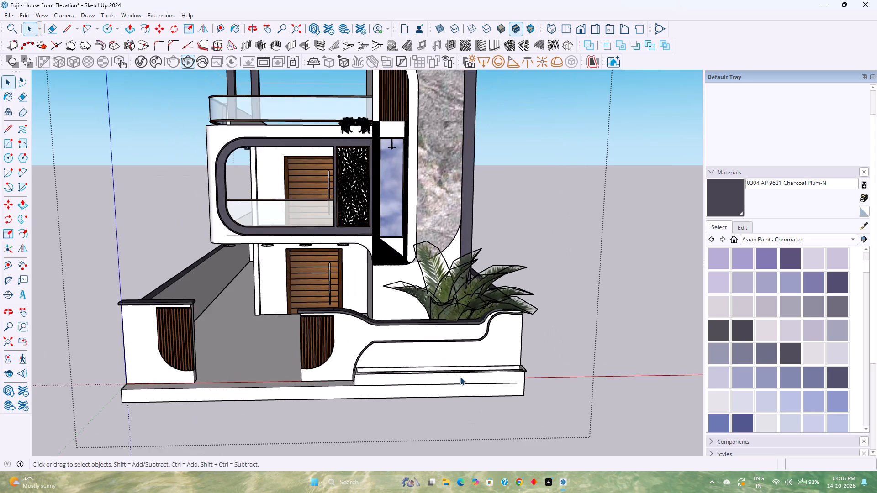
scroll(460, 377, up, 1)
middle_drag(459, 377, 483, 424)
scroll(480, 389, up, 2)
double_click(453, 354)
scroll(453, 354, up, 3)
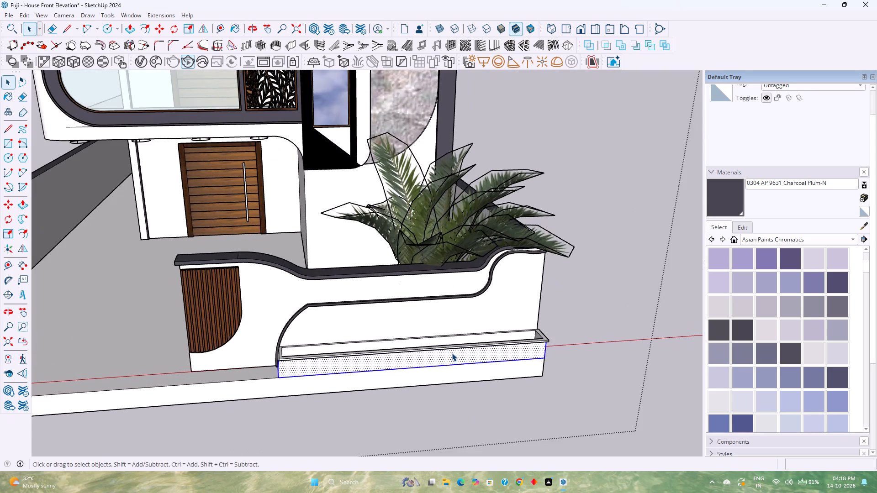
scroll(452, 353, up, 1)
middle_drag(452, 352, 489, 396)
click(426, 314)
scroll(436, 325, up, 6)
middle_drag(437, 325, 450, 337)
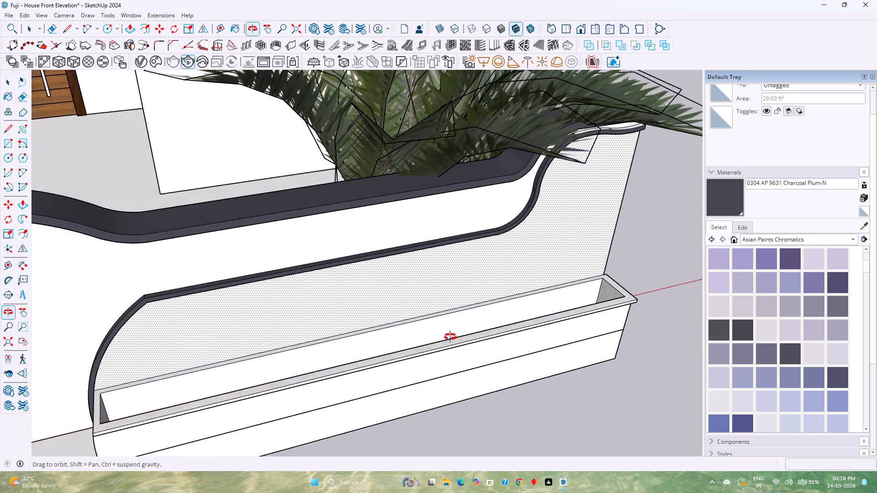
middle_drag(450, 337, 453, 340)
middle_click(453, 340)
scroll(453, 340, down, 5)
Browse the 3D Warehouse plant models for a low, leafy plant suited to the boundary wall's planter trough.
click(133, 14)
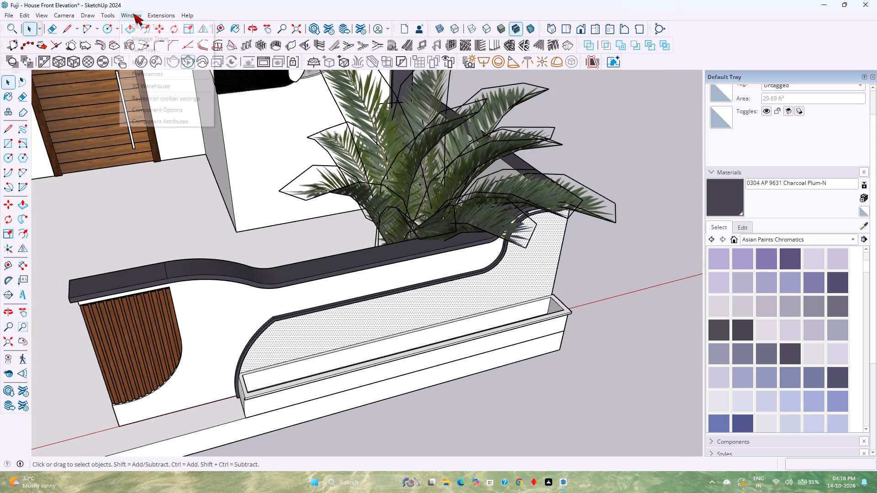
click(164, 84)
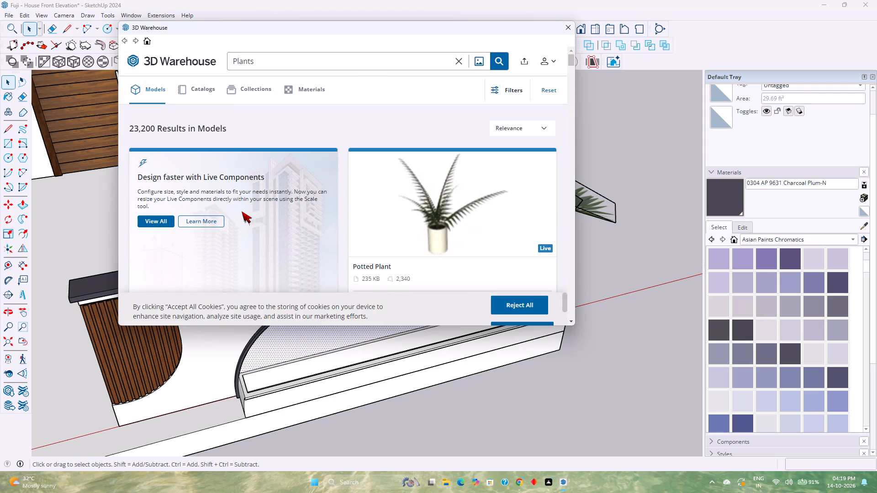
scroll(267, 156, down, 5)
scroll(301, 196, down, 4)
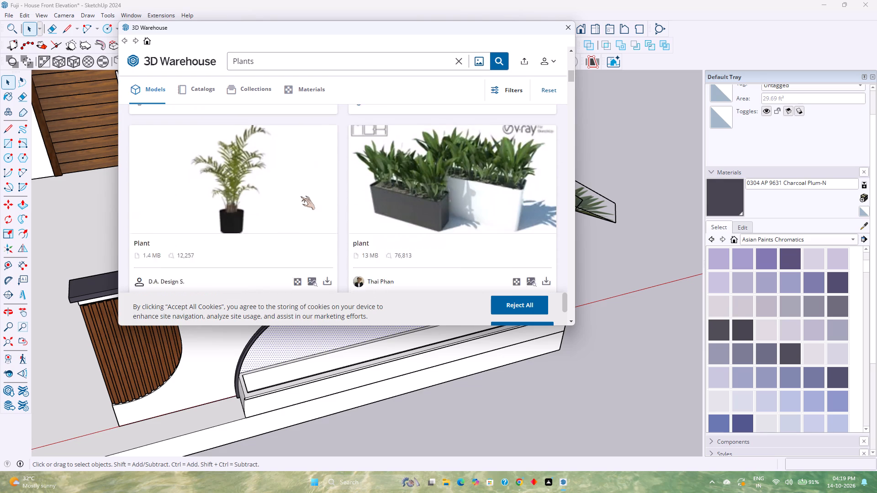
scroll(301, 196, down, 3)
scroll(301, 196, up, 3)
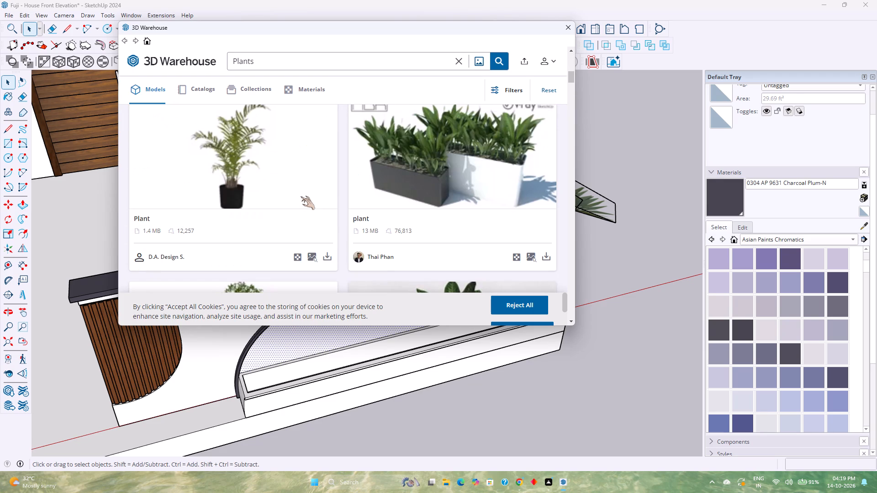
scroll(301, 196, down, 3)
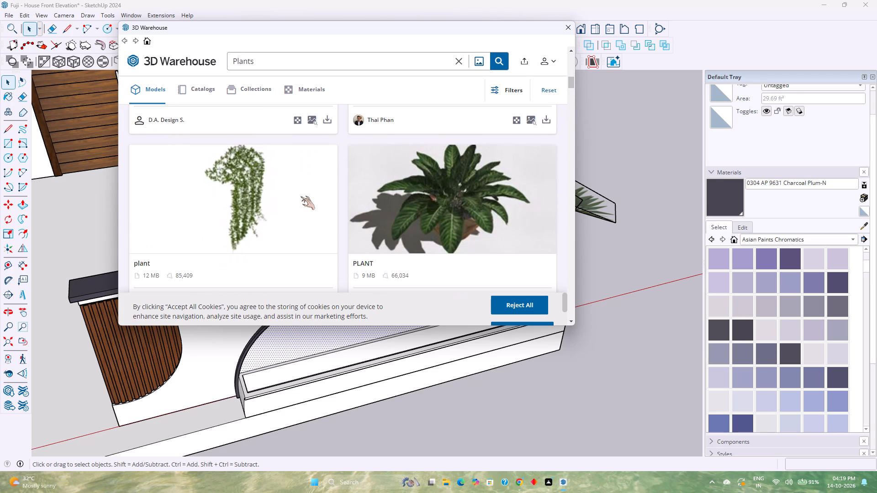
scroll(301, 196, down, 9)
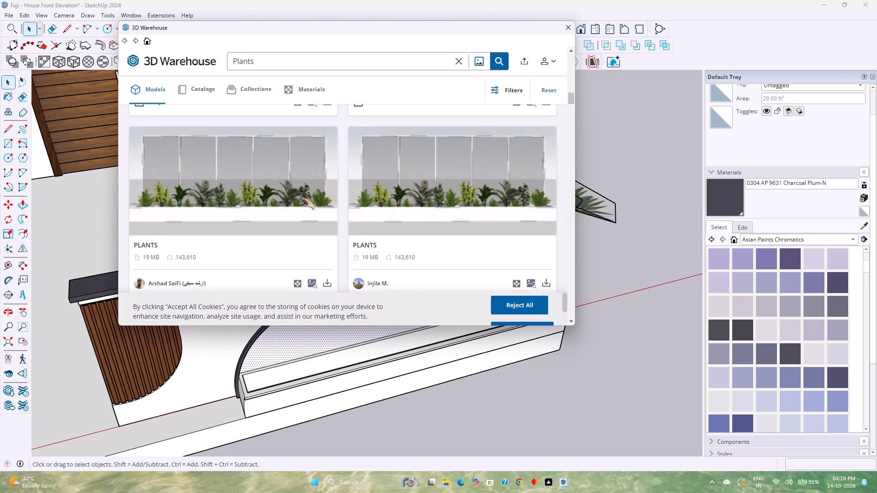
scroll(301, 196, down, 1)
scroll(301, 196, up, 1)
scroll(301, 196, down, 9)
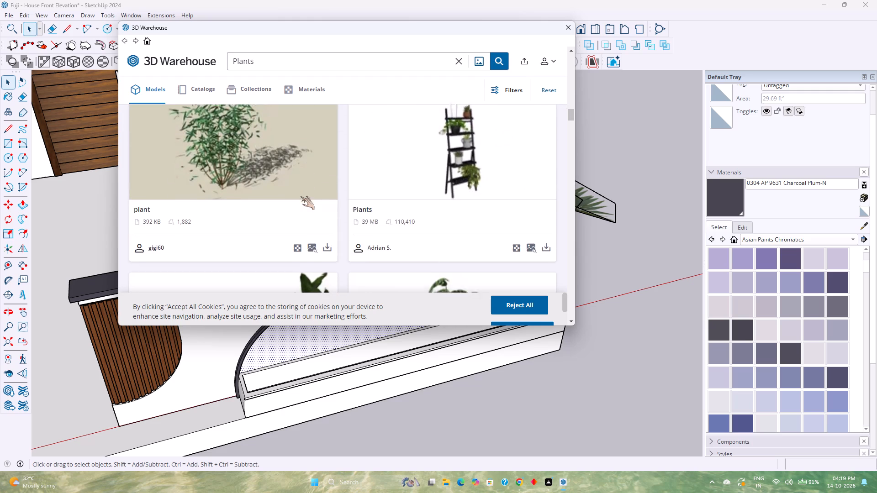
scroll(301, 196, down, 9)
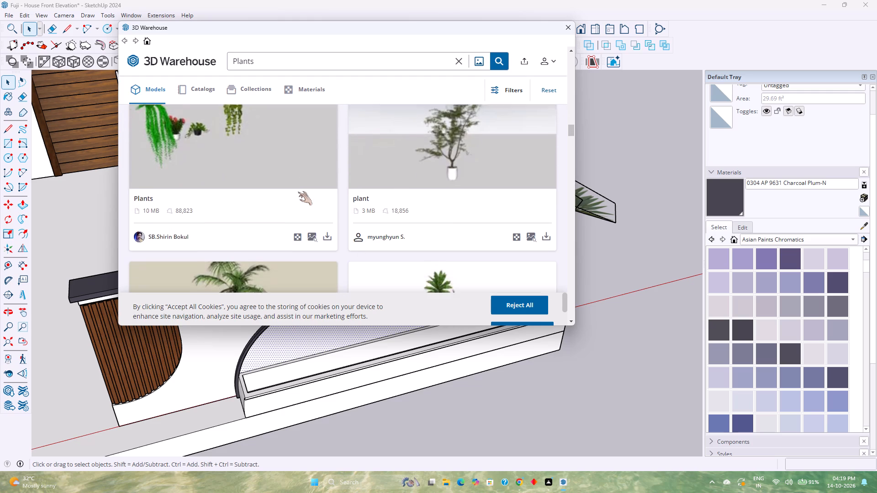
scroll(298, 192, down, 11)
scroll(302, 207, up, 5)
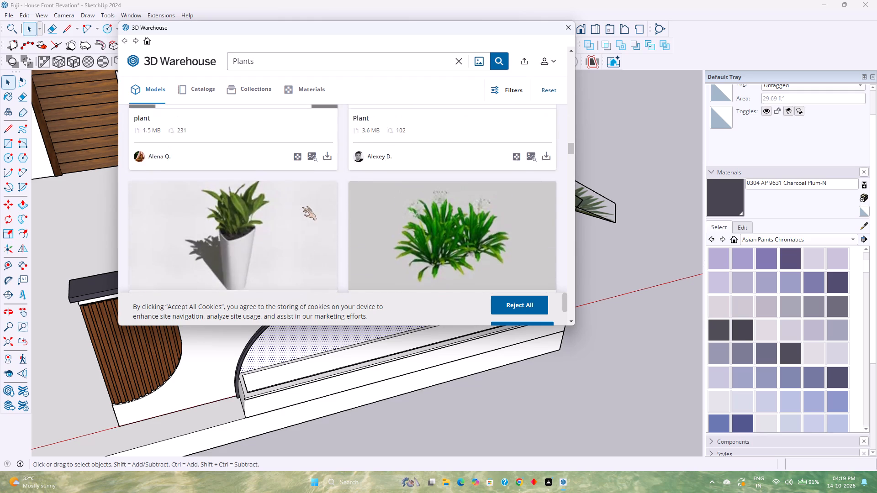
scroll(302, 207, up, 1)
scroll(302, 207, down, 7)
scroll(302, 207, up, 1)
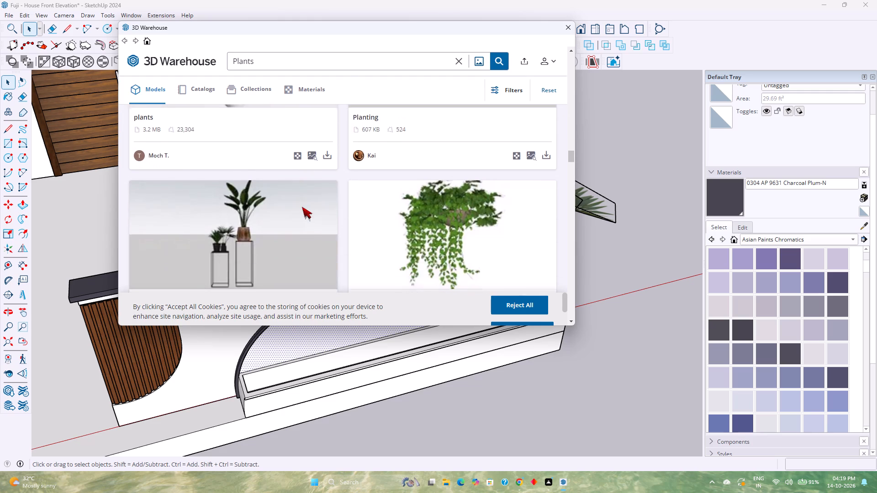
scroll(302, 207, up, 2)
scroll(414, 196, down, 1)
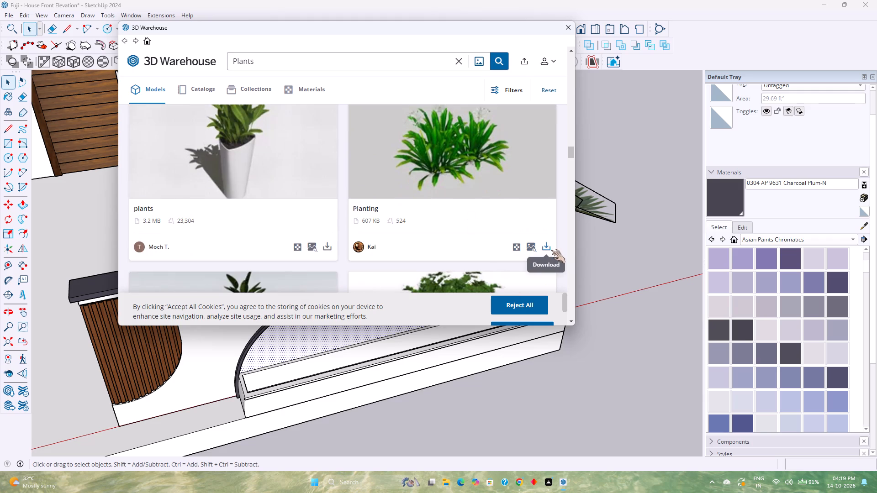
Download the Planting model with strap leaves and white flowers and place it at the trough's slatted-panel end.
click(551, 250)
click(316, 187)
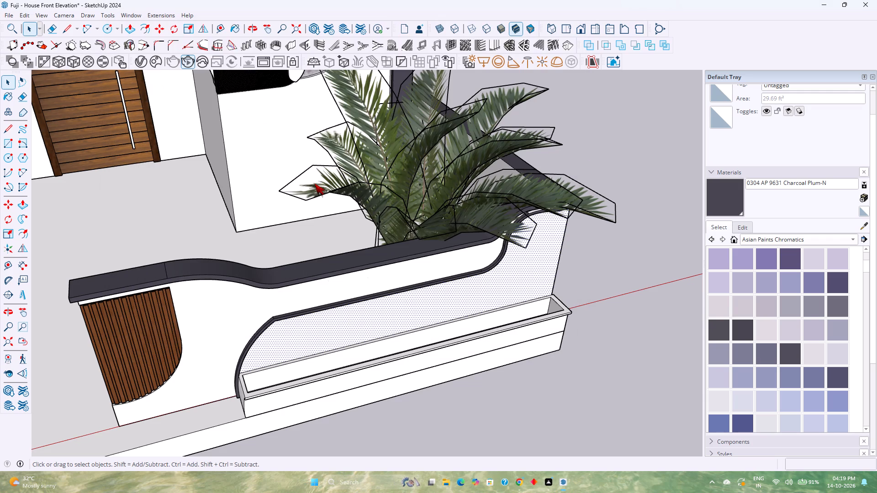
scroll(295, 272, down, 4)
click(527, 260)
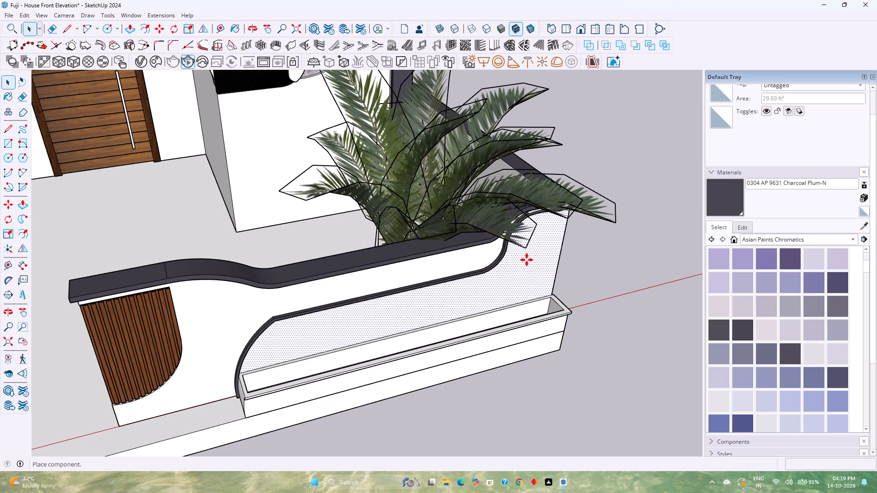
scroll(300, 384, up, 8)
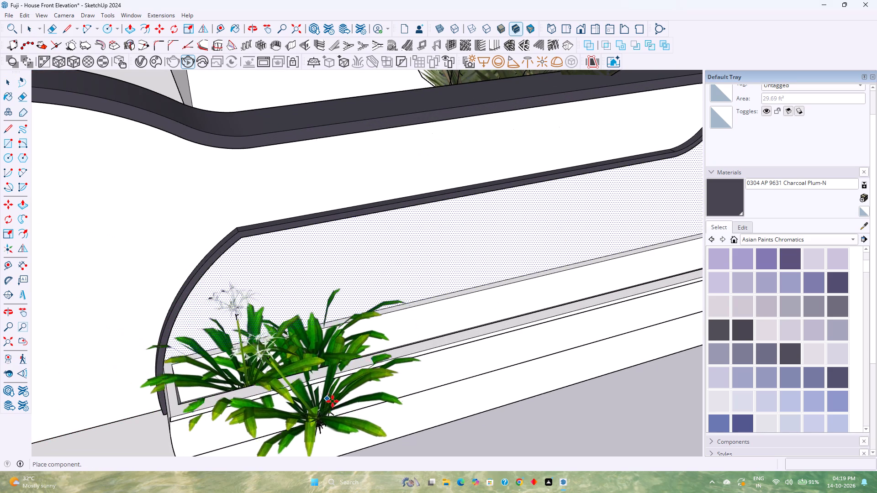
click(357, 394)
Show back edges and scale the planting down uniformly by a factor of about 0.62.
middle_drag(366, 394, 300, 378)
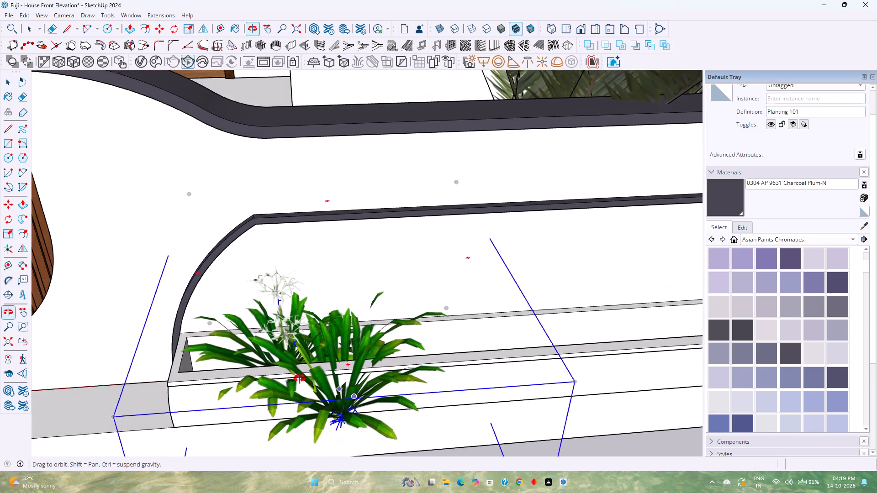
middle_drag(300, 378, 299, 378)
scroll(295, 376, down, 6)
key(s)
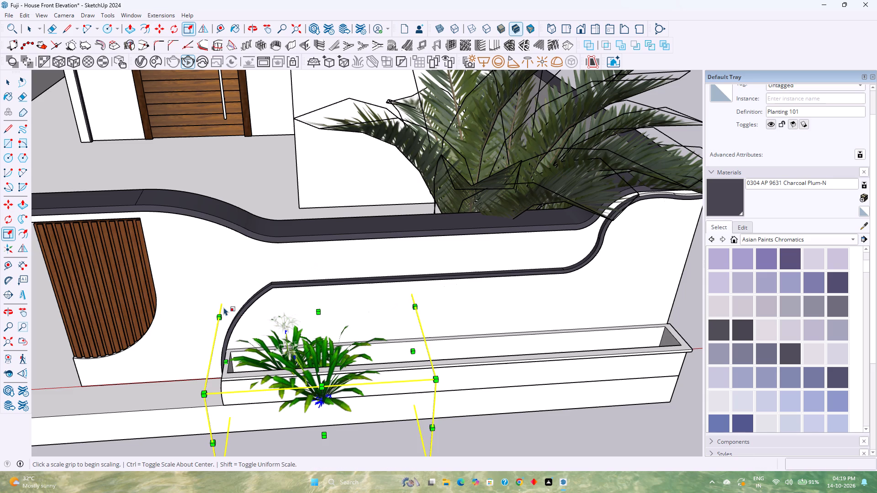
key(k)
click(227, 261)
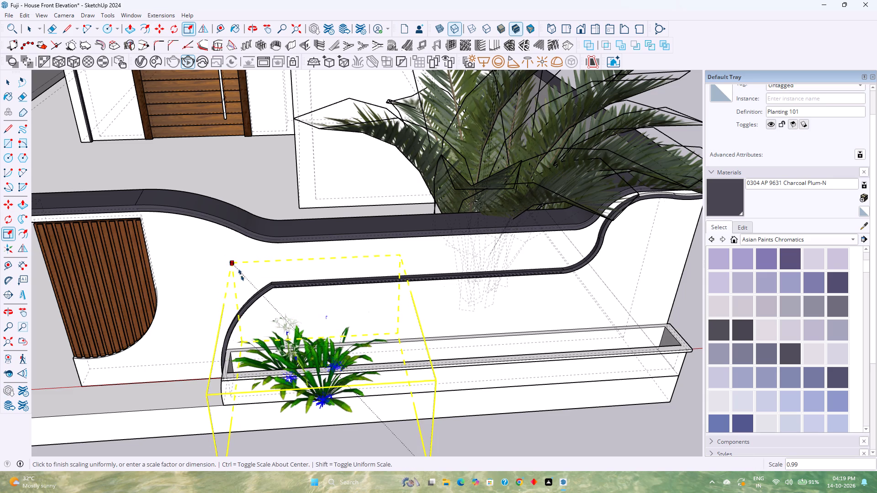
click(314, 317)
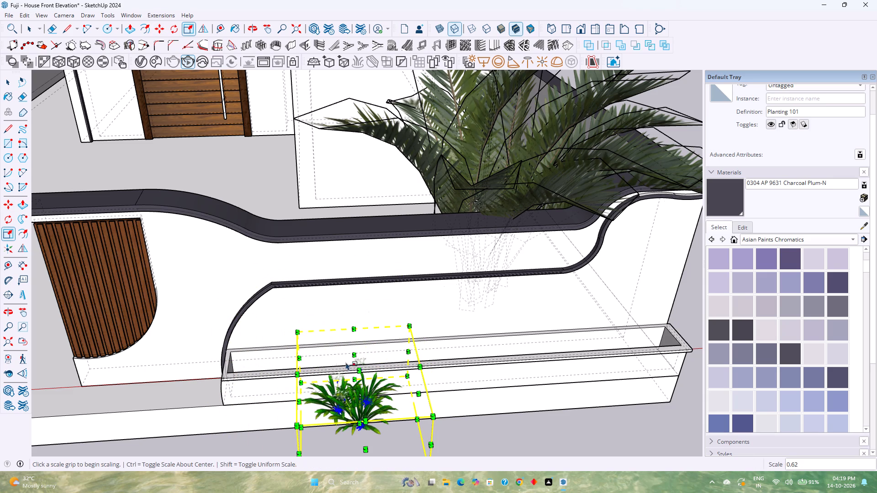
Move the planting by its lower corner about 7' 10 7/16" into the trough's end farthest from the slatted panel.
middle_drag(366, 411, 382, 349)
key(m)
middle_drag(367, 375, 381, 326)
shift+middle_drag(391, 407, 392, 348)
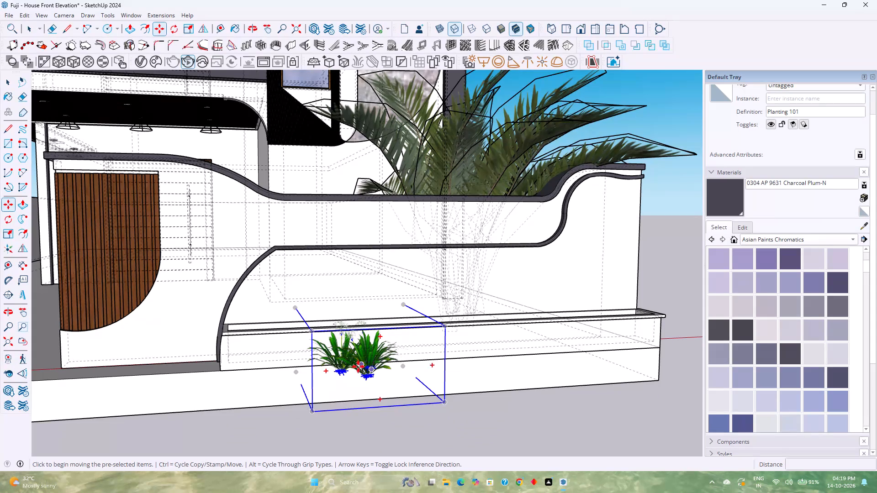
click(447, 403)
click(655, 338)
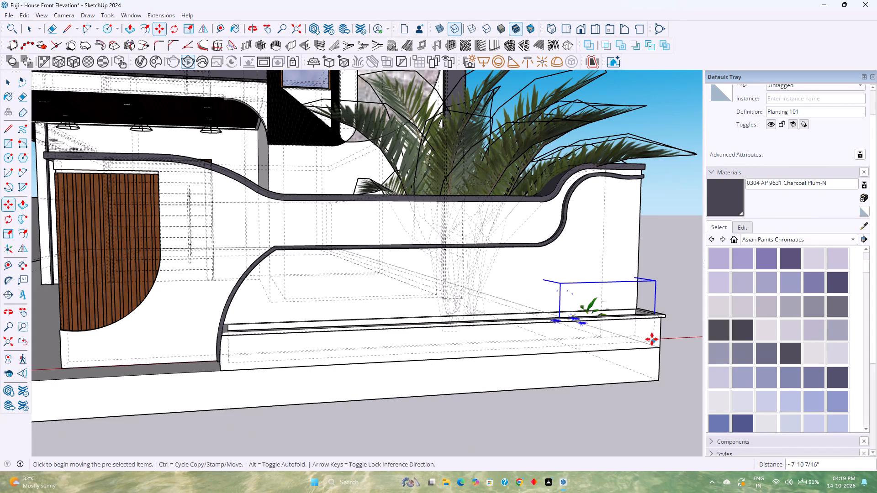
Scale the planting's depth along the green axis by about 0.28 to fit the narrow trough.
middle_drag(652, 339, 516, 445)
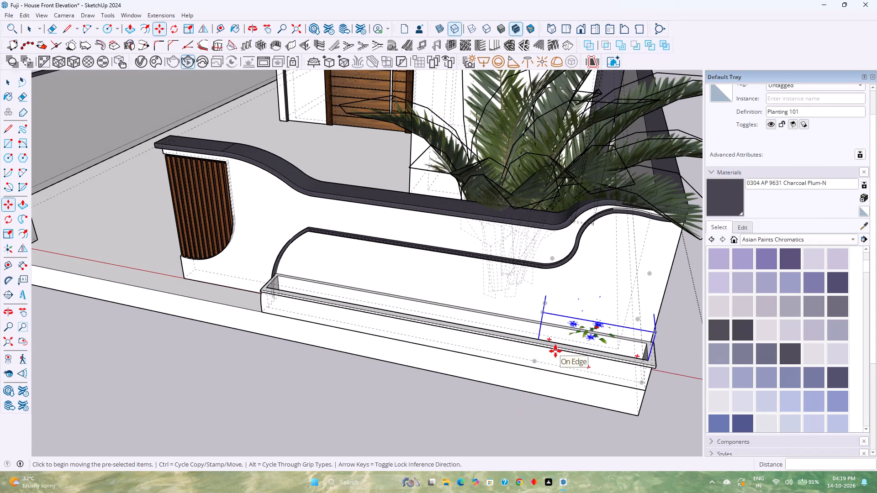
key(s)
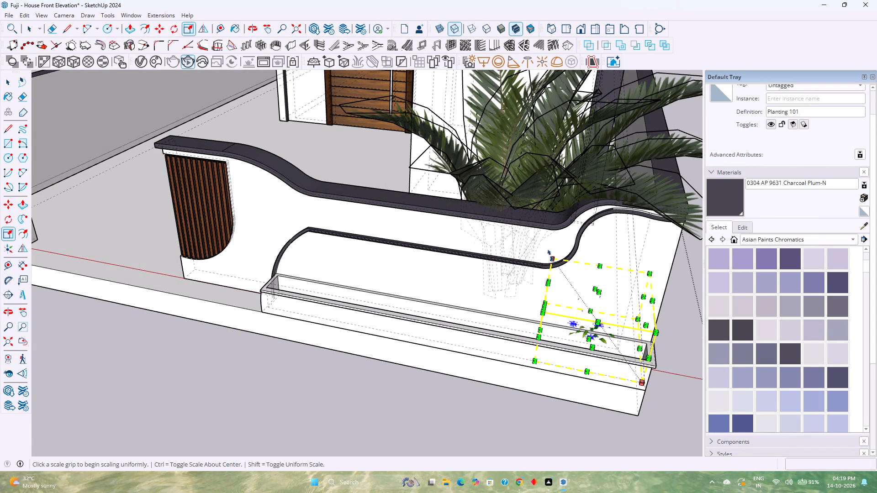
click(594, 288)
click(595, 308)
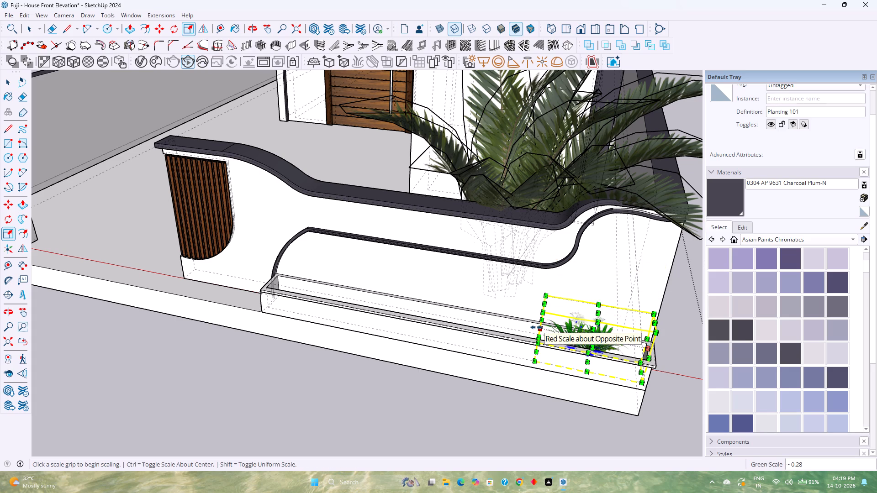
Scale the planting along the red axis by about 0.65 from its inner side, then about 1.25 from its outer side.
click(536, 327)
click(577, 330)
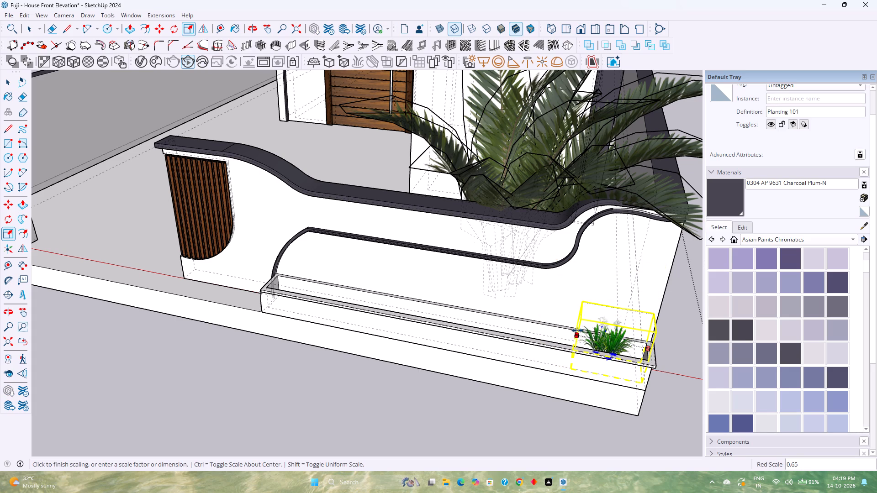
click(649, 349)
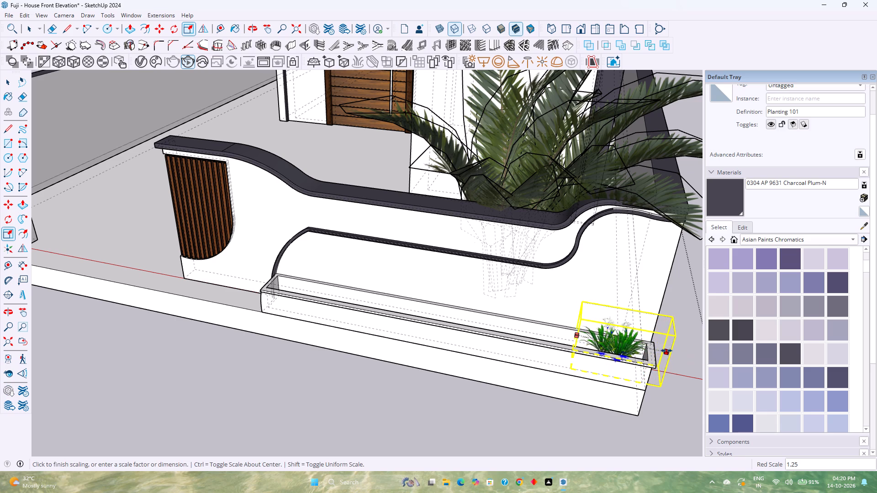
click(666, 351)
Narrow the planting from its inner side along the red axis by a factor of about 0.74.
middle_drag(629, 367, 582, 458)
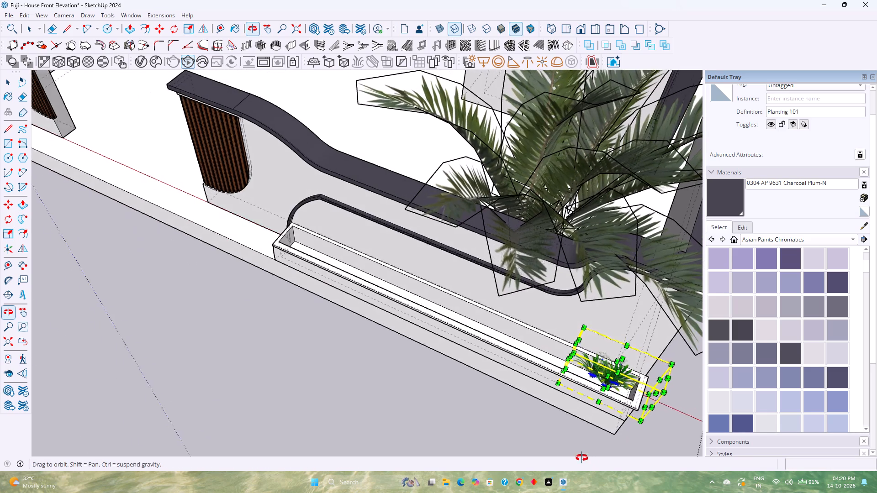
middle_drag(582, 458, 583, 459)
middle_drag(575, 415, 418, 336)
scroll(470, 425, up, 7)
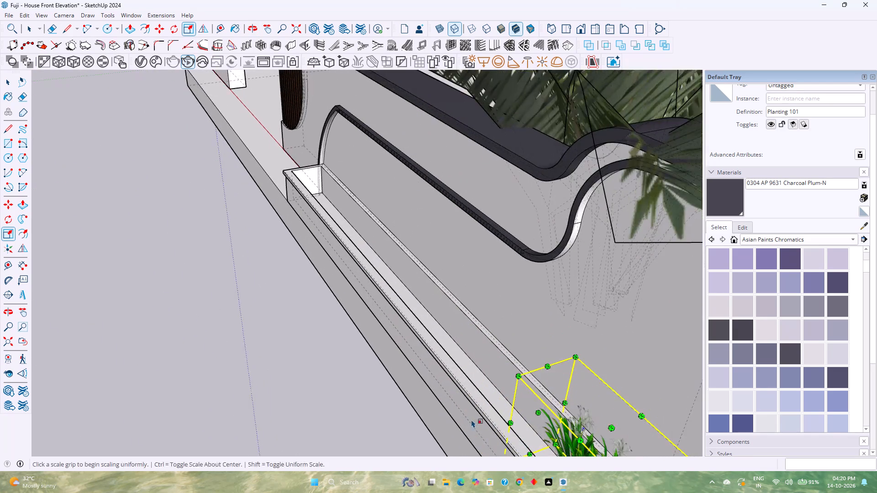
shift+middle_drag(468, 418, 426, 351)
shift+middle_click(425, 347)
scroll(499, 404, up, 7)
middle_drag(499, 404, 408, 364)
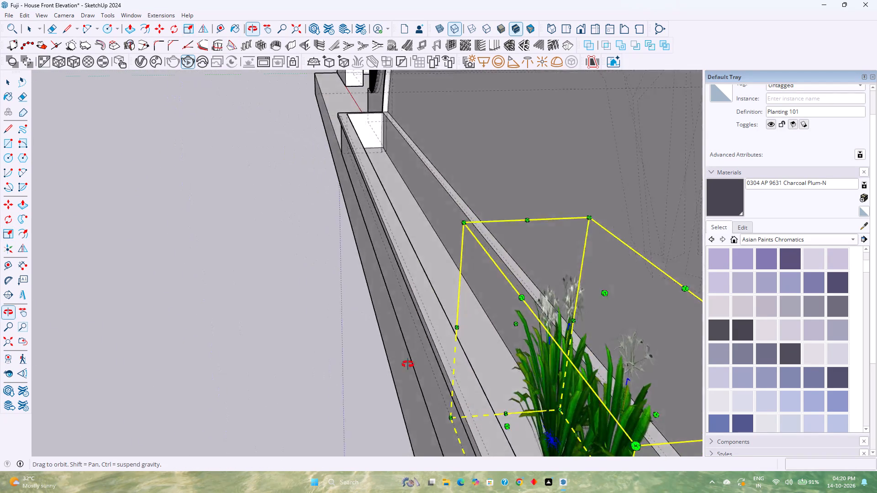
middle_drag(408, 364, 389, 359)
middle_click(388, 359)
scroll(388, 359, down, 4)
middle_drag(454, 399, 716, 394)
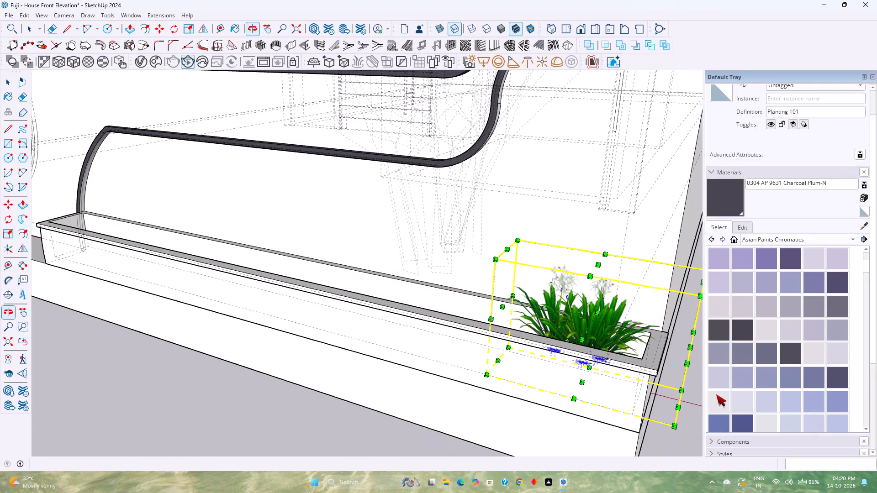
click(500, 307)
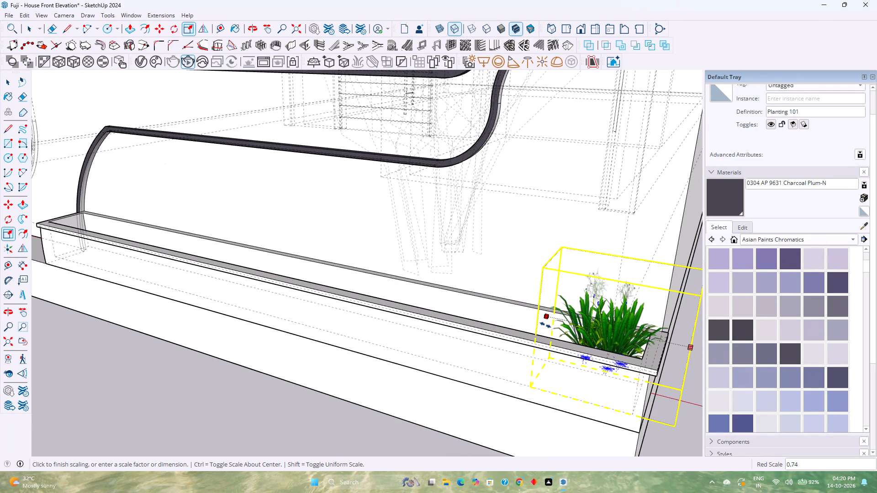
click(545, 325)
middle_drag(550, 344, 424, 363)
middle_click(424, 363)
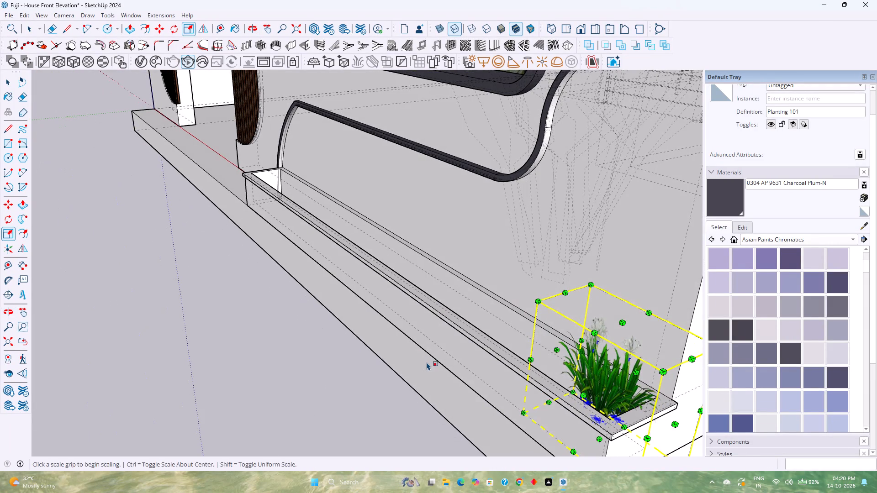
key(space)
key(Escape)
Turn off the dashed back-edge display.
scroll(427, 362, down, 2)
middle_drag(428, 362, 576, 372)
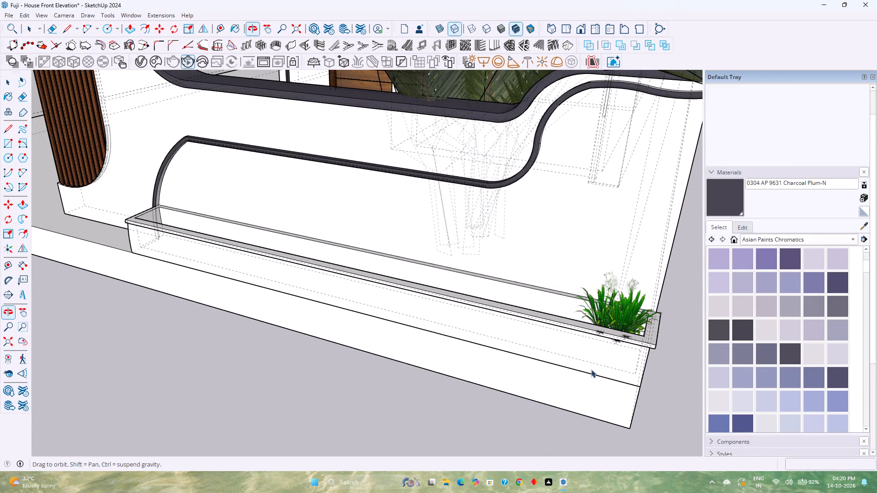
key(k)
Mirror-copy the planting along the red axis toward the trough's empty side, with the mirror plane offset about 8 5/8 inches.
click(610, 312)
double_click(619, 309)
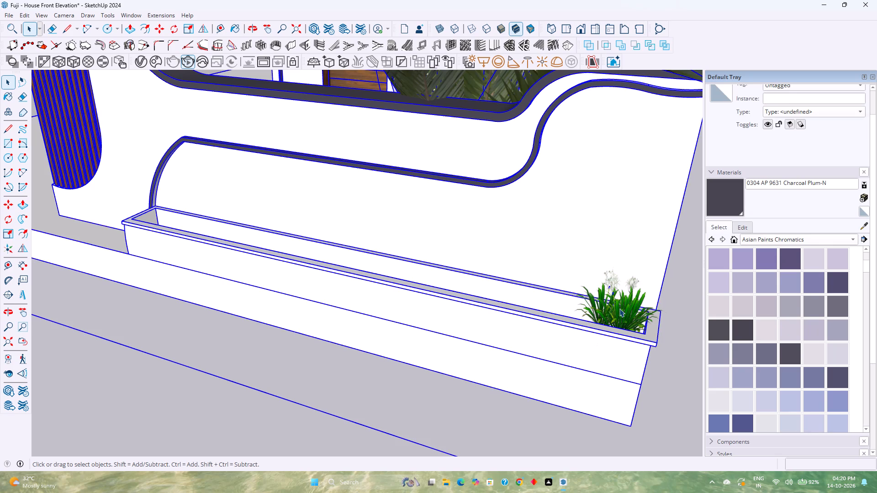
click(615, 312)
middle_click(454, 324)
middle_drag(454, 324, 463, 319)
middle_click(467, 317)
middle_drag(467, 317, 491, 306)
middle_click(491, 306)
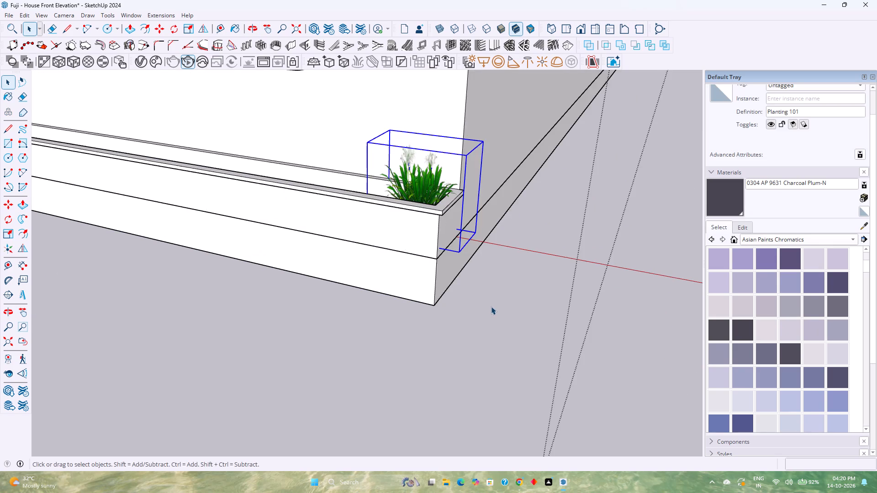
scroll(491, 306, down, 7)
middle_drag(364, 310, 470, 265)
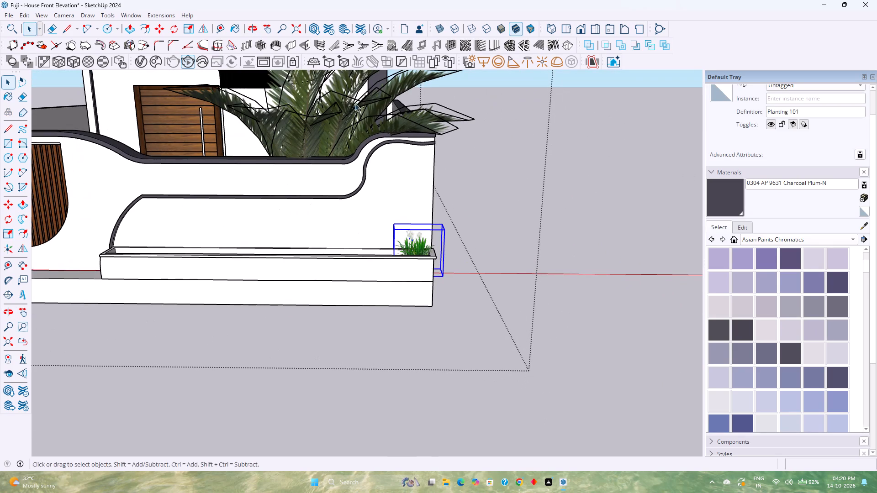
click(205, 27)
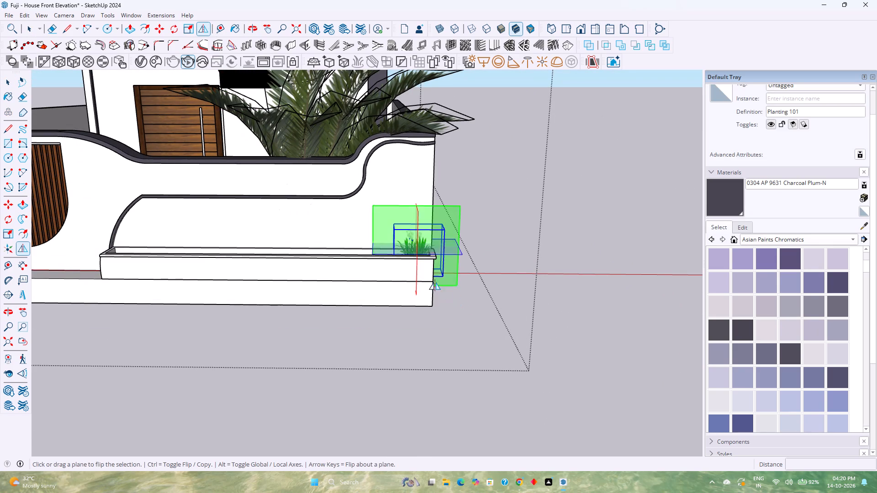
drag(418, 284, 411, 282)
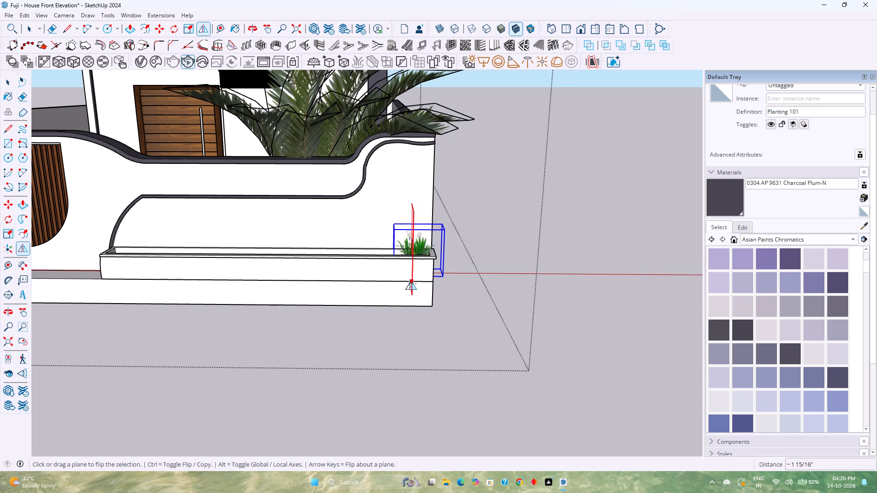
drag(411, 282, 395, 281)
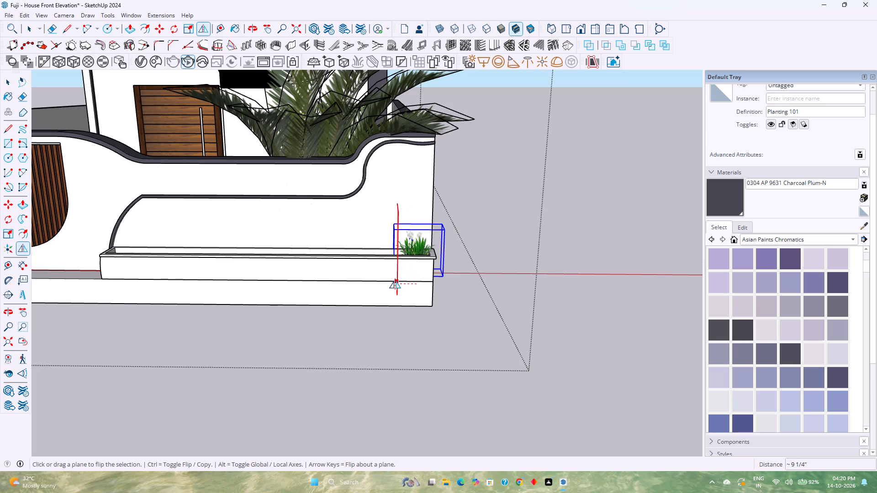
drag(395, 281, 397, 281)
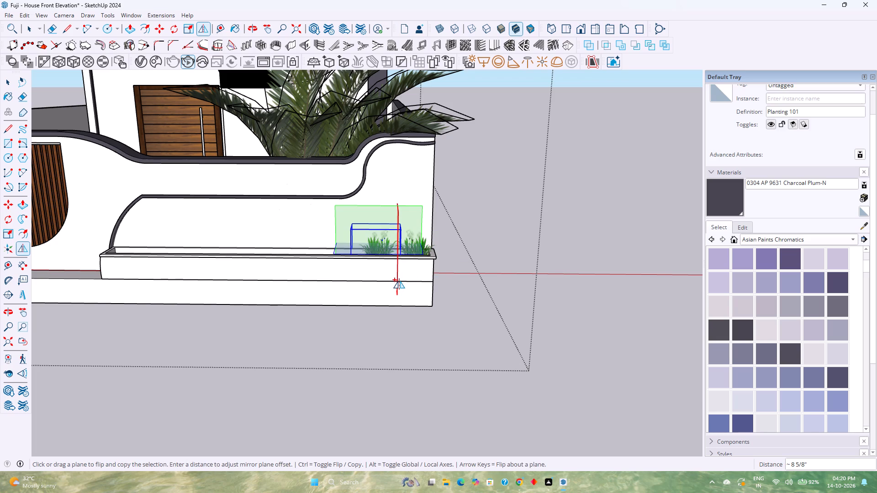
key(space)
Mirror-copy both plantings together farther along the trough, with the mirror plane offset about 1' 3 15/16".
click(412, 241)
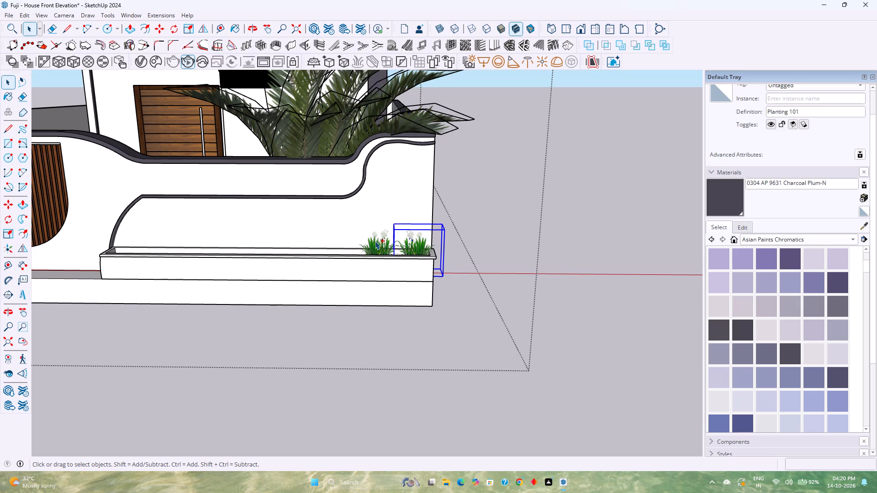
ctrl+click(375, 241)
click(203, 27)
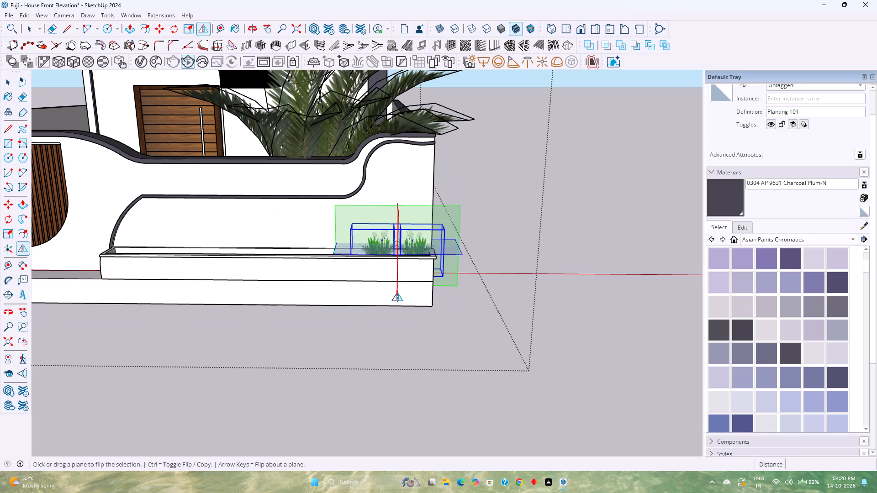
drag(397, 294, 362, 292)
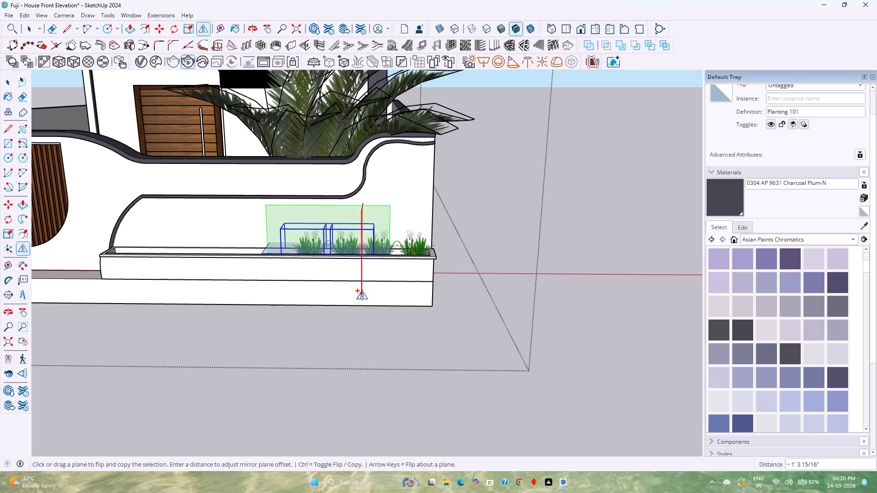
key(space)
key(Escape)
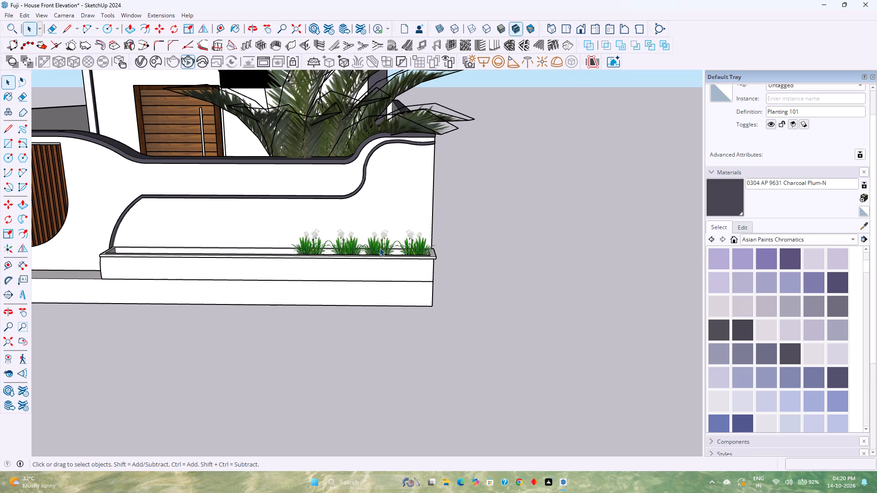
Copy all four plantings along the red axis by about 5' 4 1/4" into the empty part of the trough.
scroll(380, 248, down, 3)
middle_drag(380, 248, 386, 314)
scroll(386, 255, up, 4)
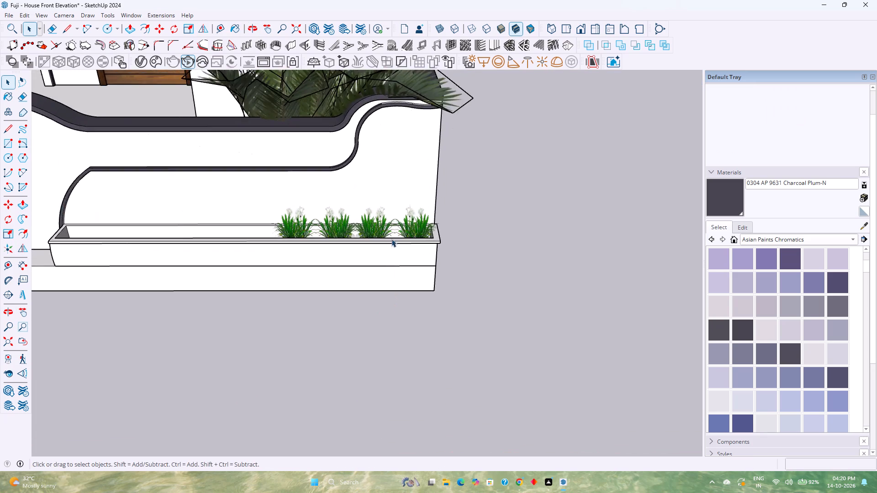
scroll(391, 239, up, 4)
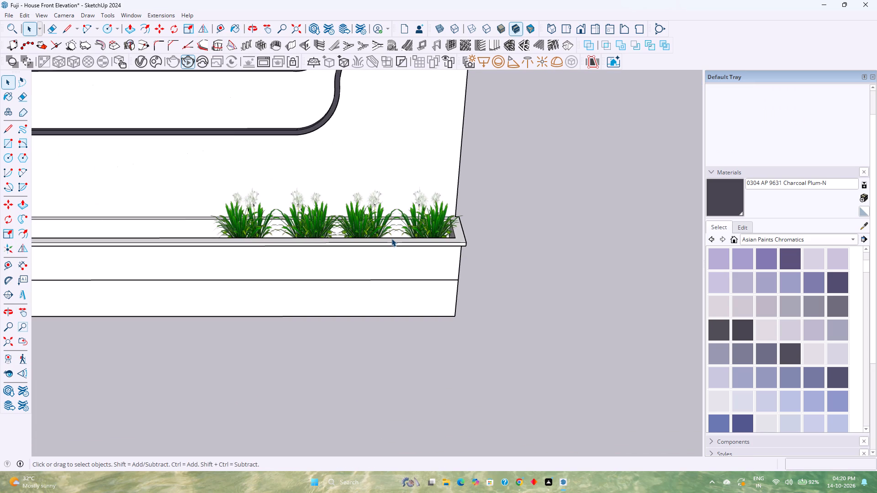
middle_drag(424, 233, 431, 287)
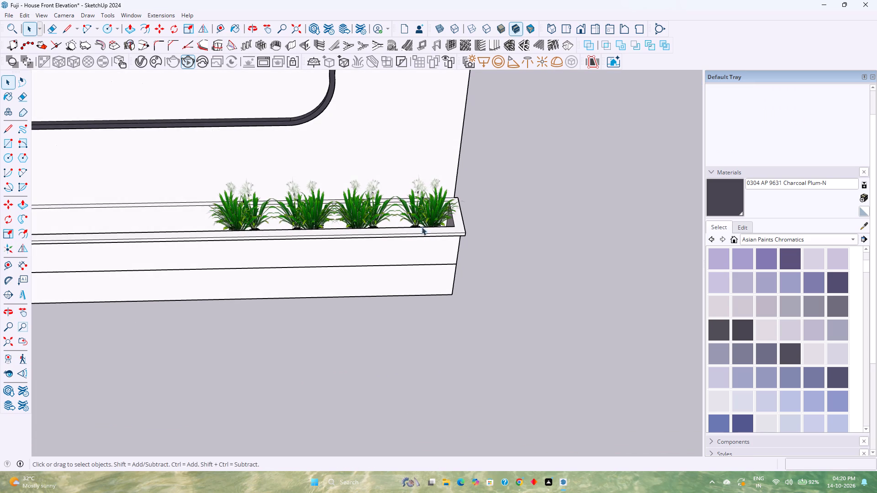
click(422, 218)
double_click(422, 218)
click(425, 214)
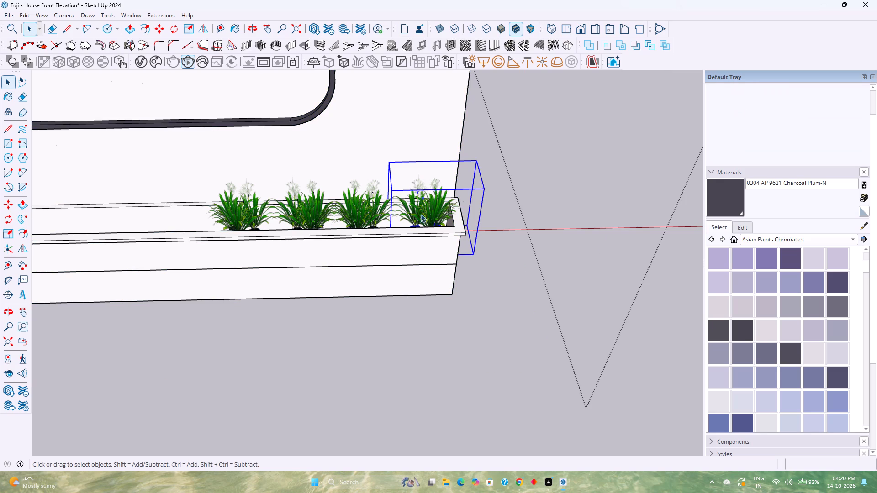
ctrl+click(369, 211)
ctrl+click(299, 214)
ctrl+click(243, 210)
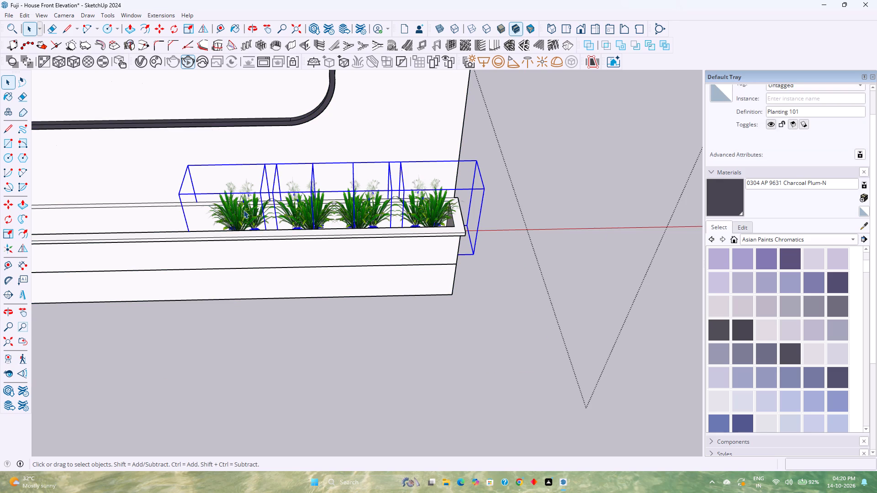
key(m)
click(473, 254)
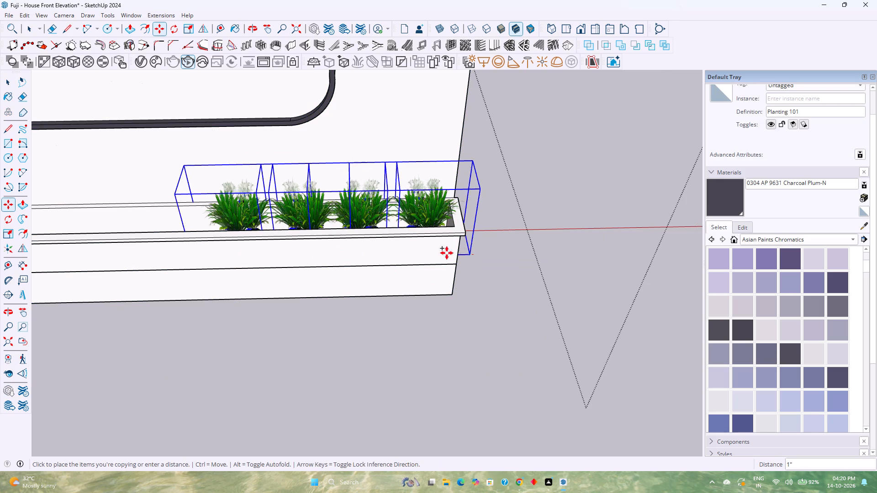
click(233, 257)
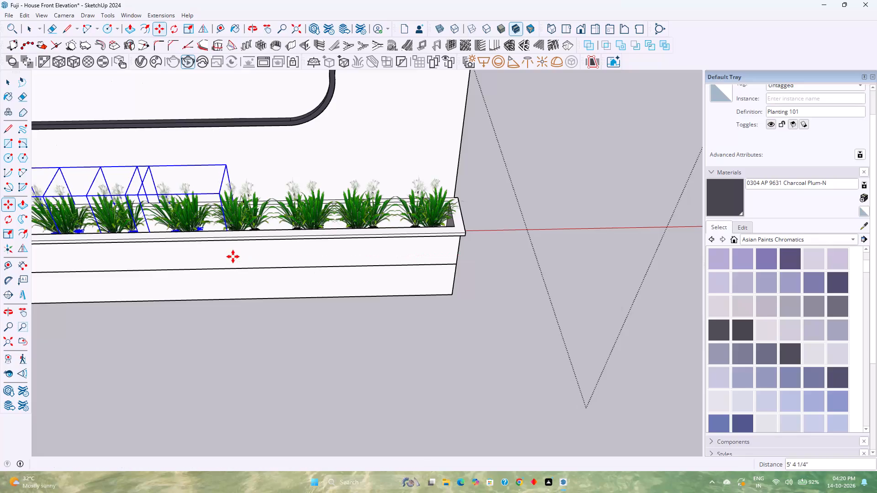
scroll(233, 257, down, 6)
shift+middle_drag(233, 257, 382, 260)
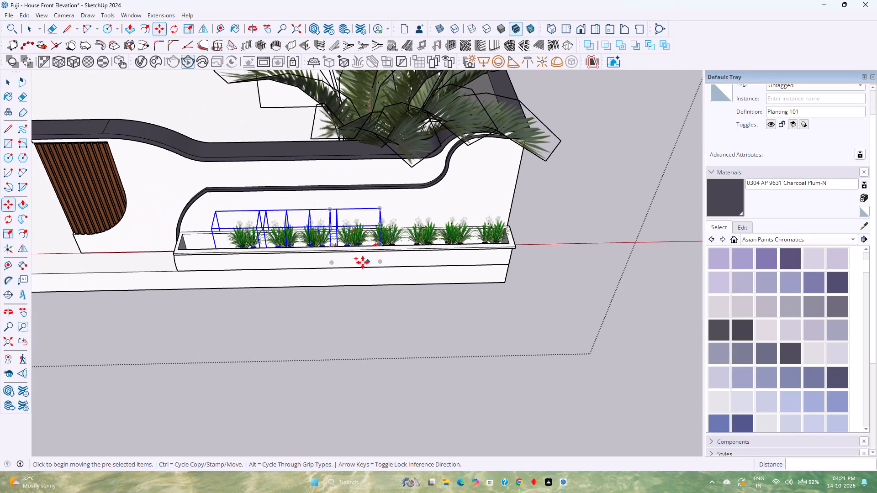
key(Escape)
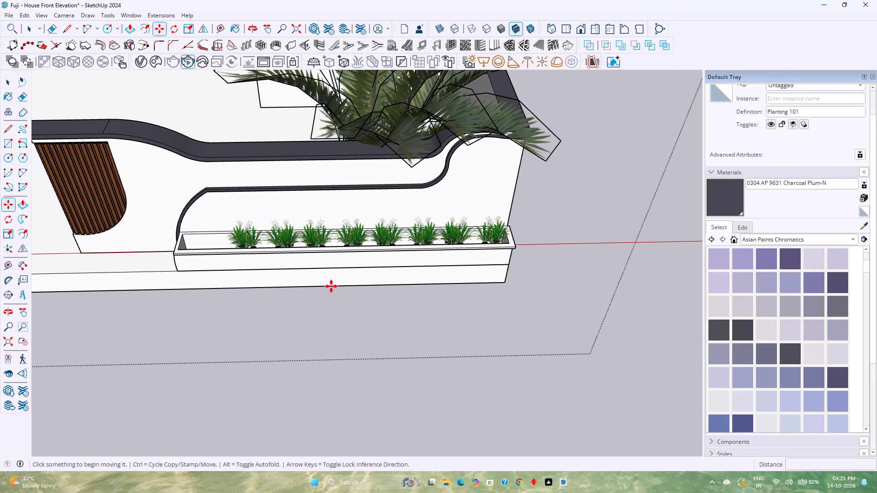
key(space)
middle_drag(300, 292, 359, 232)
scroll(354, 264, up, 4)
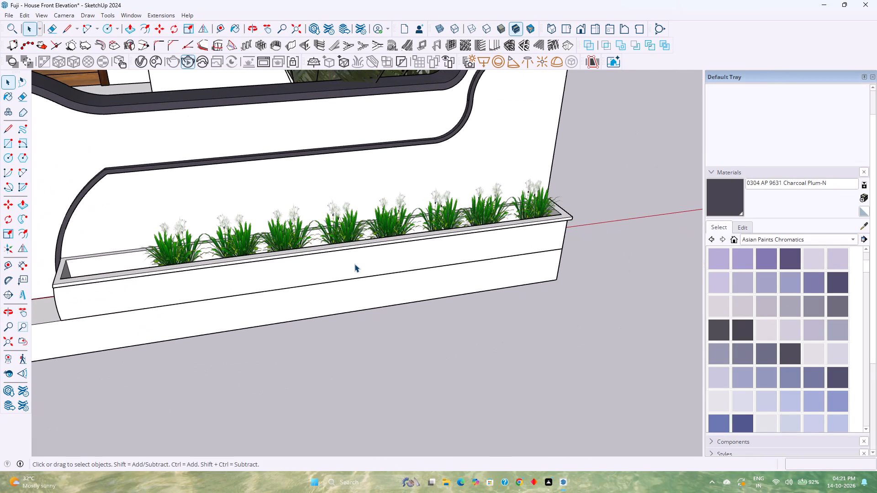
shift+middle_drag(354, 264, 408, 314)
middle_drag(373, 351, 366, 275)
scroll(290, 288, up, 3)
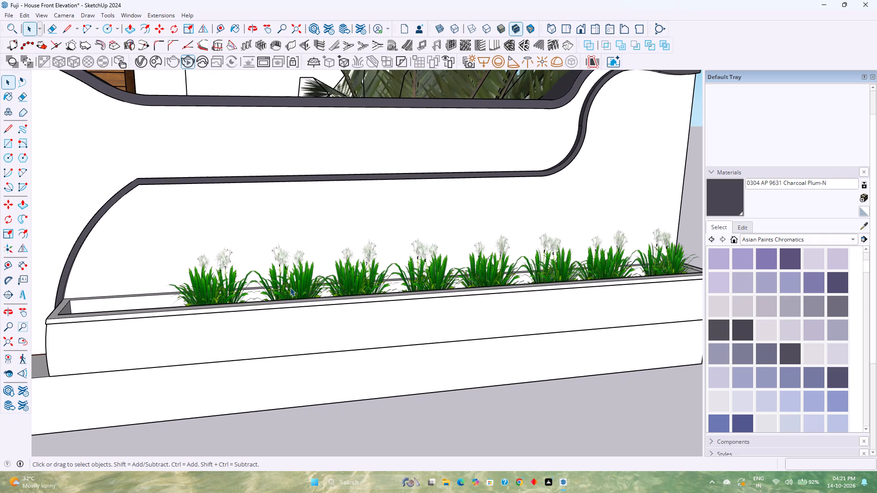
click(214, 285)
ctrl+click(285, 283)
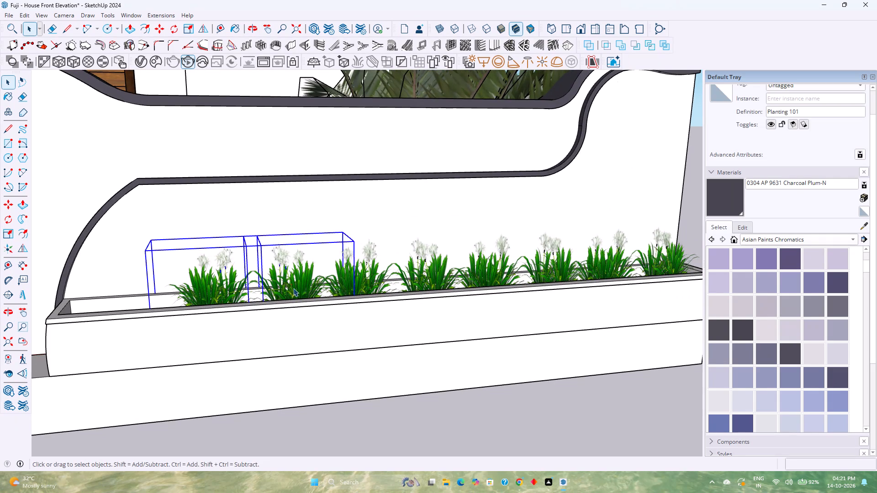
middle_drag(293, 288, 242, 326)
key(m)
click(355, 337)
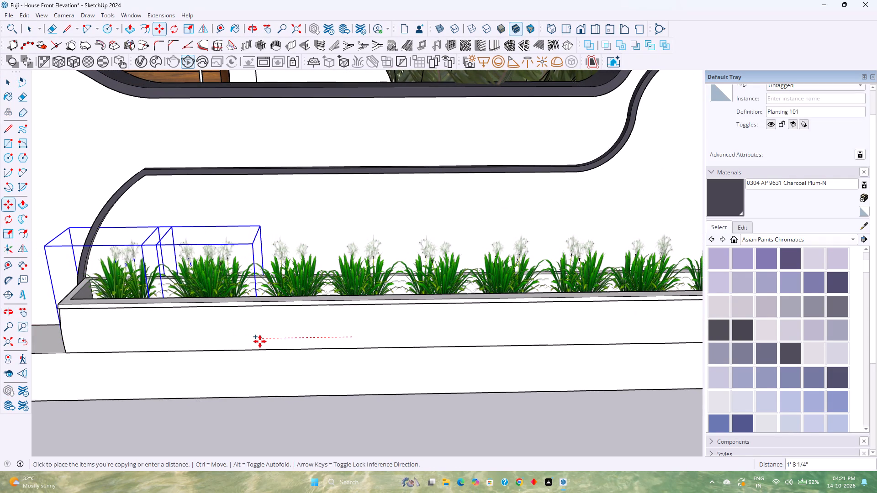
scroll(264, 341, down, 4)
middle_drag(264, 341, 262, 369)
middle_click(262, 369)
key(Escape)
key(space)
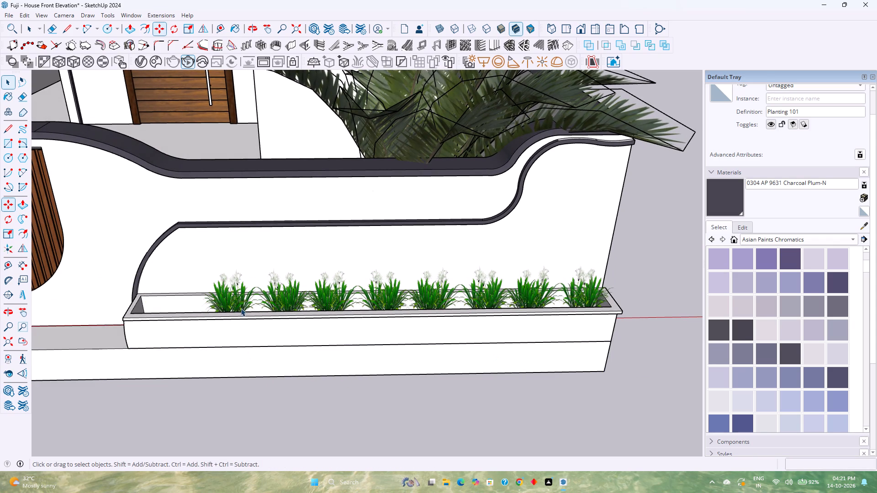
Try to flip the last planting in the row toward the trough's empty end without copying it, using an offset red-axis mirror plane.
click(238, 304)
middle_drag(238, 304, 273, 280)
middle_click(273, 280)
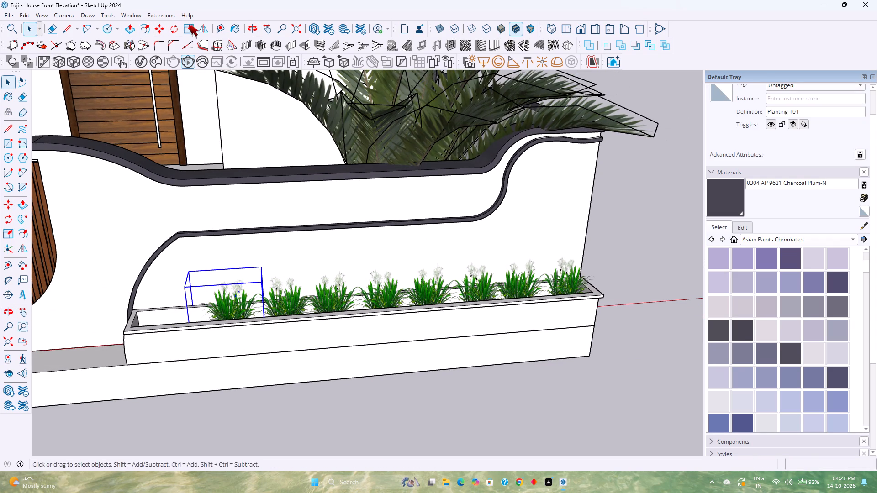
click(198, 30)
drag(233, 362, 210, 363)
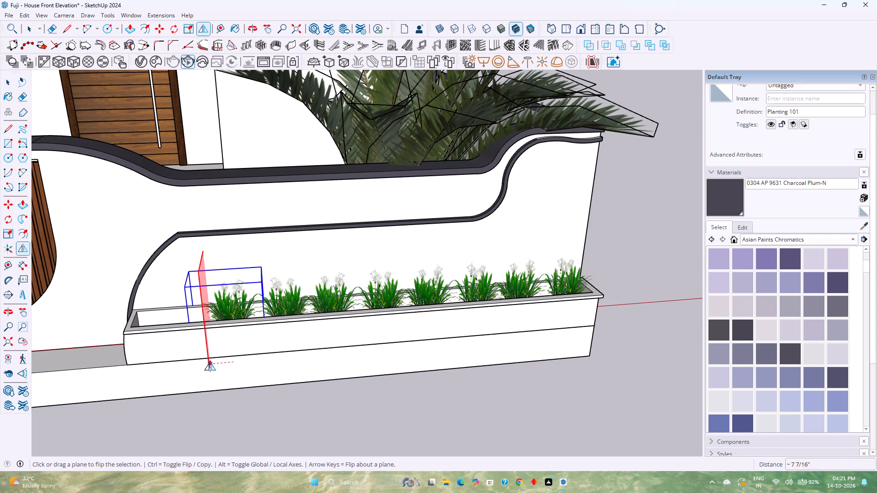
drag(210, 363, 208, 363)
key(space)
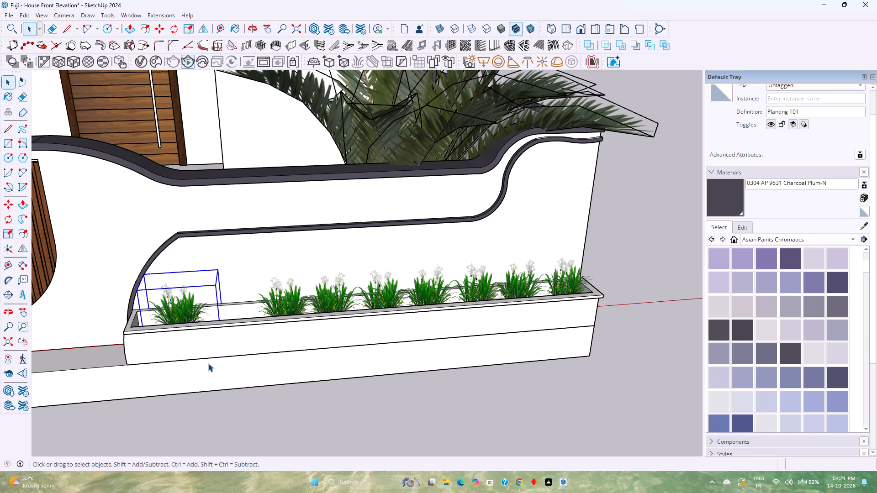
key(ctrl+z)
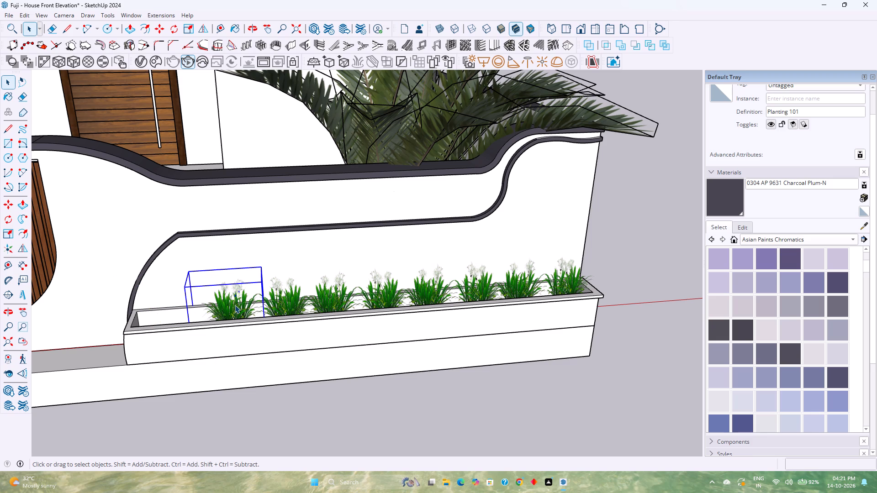
Mirror-copy the last planting into the trough's empty end, with the red-axis mirror plane offset about 11 5/16 inches.
click(200, 31)
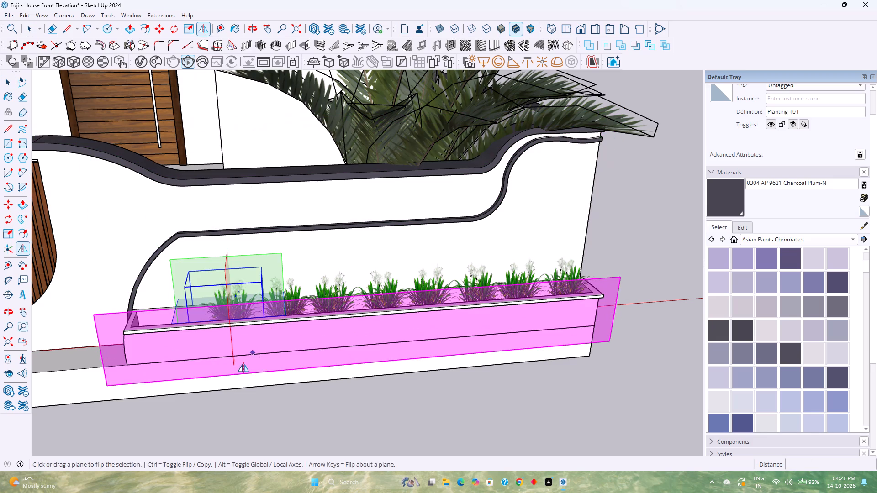
drag(235, 364, 197, 364)
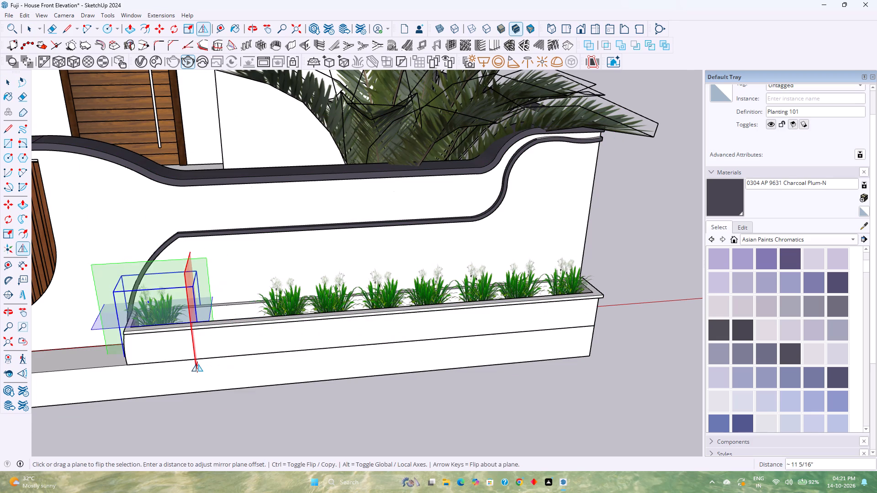
key(space)
key(Escape)
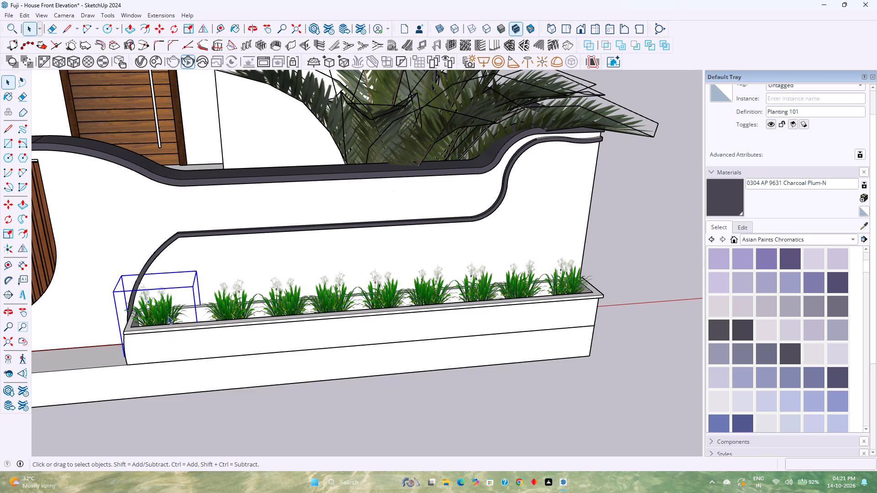
Move the new end planting along the red axis closer to its neighbour so it sits inside the trough.
click(168, 307)
triple_click(158, 313)
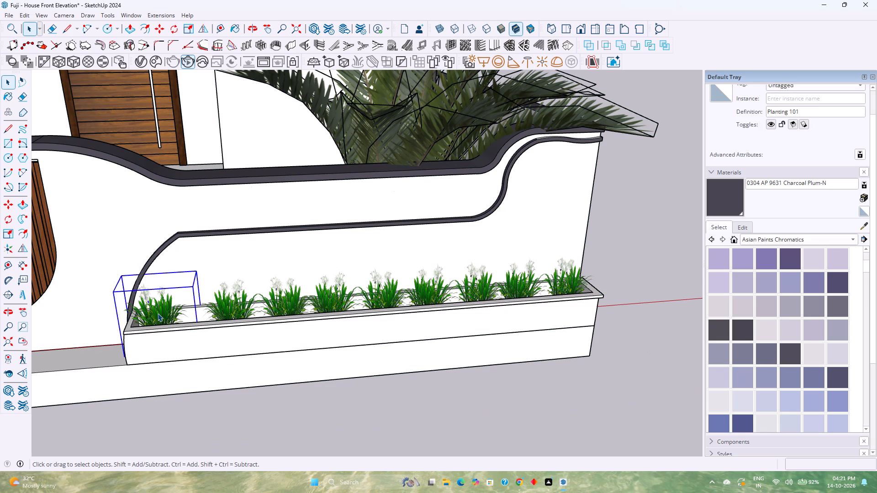
key(m)
click(200, 352)
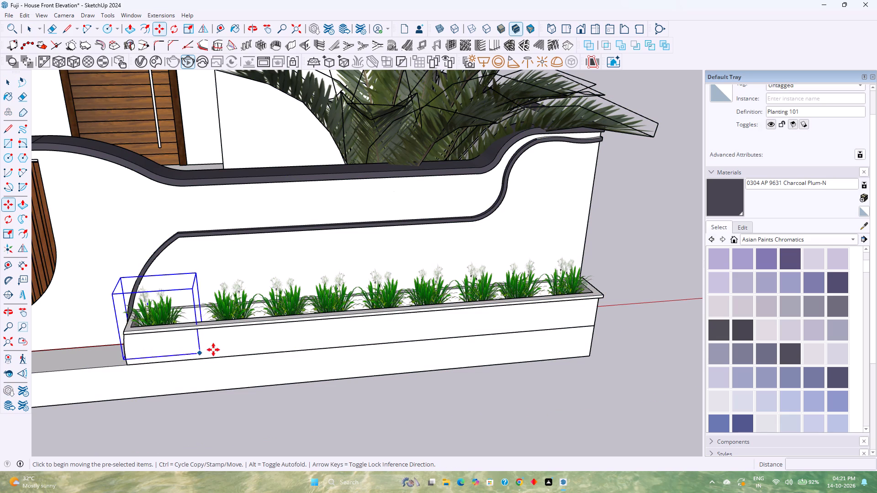
click(221, 349)
key(space)
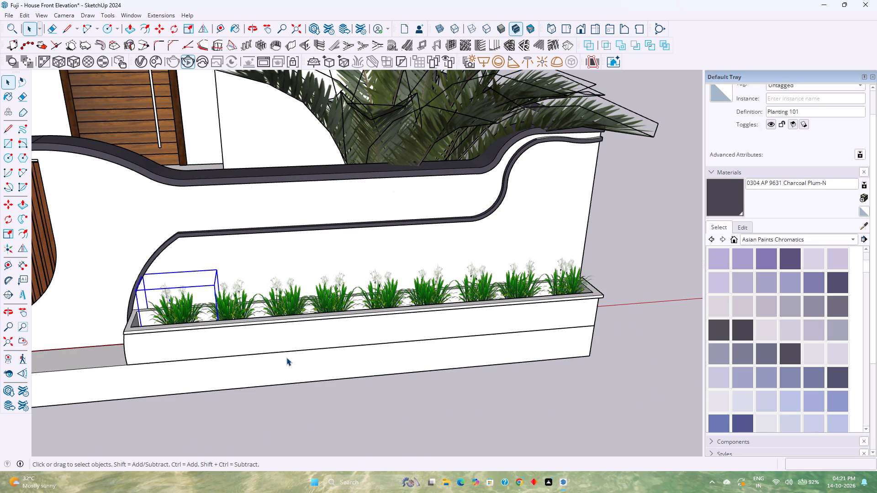
Reopen 3D Warehouse and look through the Plants model results for another plant to decorate the front elevation.
scroll(286, 357, down, 5)
middle_drag(340, 384, 275, 362)
middle_drag(402, 270, 407, 265)
middle_click(408, 265)
scroll(408, 265, down, 8)
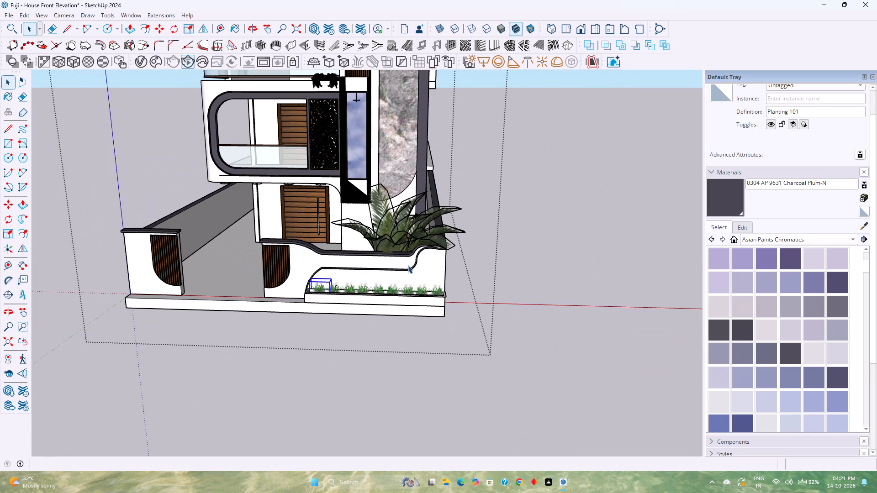
click(135, 16)
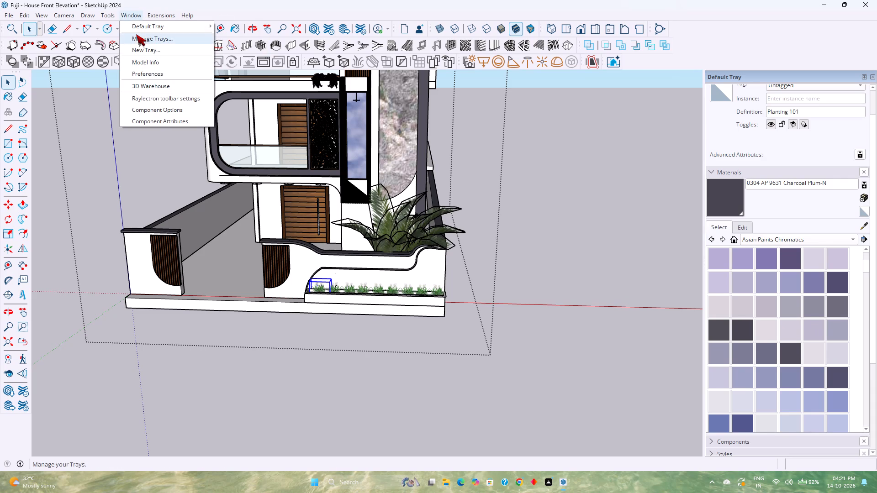
click(162, 89)
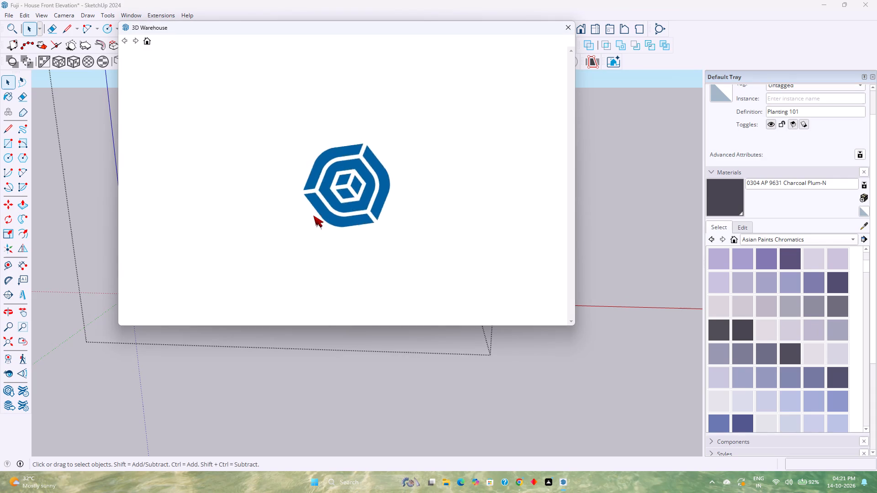
scroll(303, 217, down, 6)
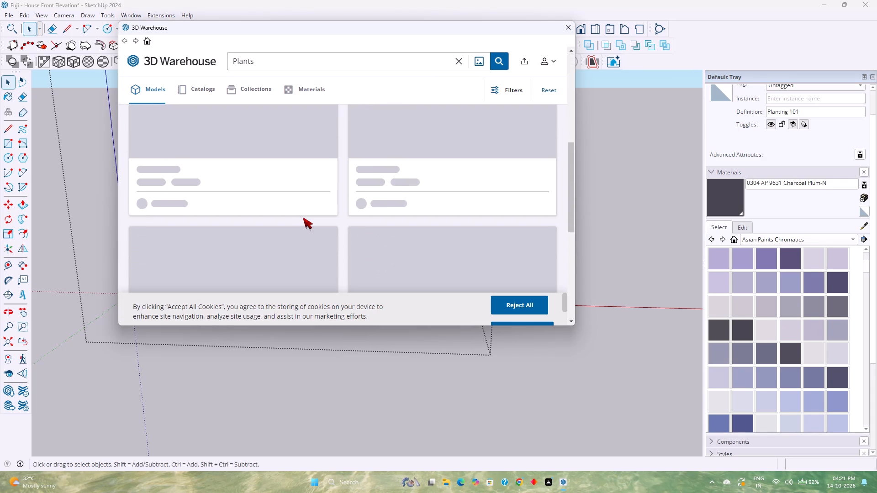
scroll(303, 217, down, 16)
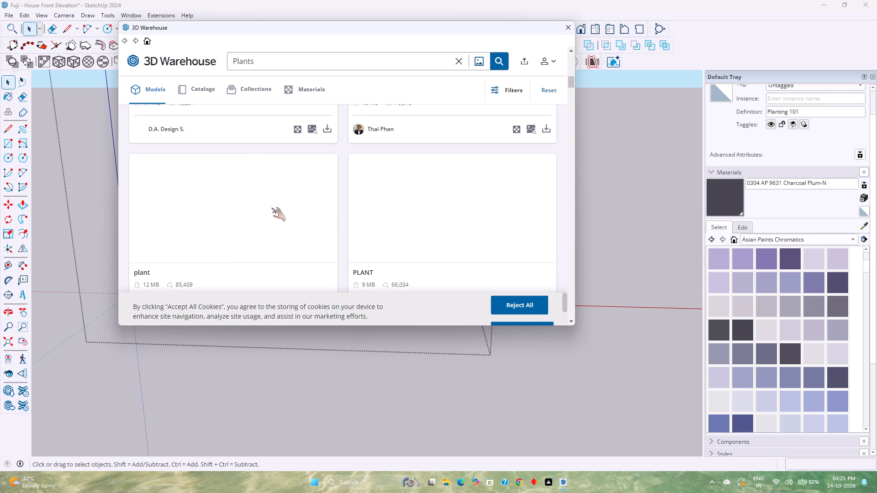
scroll(284, 231, down, 4)
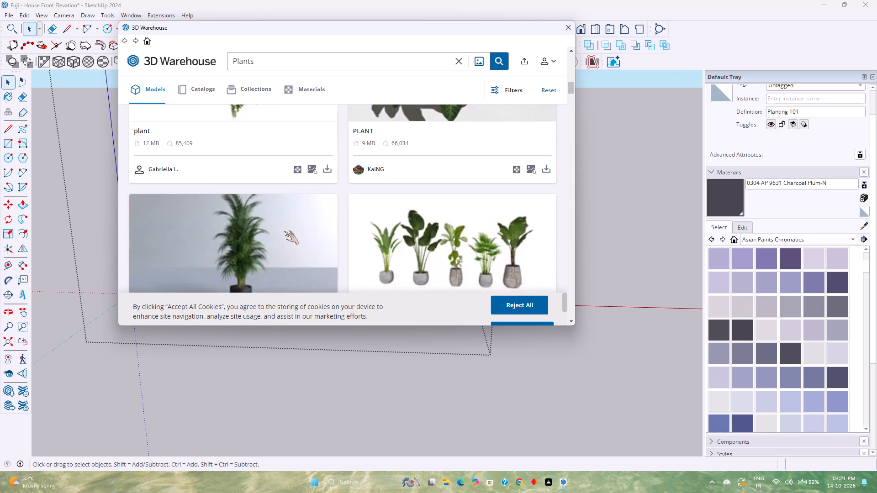
scroll(284, 231, down, 10)
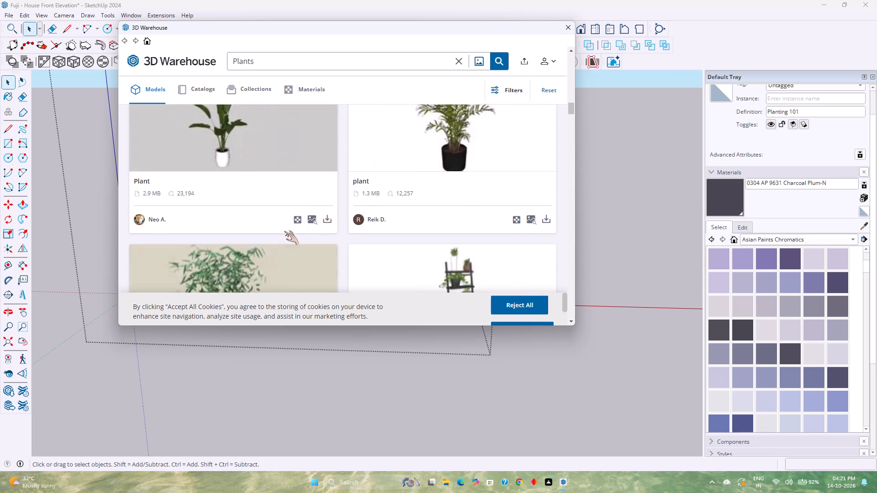
scroll(284, 231, down, 17)
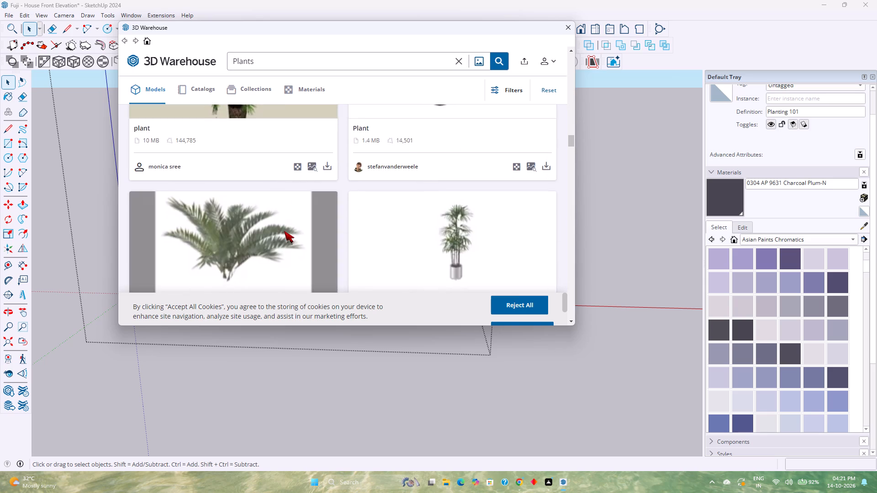
scroll(284, 231, down, 7)
scroll(283, 231, up, 1)
scroll(283, 231, down, 4)
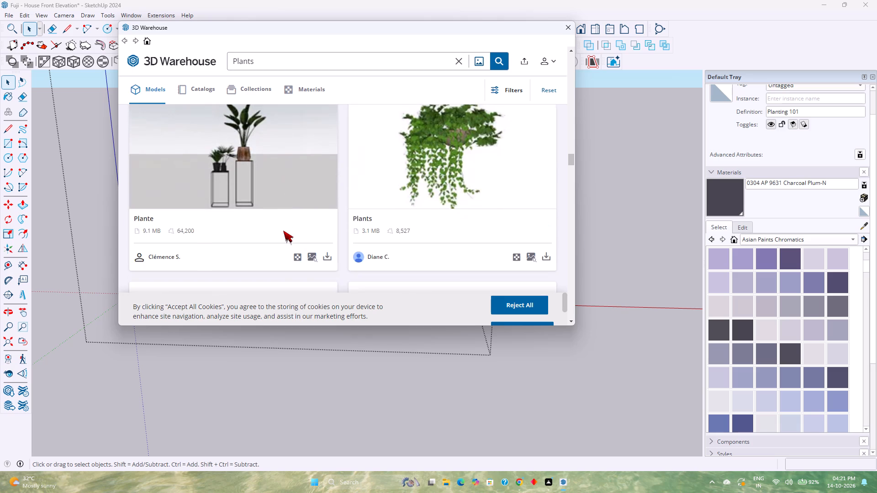
scroll(283, 231, down, 5)
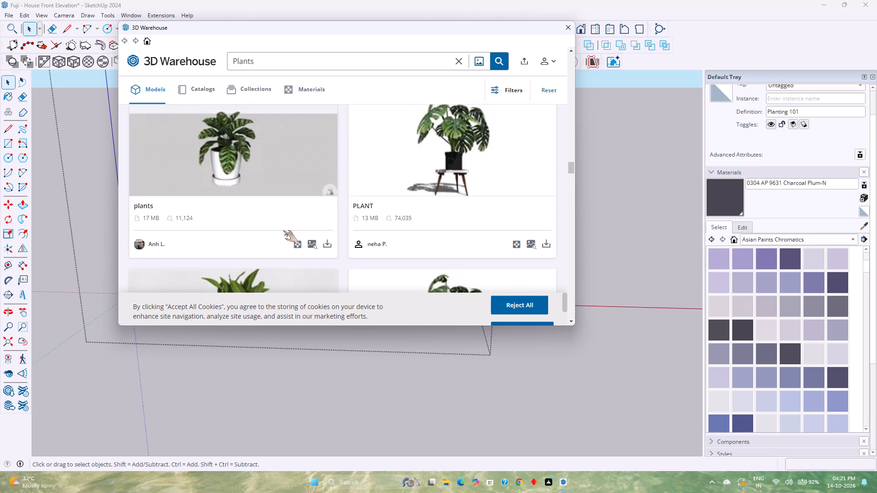
scroll(283, 231, down, 10)
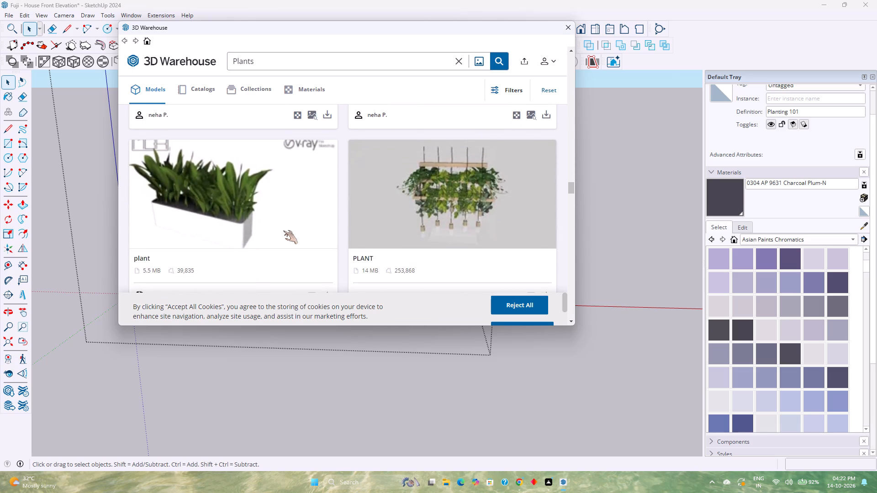
scroll(283, 231, up, 4)
scroll(283, 231, down, 7)
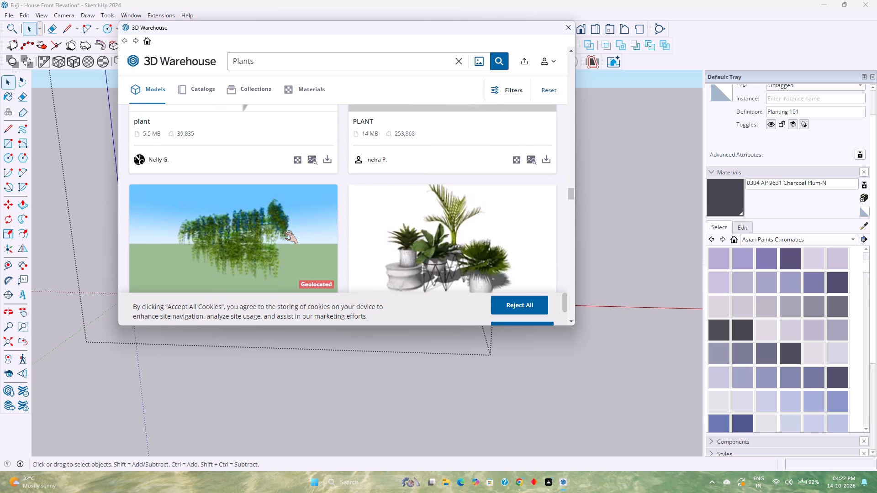
scroll(283, 231, down, 6)
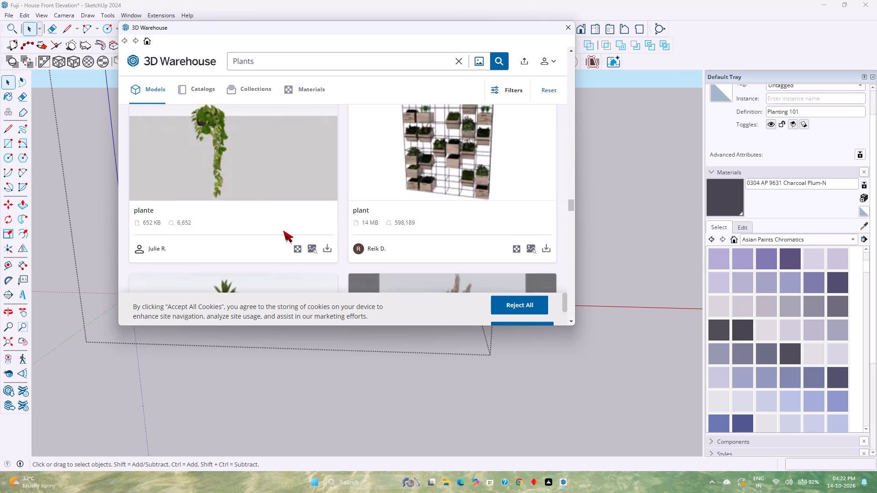
scroll(283, 231, down, 5)
scroll(283, 231, up, 3)
scroll(283, 231, down, 4)
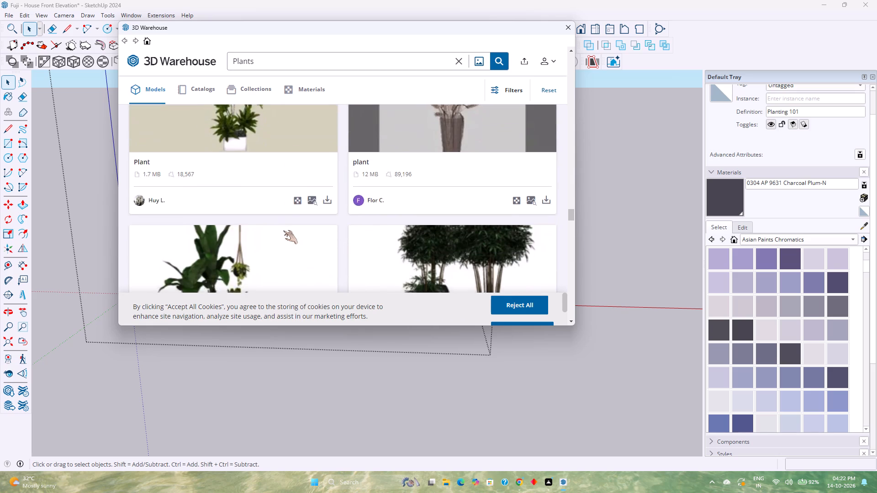
scroll(283, 231, down, 9)
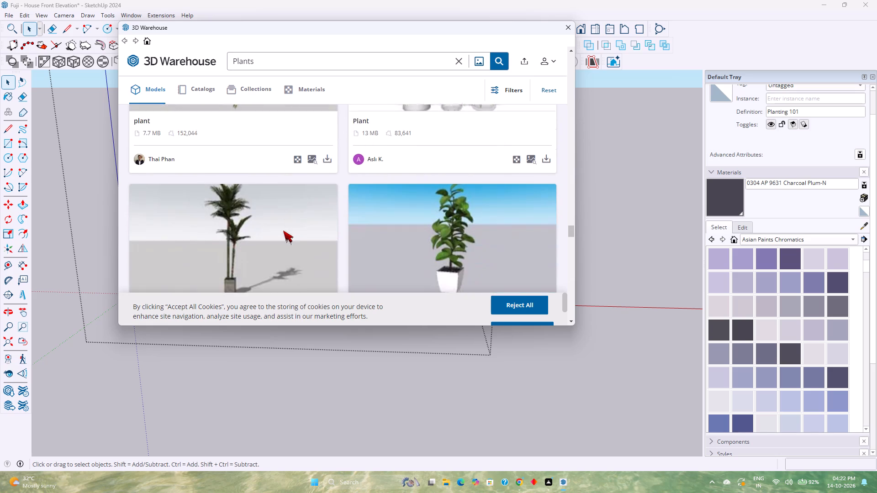
scroll(283, 231, down, 9)
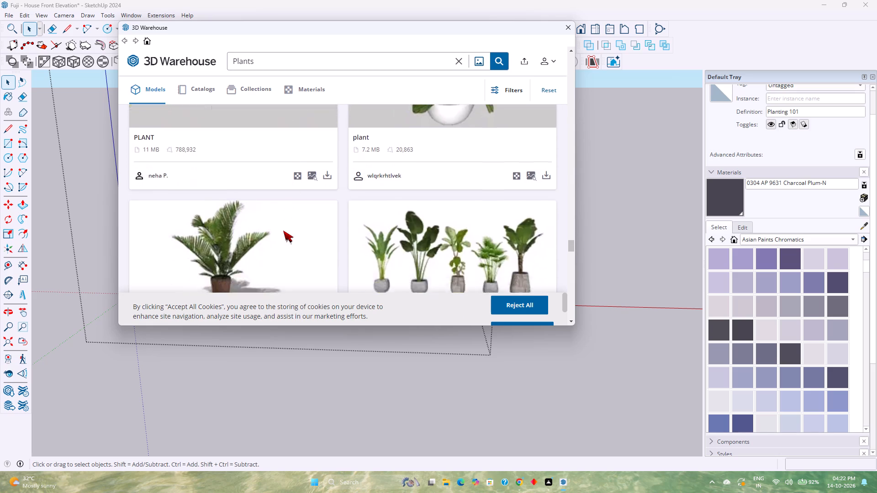
scroll(283, 231, down, 7)
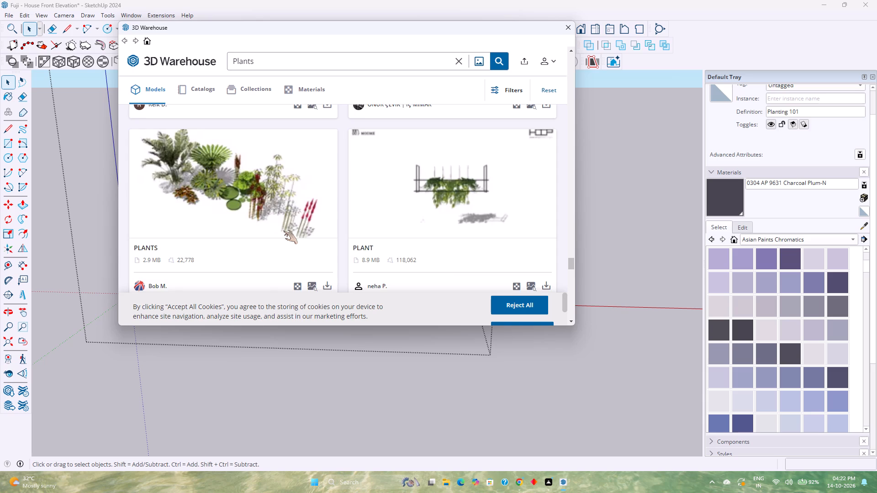
scroll(283, 231, down, 7)
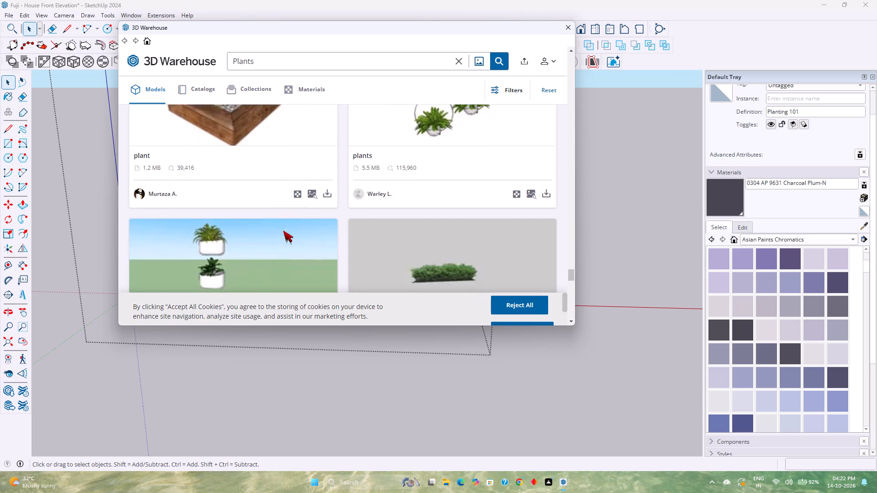
scroll(283, 231, down, 2)
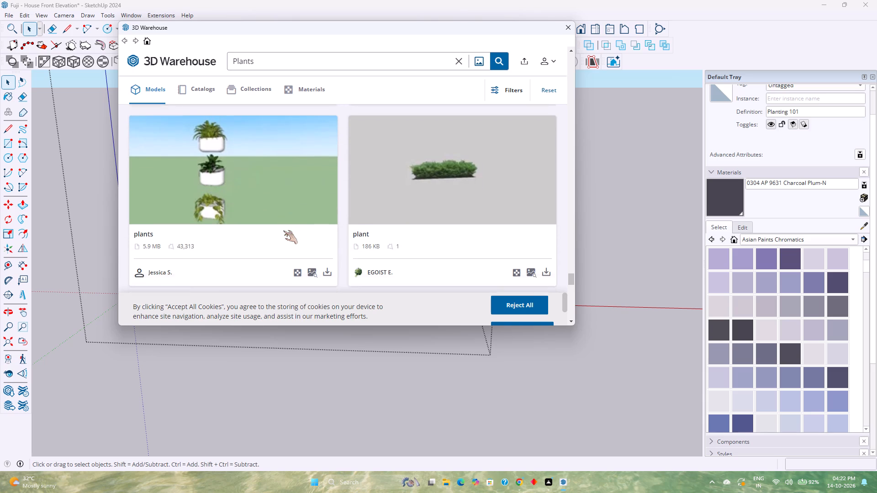
scroll(283, 231, down, 4)
scroll(283, 231, up, 2)
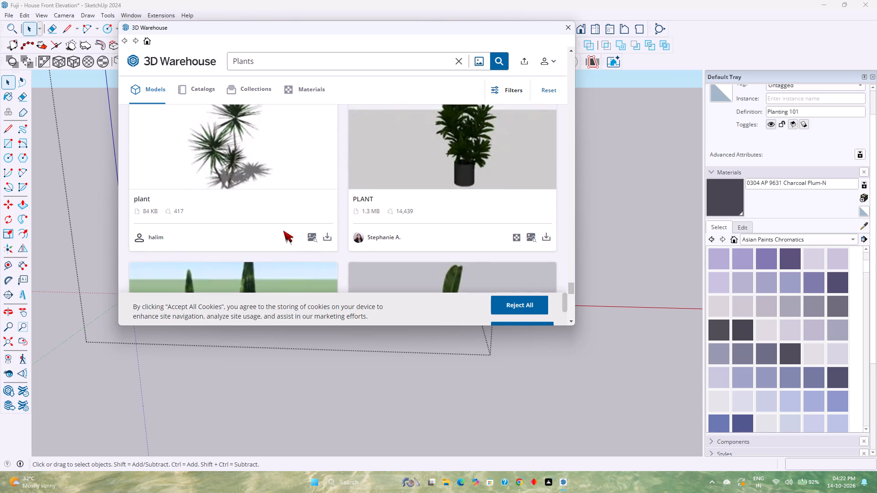
scroll(283, 231, up, 3)
scroll(283, 231, down, 1)
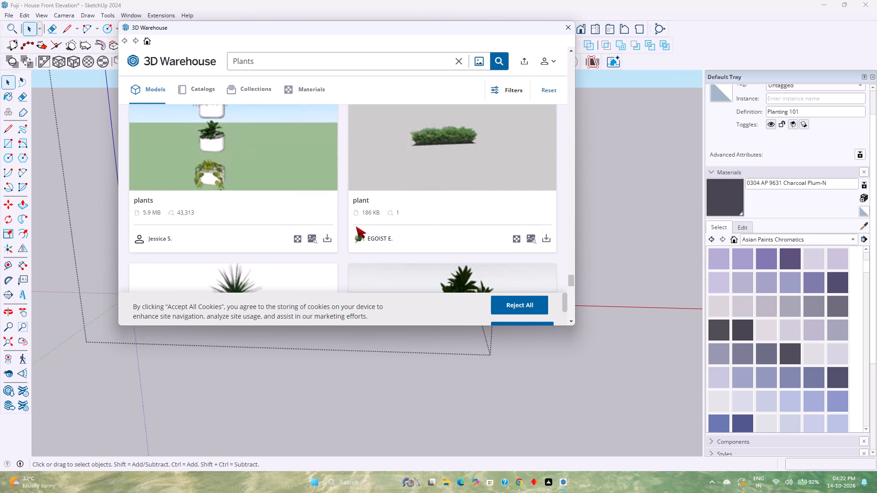
scroll(272, 198, down, 17)
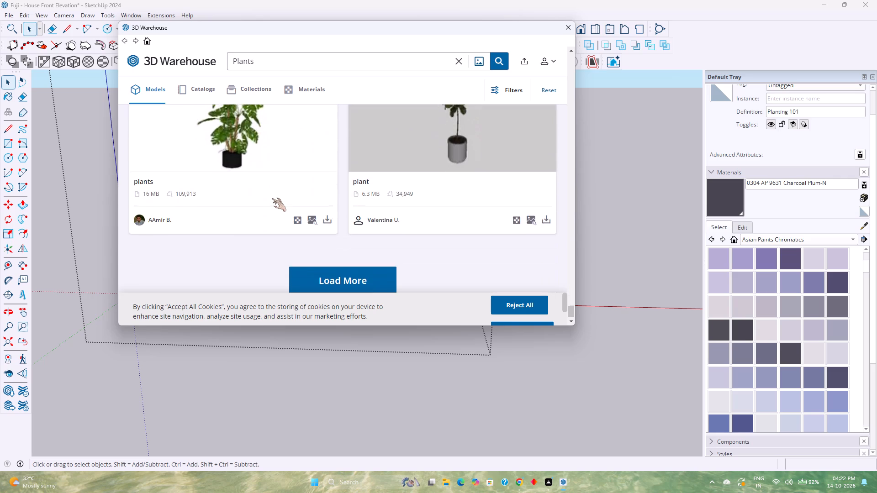
scroll(272, 198, down, 3)
Load more Plants model results and look through them for another plant suited to the boundary wall's trough.
click(317, 262)
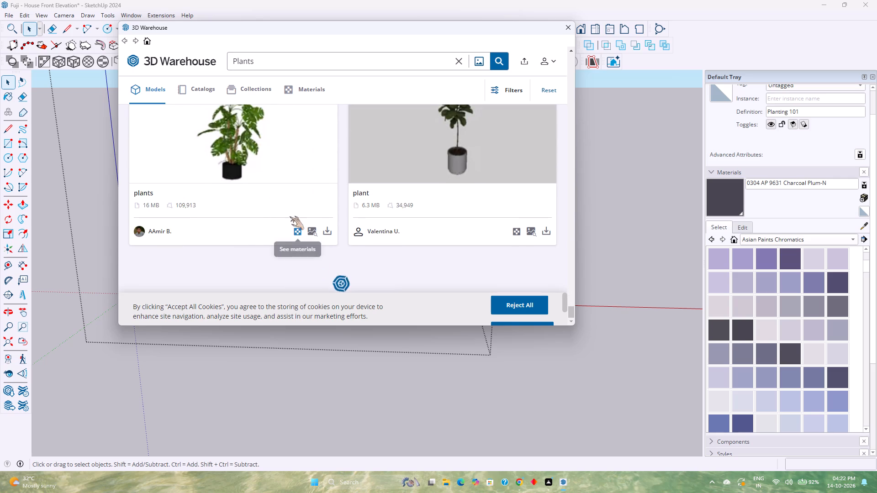
scroll(289, 215, down, 4)
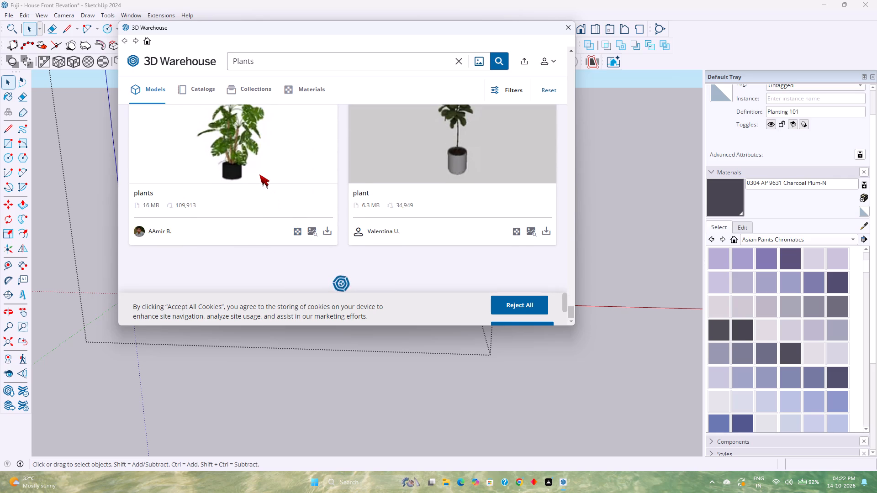
scroll(275, 210, down, 5)
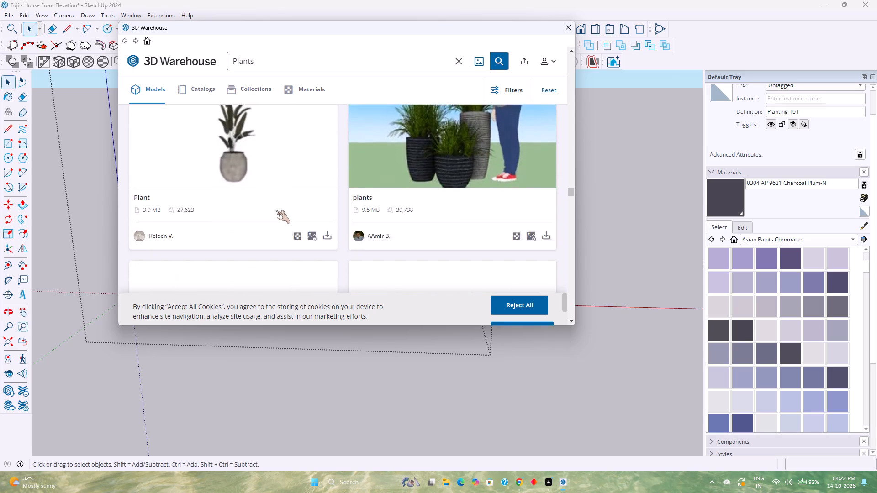
scroll(275, 210, down, 10)
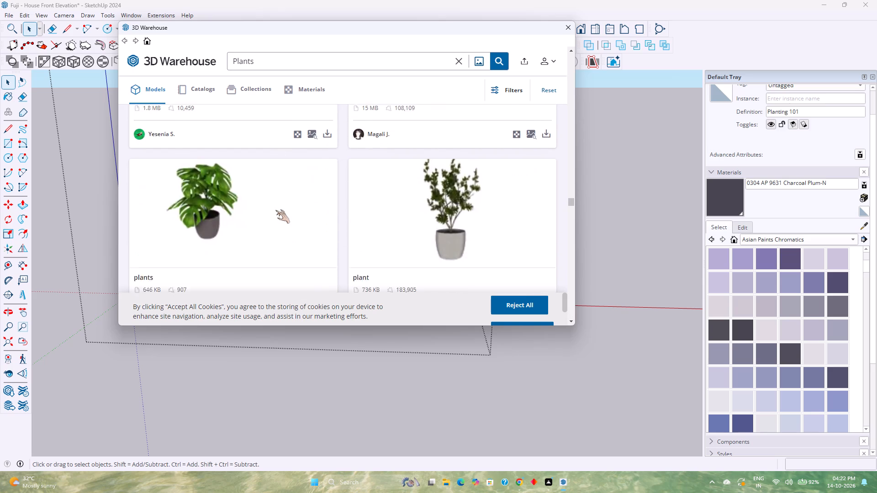
scroll(275, 210, down, 6)
scroll(275, 210, up, 1)
scroll(275, 210, down, 4)
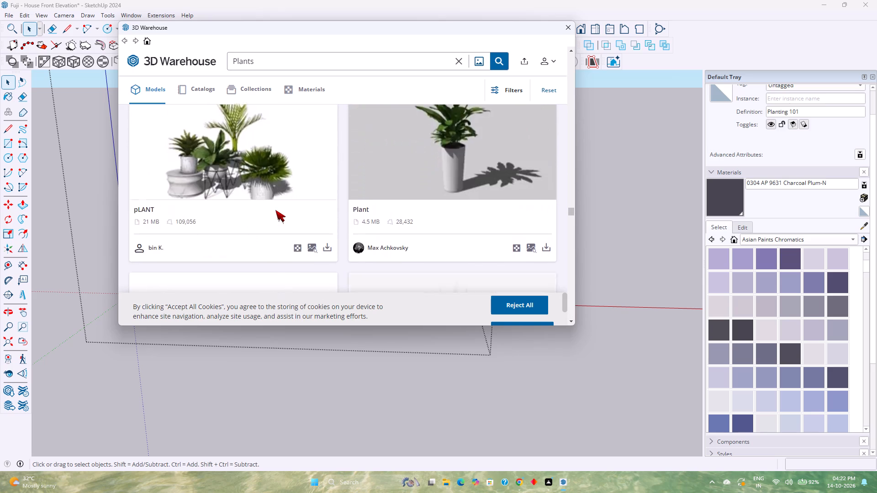
scroll(275, 210, down, 11)
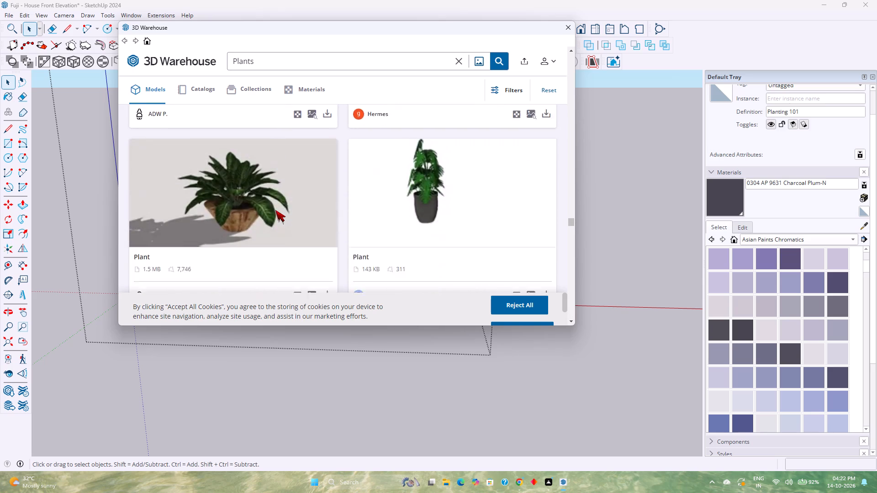
scroll(275, 210, down, 8)
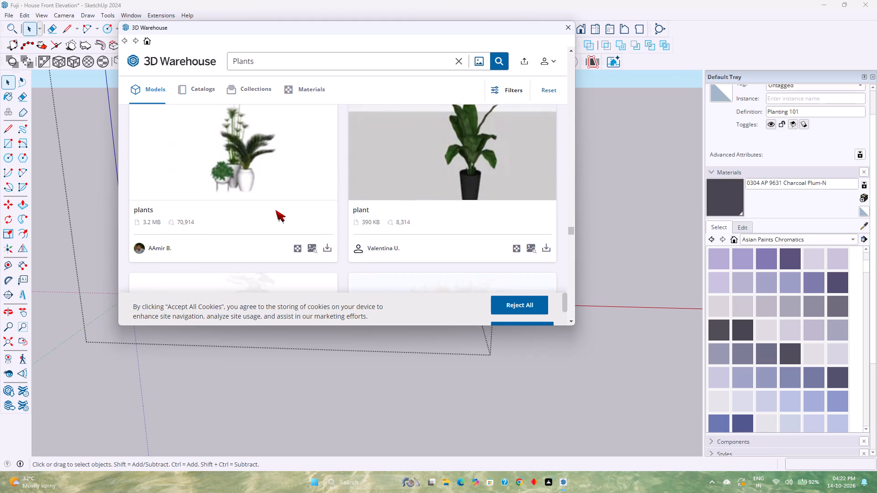
scroll(275, 210, down, 8)
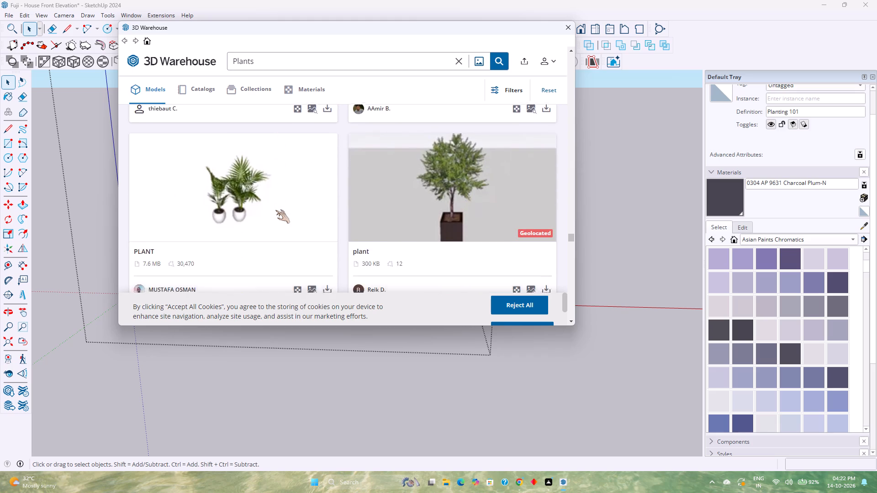
scroll(275, 210, down, 6)
scroll(275, 210, up, 1)
scroll(275, 210, down, 3)
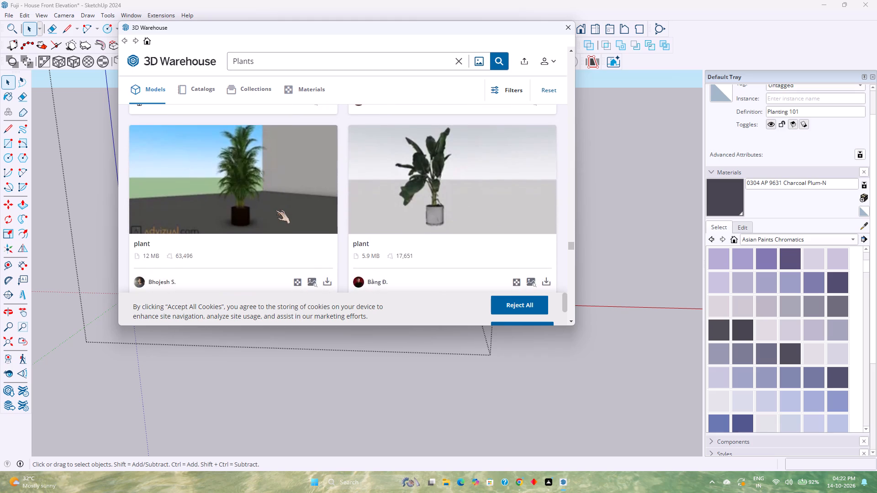
scroll(275, 210, down, 12)
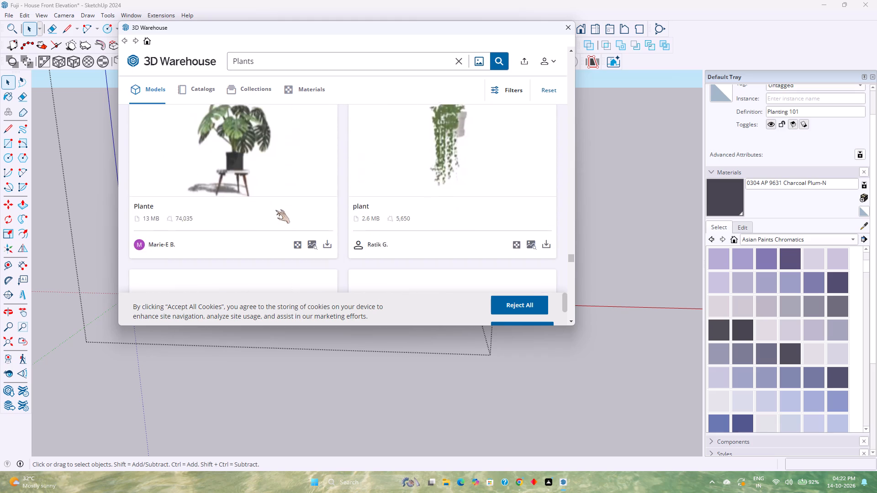
scroll(275, 210, down, 2)
scroll(275, 210, up, 4)
scroll(275, 210, down, 5)
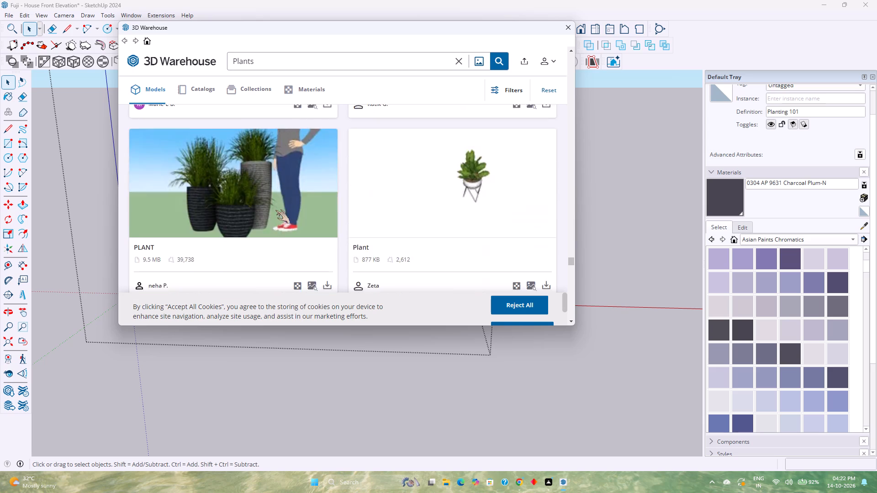
scroll(275, 210, down, 10)
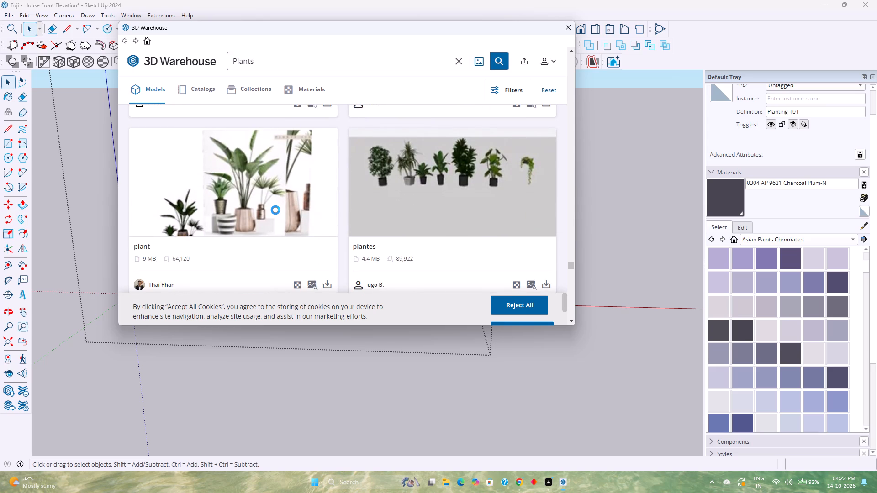
scroll(275, 210, up, 4)
scroll(275, 210, down, 3)
scroll(275, 210, up, 3)
scroll(275, 210, down, 3)
scroll(275, 210, up, 3)
scroll(275, 210, down, 4)
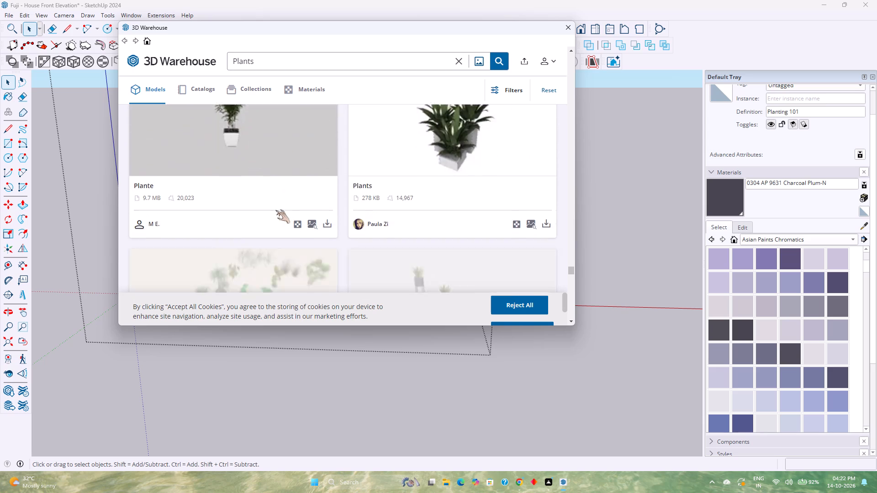
scroll(275, 210, down, 2)
scroll(275, 210, up, 4)
scroll(275, 210, down, 17)
scroll(275, 210, down, 5)
scroll(275, 210, up, 1)
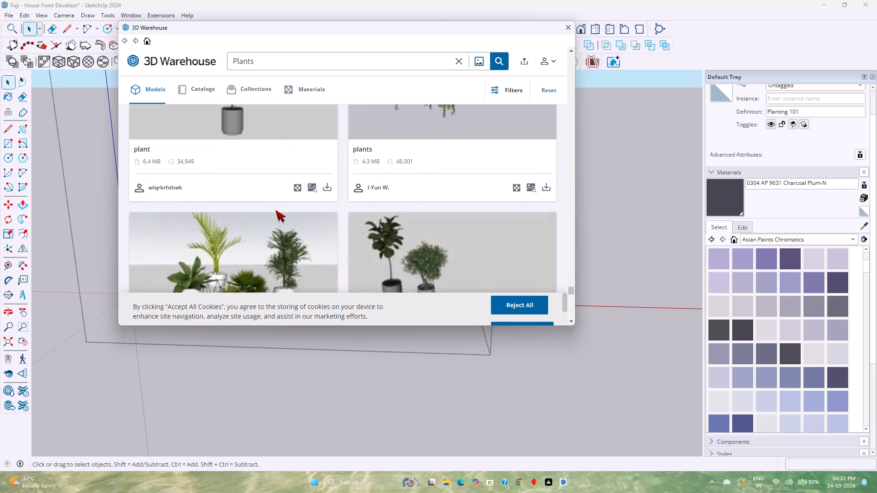
scroll(275, 210, down, 12)
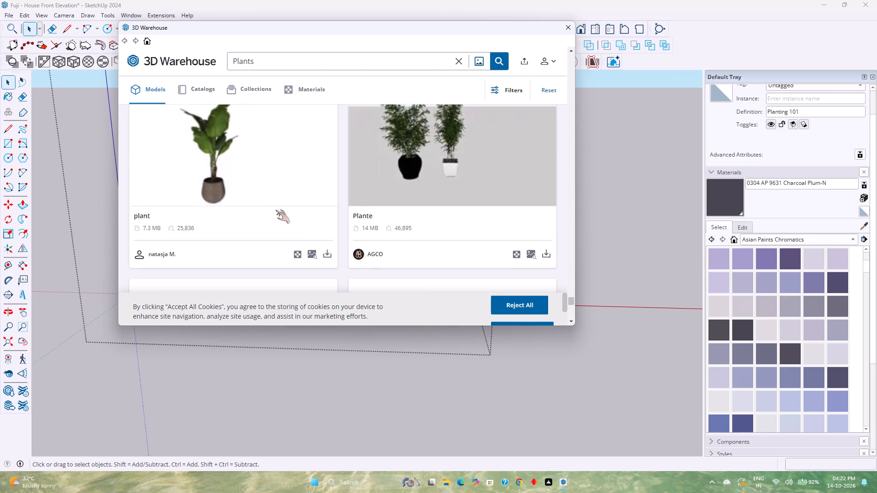
scroll(275, 210, down, 10)
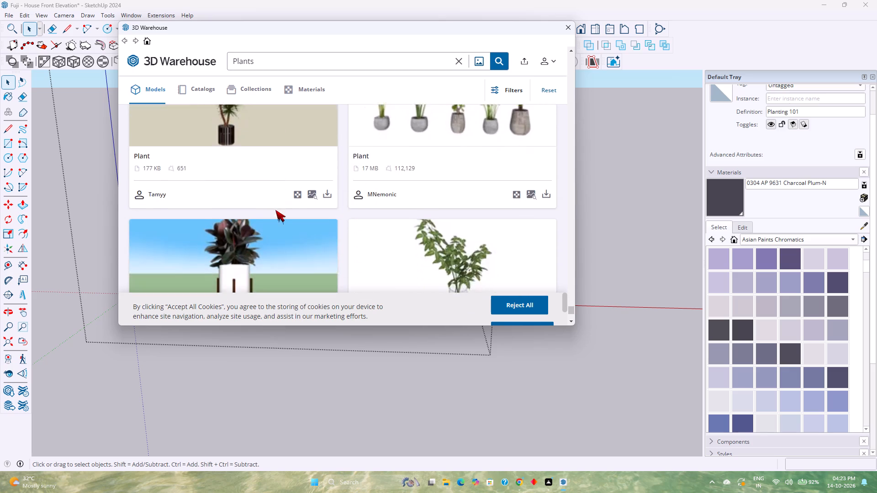
scroll(275, 210, down, 6)
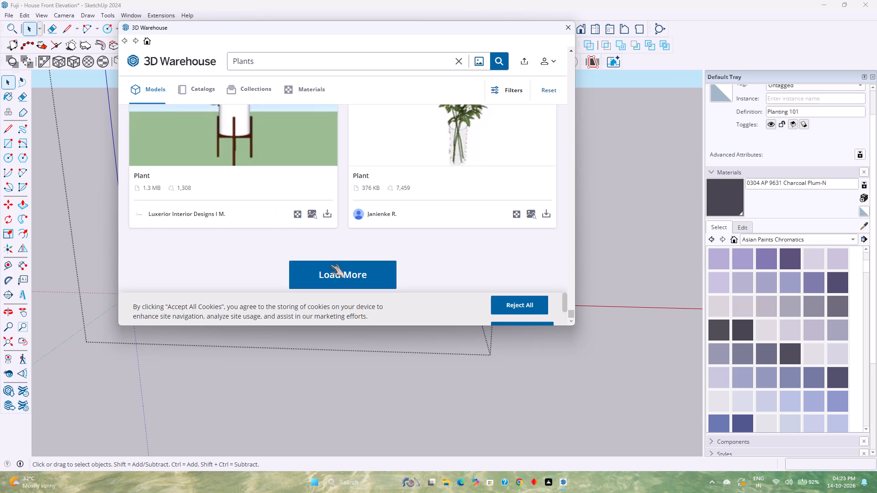
Load further Plants results, import the 248 KB trailing potted Plant directly into the model, and place it beside the boundary wall's outer end.
click(330, 264)
scroll(309, 219, up, 2)
scroll(309, 219, down, 4)
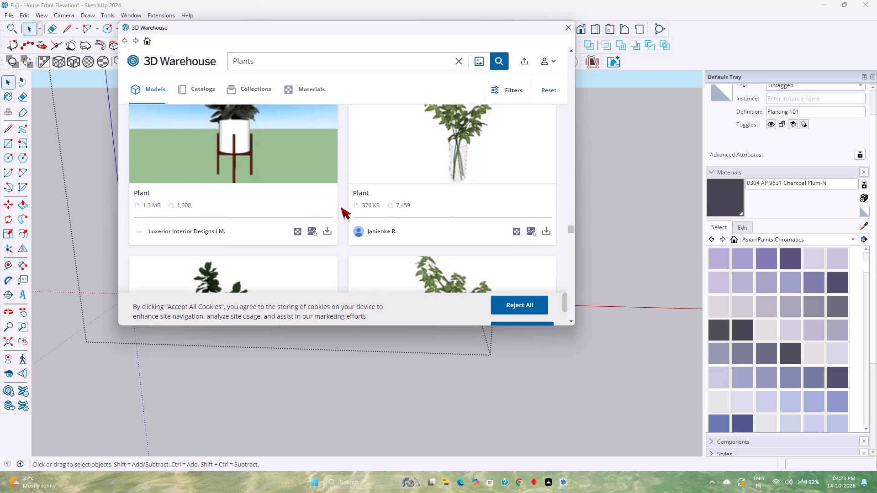
scroll(341, 207, down, 5)
scroll(341, 207, up, 2)
scroll(341, 207, down, 5)
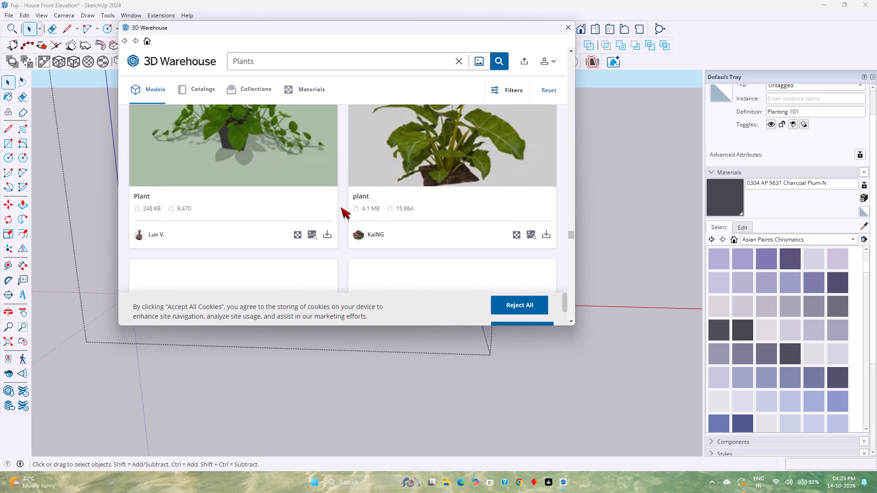
scroll(341, 207, up, 2)
scroll(341, 207, down, 5)
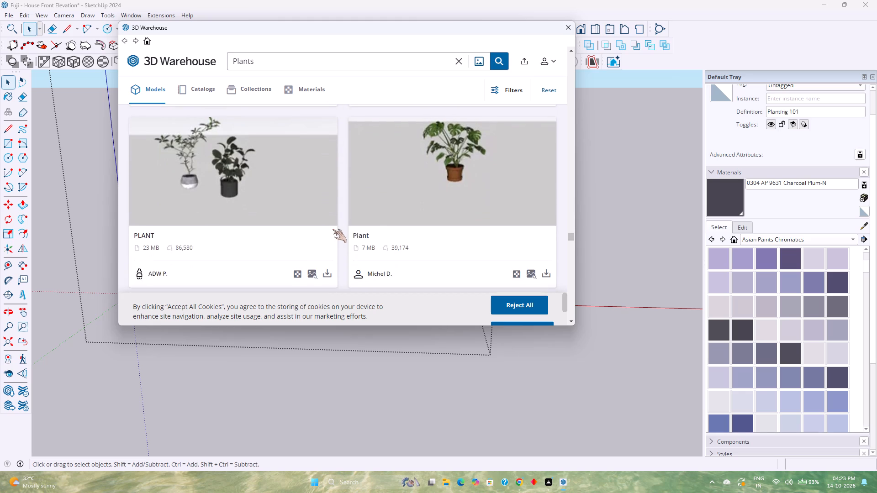
scroll(333, 229, up, 3)
click(327, 228)
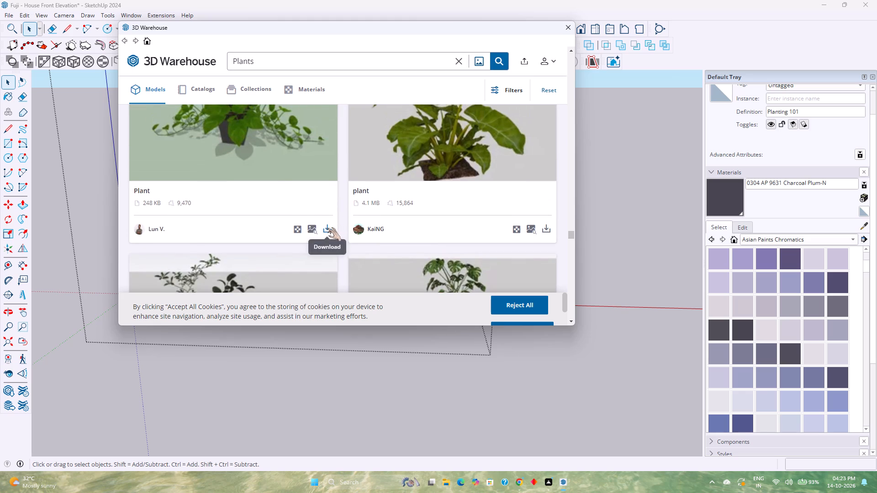
click(302, 183)
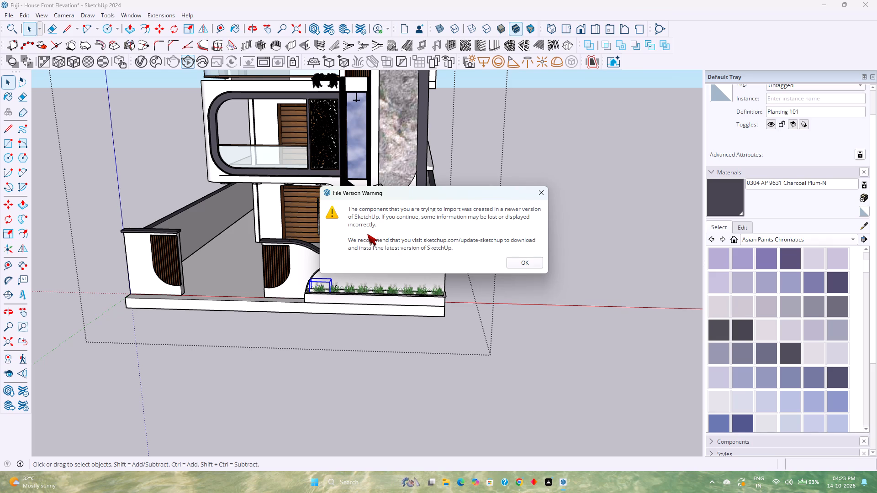
click(513, 267)
scroll(333, 301, up, 8)
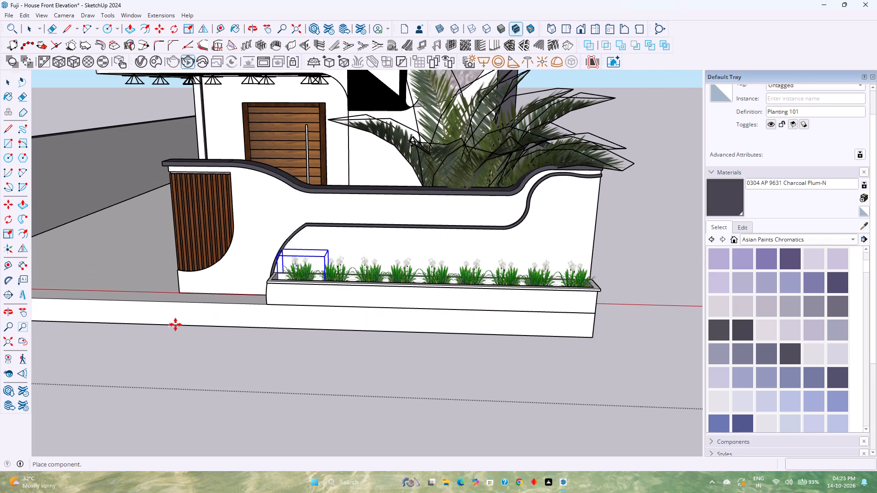
click(455, 360)
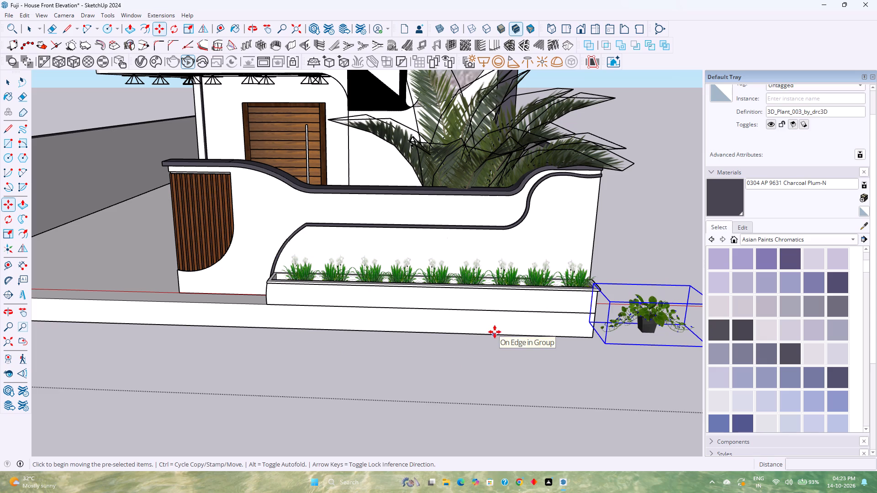
Delete the two flowering plantings at the trough end beneath the wall's curved trim, nearest the slatted panel.
key(space)
scroll(289, 317, up, 2)
middle_drag(301, 311, 264, 328)
right_drag(301, 311, 269, 325)
key(Escape)
key(space)
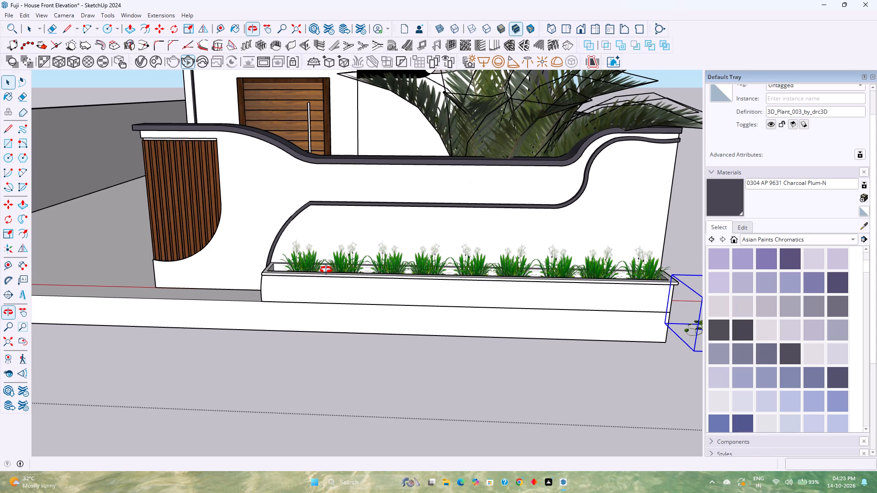
key(Escape)
click(352, 264)
double_click(351, 263)
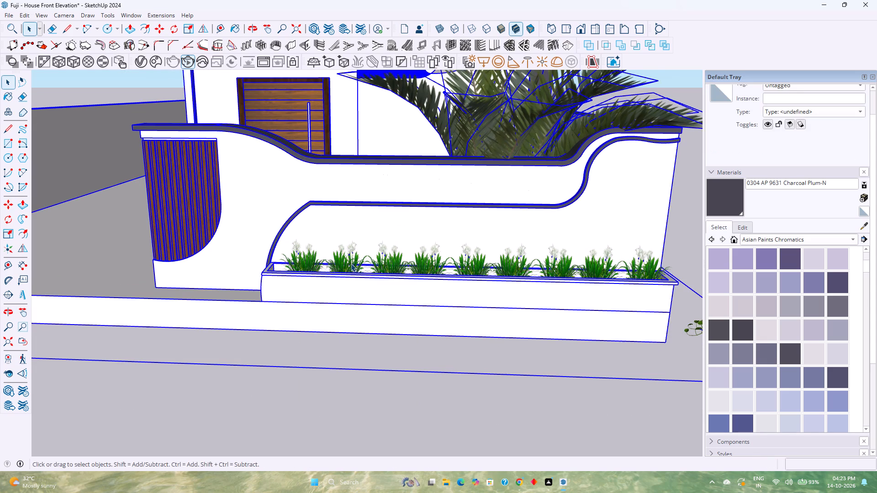
click(349, 263)
key(Delete)
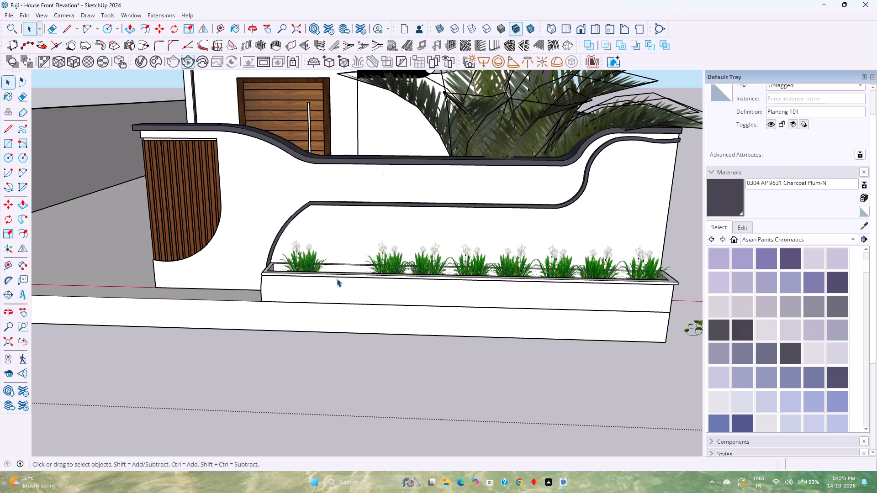
shift+middle_drag(336, 290, 239, 320)
click(221, 293)
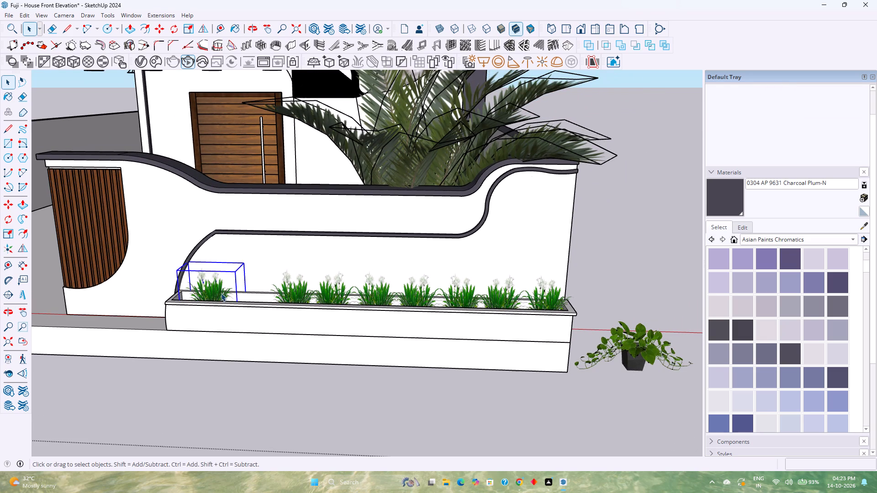
key(Delete)
Move the imported trailing plant about 12' 9" into the cleared end of the boundary wall's trough.
click(626, 358)
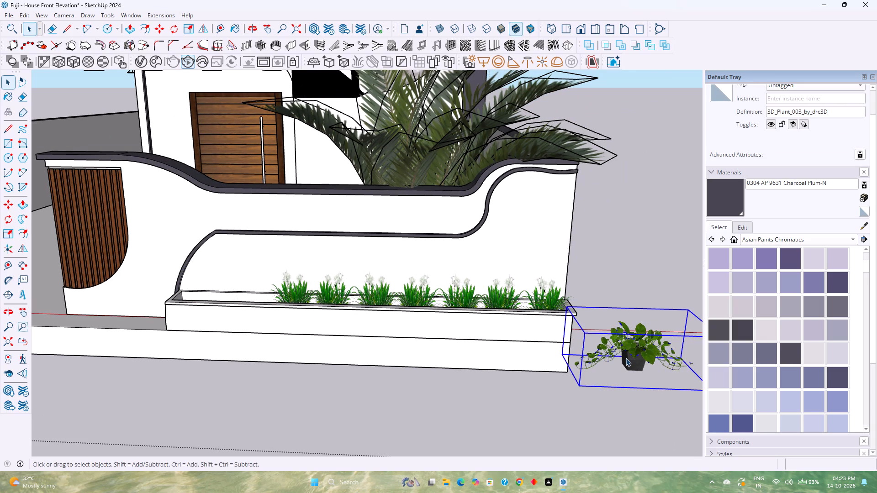
shift+middle_drag(589, 360, 468, 346)
key(m)
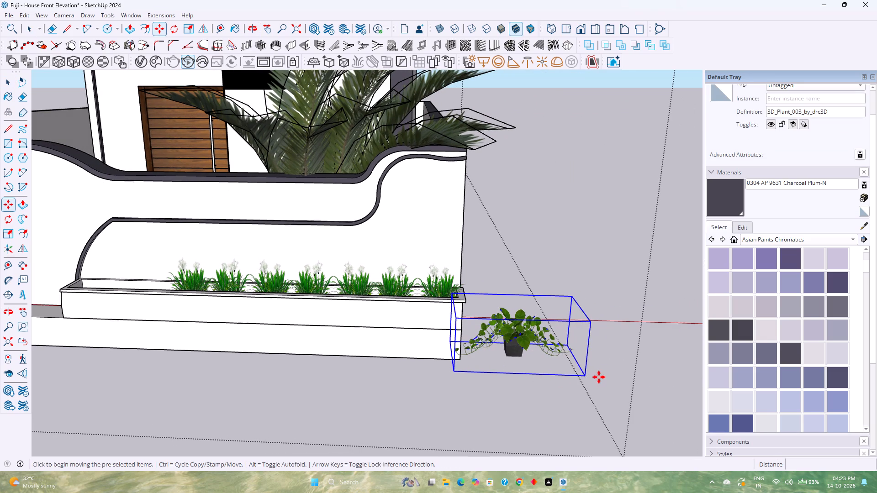
click(584, 378)
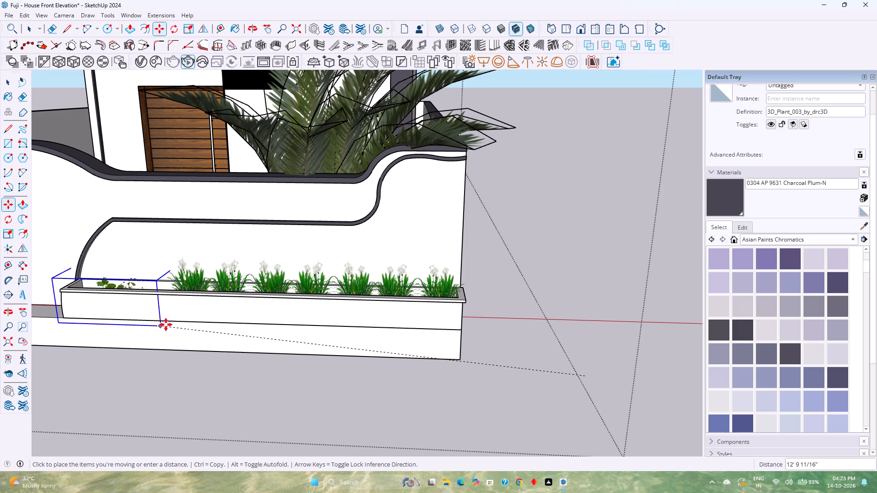
click(168, 320)
Scale the trailing plant in the trough along red and blue to about 1.00, 0.82 to reduce its height.
key(s)
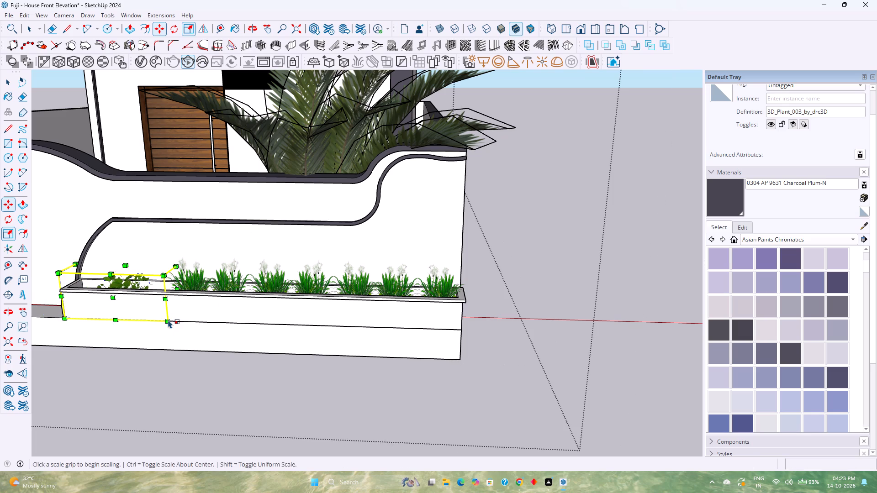
middle_drag(167, 310, 227, 352)
middle_click(227, 352)
scroll(225, 346, down, 3)
shift+middle_drag(225, 346, 370, 355)
shift+middle_drag(375, 355, 389, 353)
shift+middle_click(389, 353)
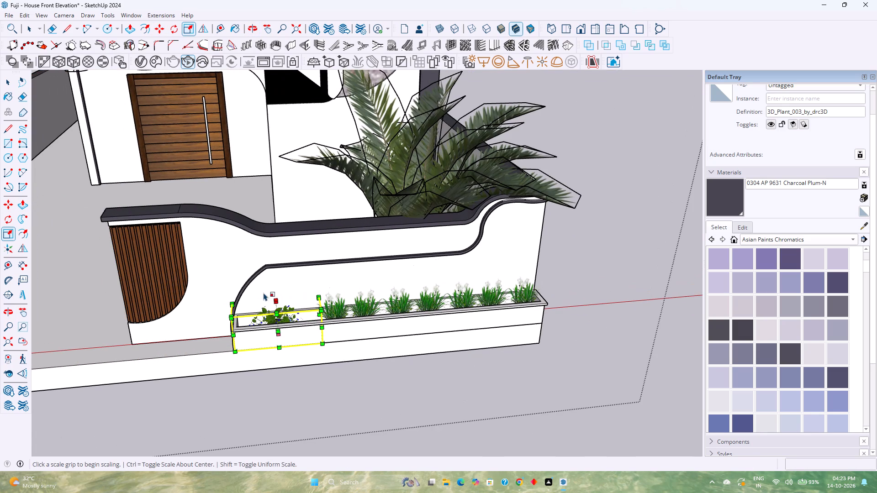
click(231, 302)
click(234, 310)
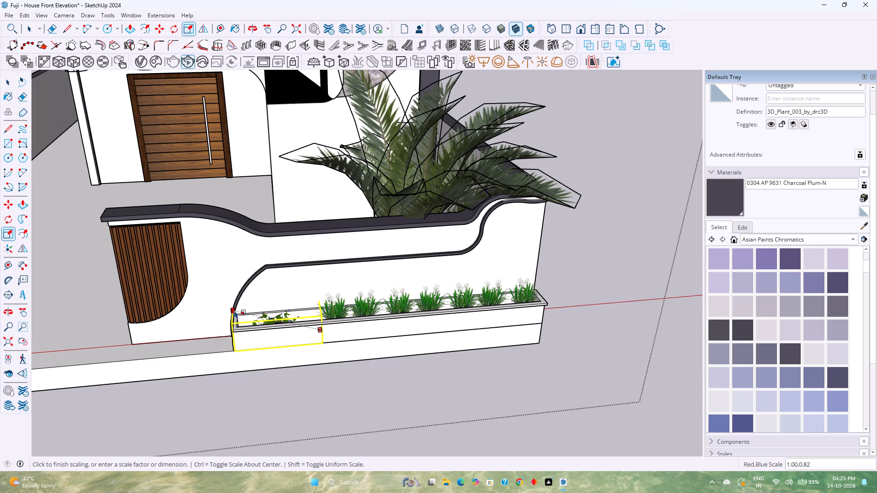
scroll(251, 312, up, 5)
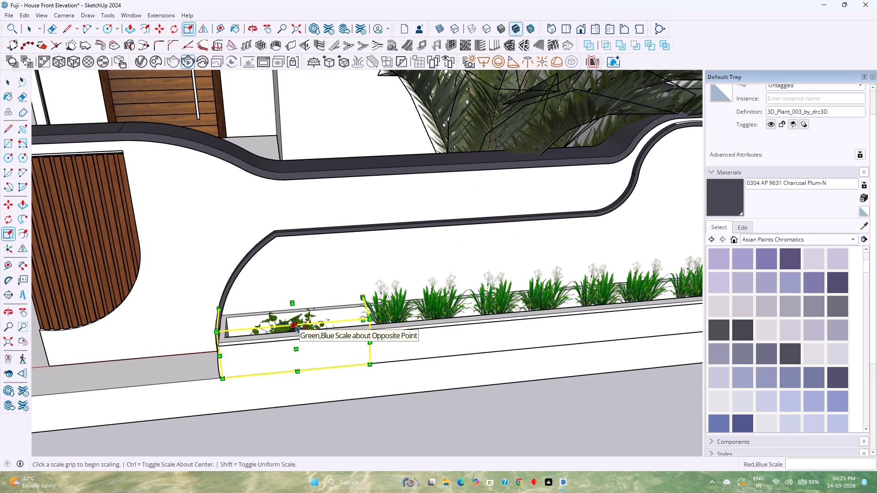
Undo the last red and blue scaling of the trailing plant in the trough.
scroll(296, 325, up, 19)
middle_drag(296, 325, 337, 367)
middle_click(337, 367)
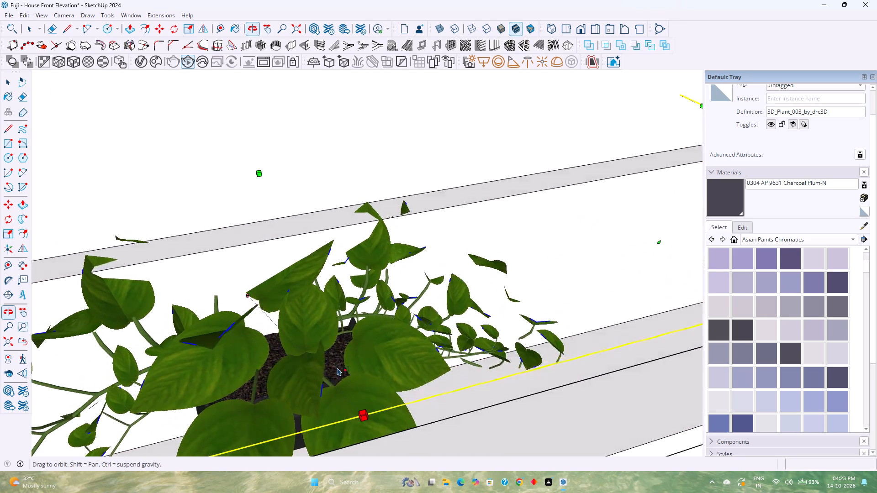
middle_click(337, 367)
scroll(314, 347, down, 17)
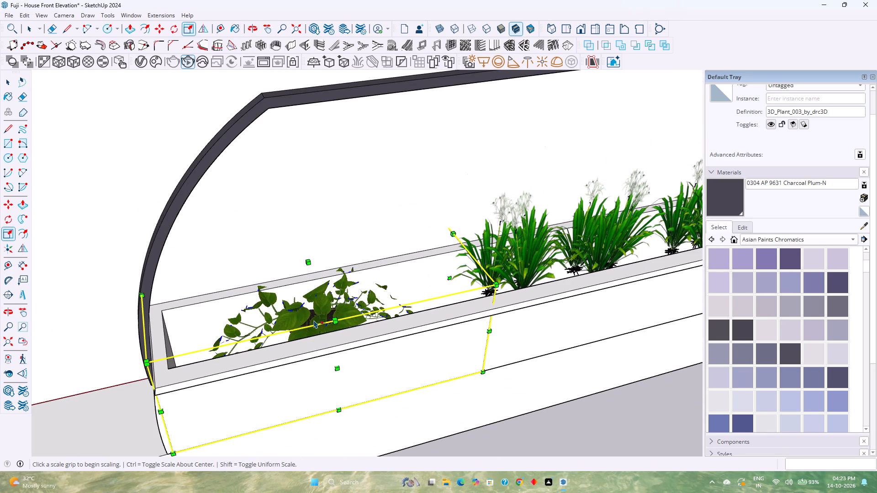
key(ctrl+z)
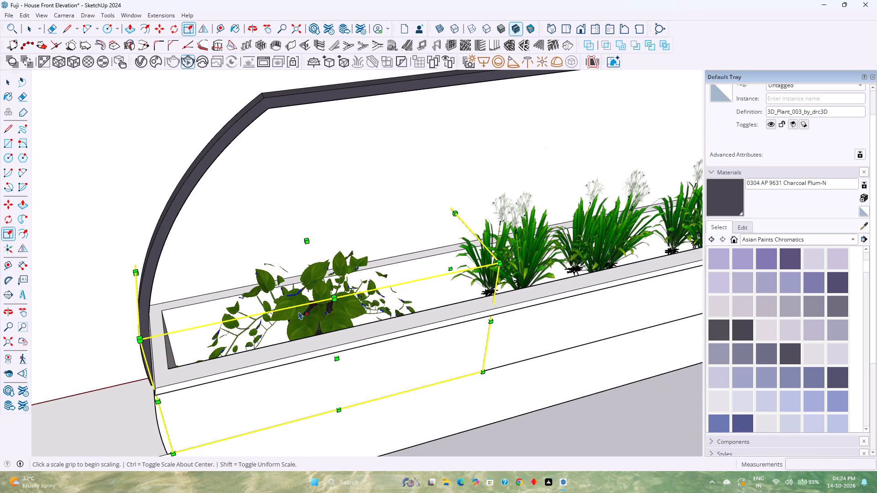
Show the model's back edges and scale the trailing plant to about 0.50 along green.
key(k)
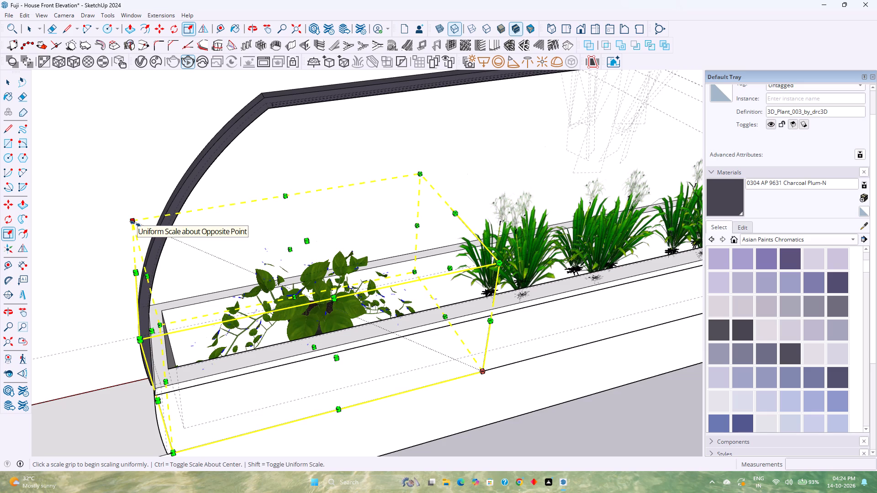
click(135, 224)
click(132, 225)
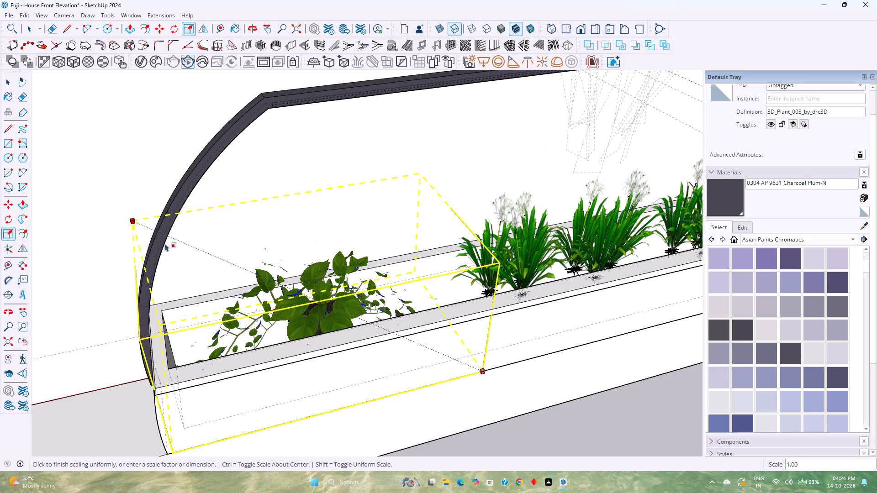
click(288, 251)
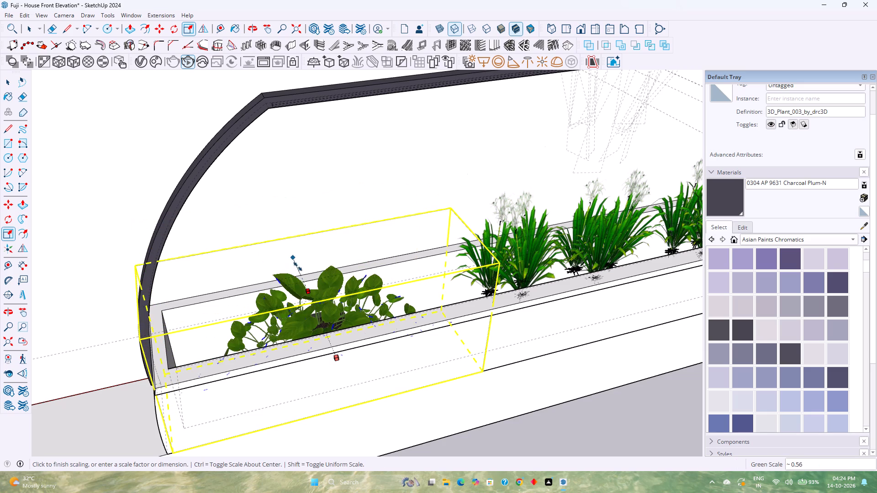
click(306, 284)
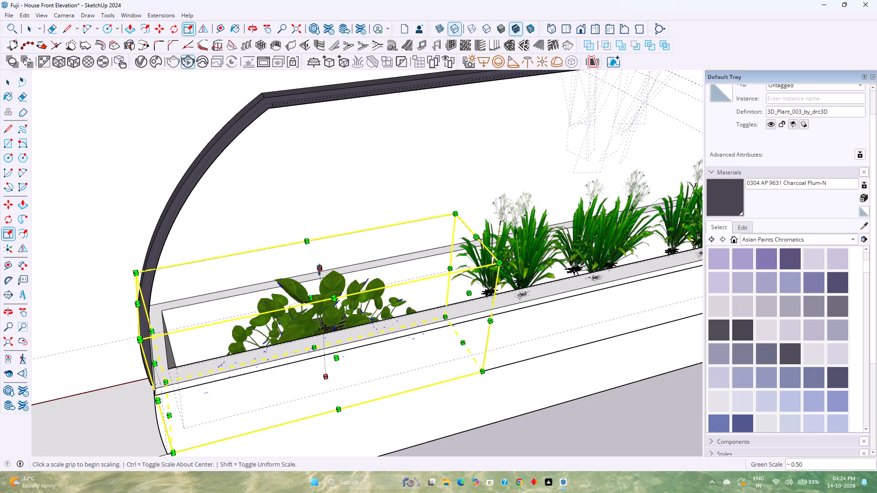
Scale the trailing plant to about 1.42 along blue, making it taller above the trough.
click(319, 270)
click(318, 212)
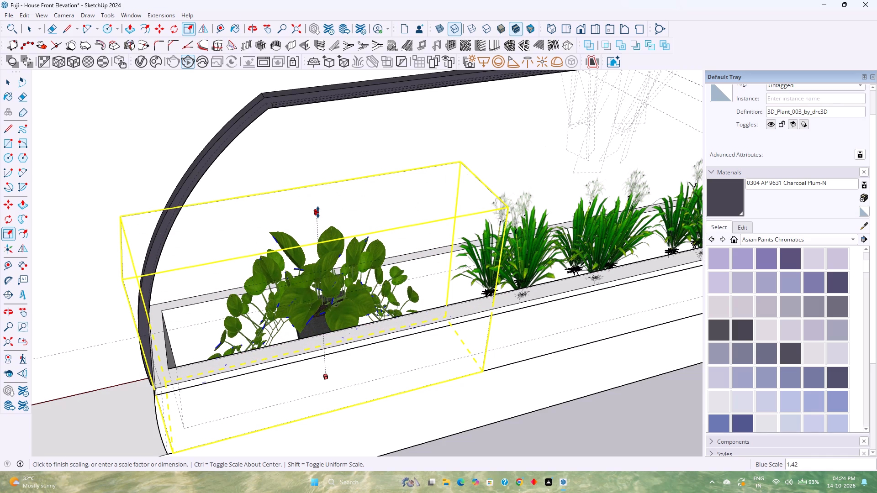
click(149, 343)
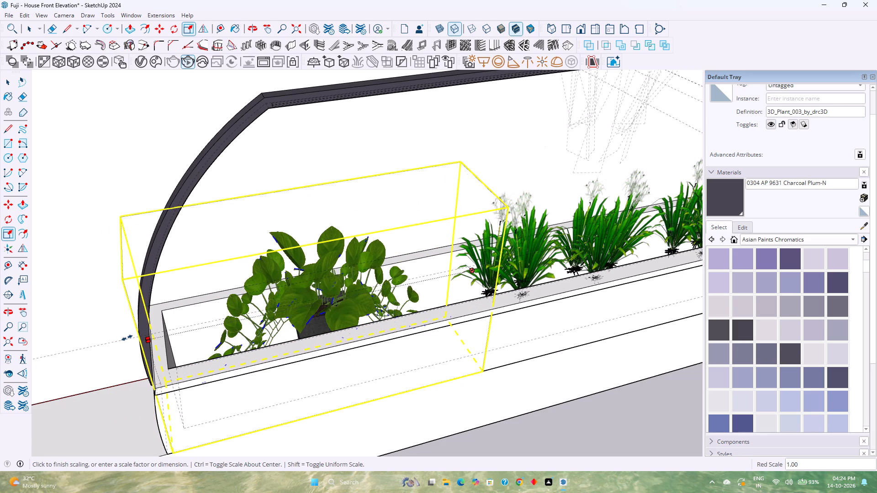
click(127, 338)
Widen the trailing plant along green on both sides, scaling it about 1.13 toward the wall and further out over the trough's front edge.
middle_drag(320, 342, 126, 290)
middle_click(126, 290)
scroll(137, 289, down, 4)
middle_click(295, 314)
middle_drag(295, 314, 275, 320)
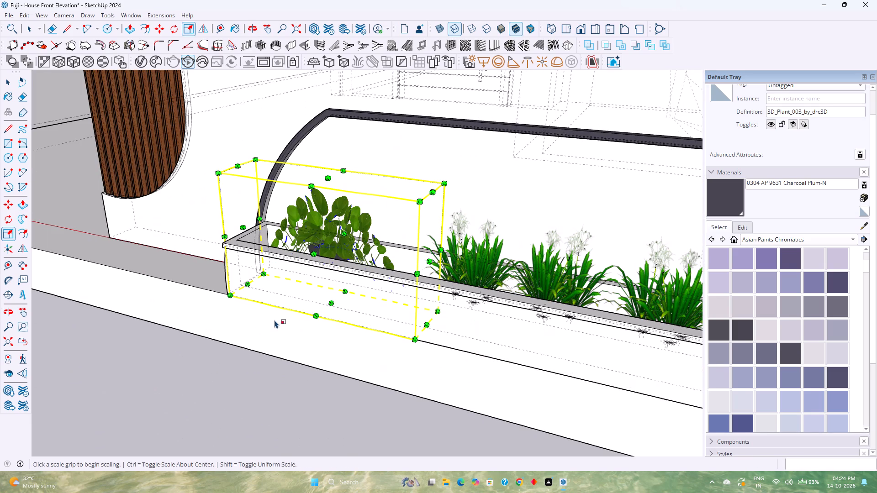
middle_drag(275, 320, 85, 367)
middle_click(85, 367)
scroll(274, 334, down, 5)
middle_drag(322, 325, 126, 328)
middle_click(126, 328)
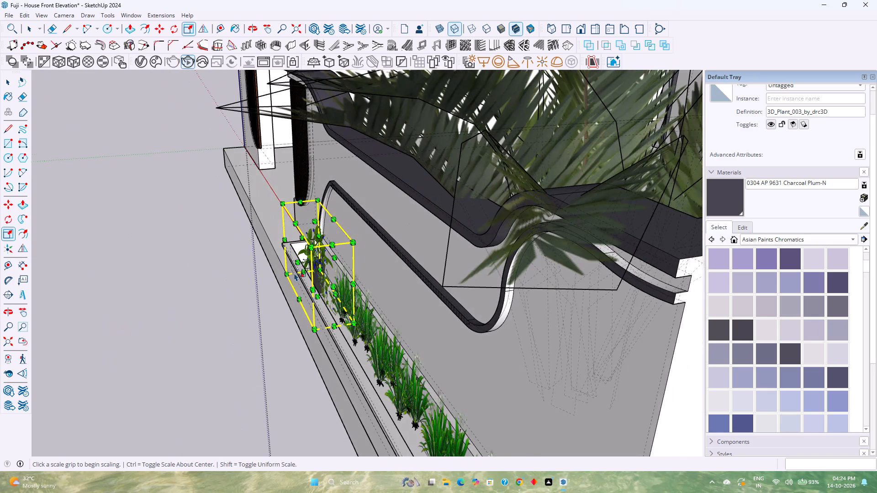
scroll(294, 273, up, 13)
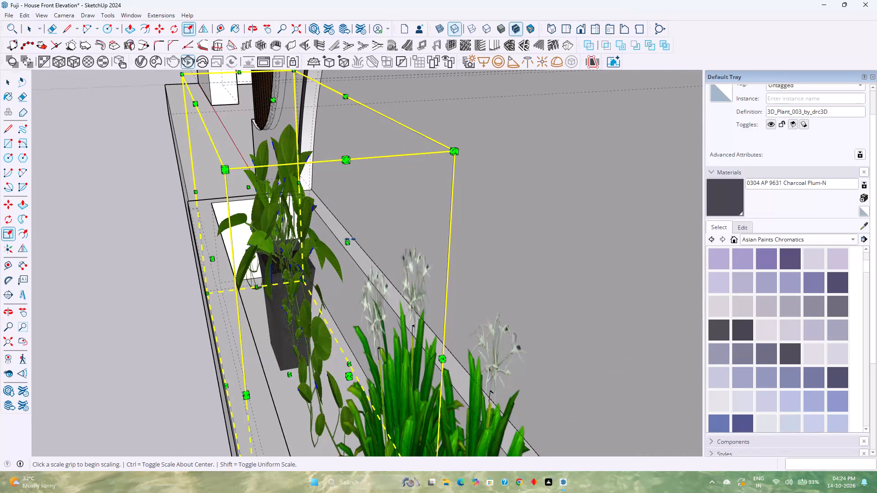
click(350, 241)
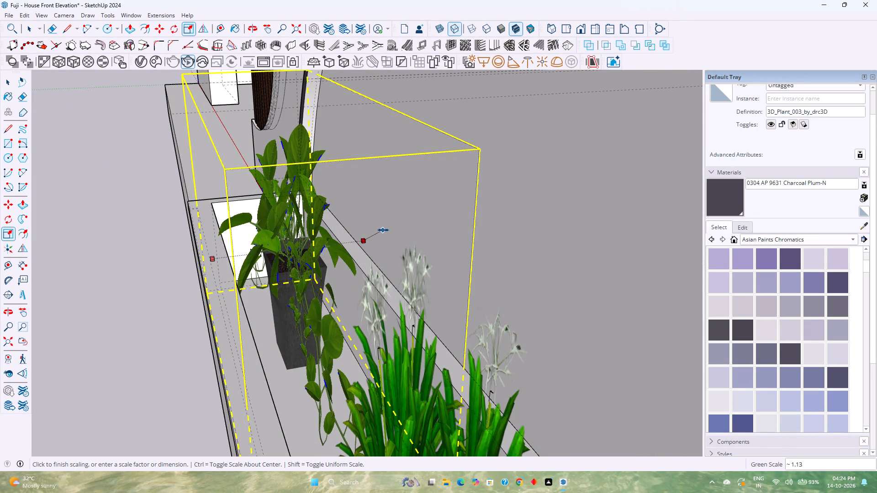
click(383, 230)
click(211, 258)
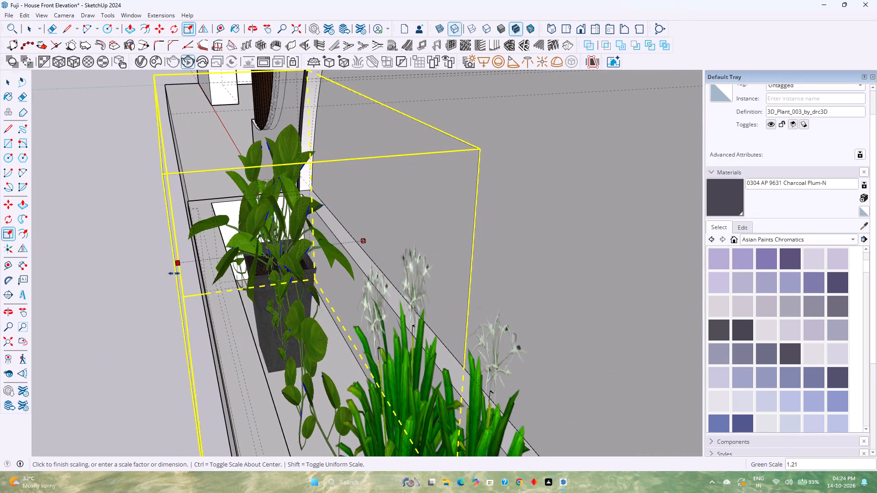
click(162, 278)
Scale the trailing plant along green again, about 1.57 toward the wall and about 1.17 toward the street, and deselect it.
click(365, 242)
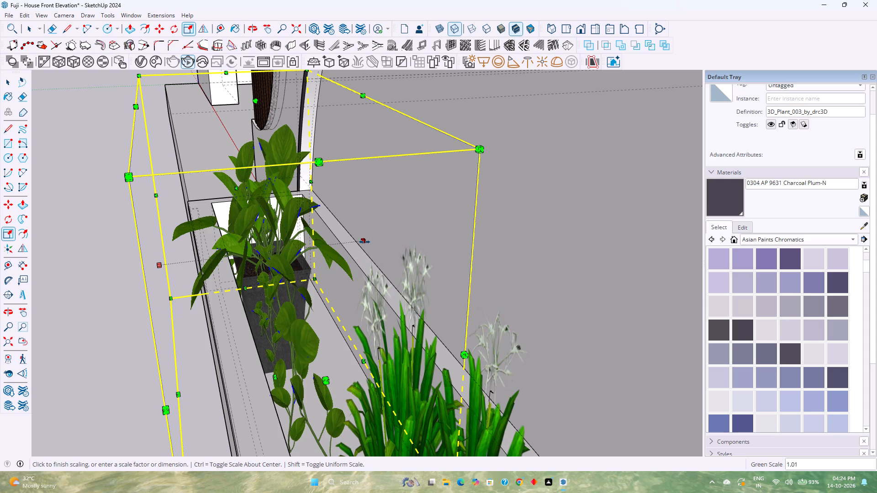
scroll(472, 224, down, 6)
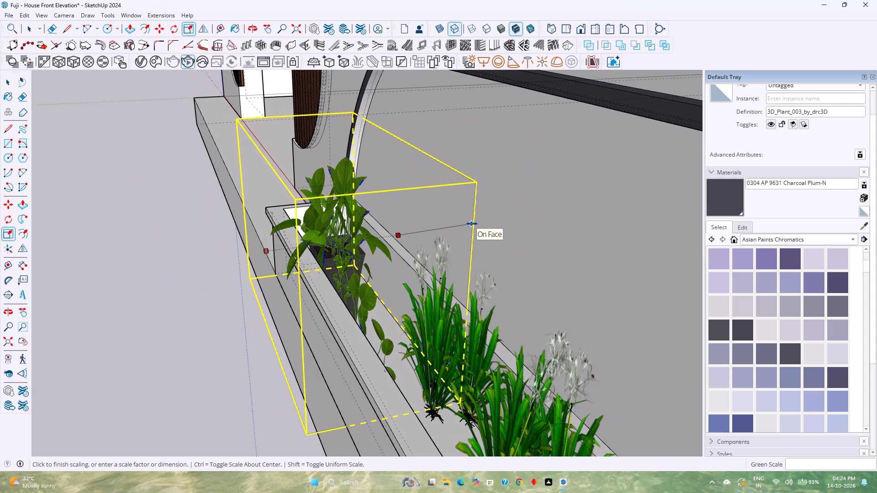
scroll(542, 209, down, 2)
middle_drag(543, 210, 418, 248)
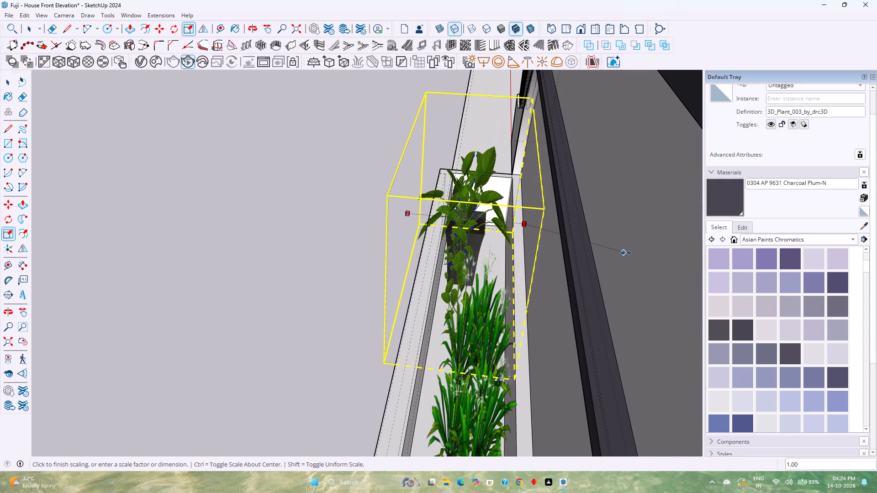
scroll(626, 253, down, 3)
shift+middle_drag(626, 253, 492, 261)
shift+middle_click(492, 261)
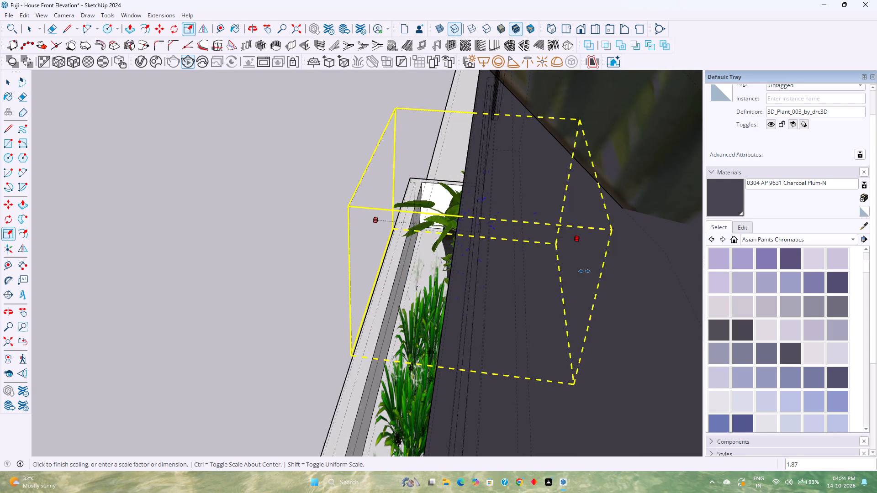
scroll(528, 271, up, 1)
middle_drag(528, 271, 561, 266)
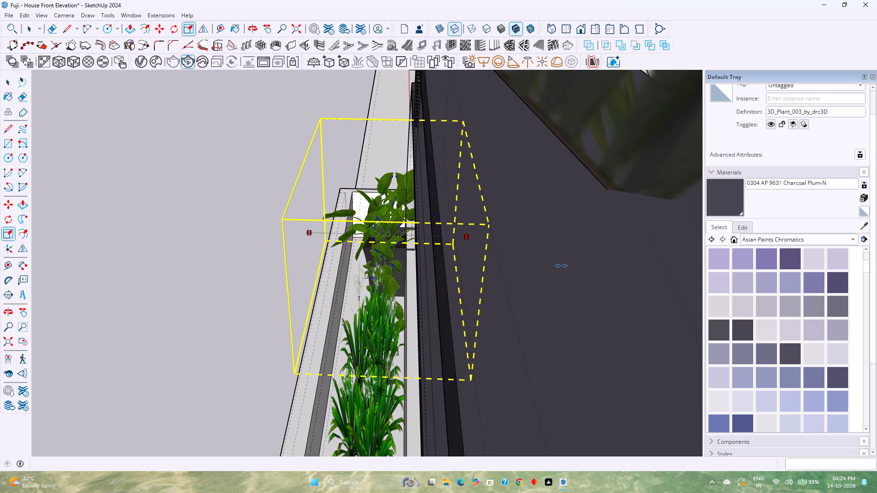
click(474, 280)
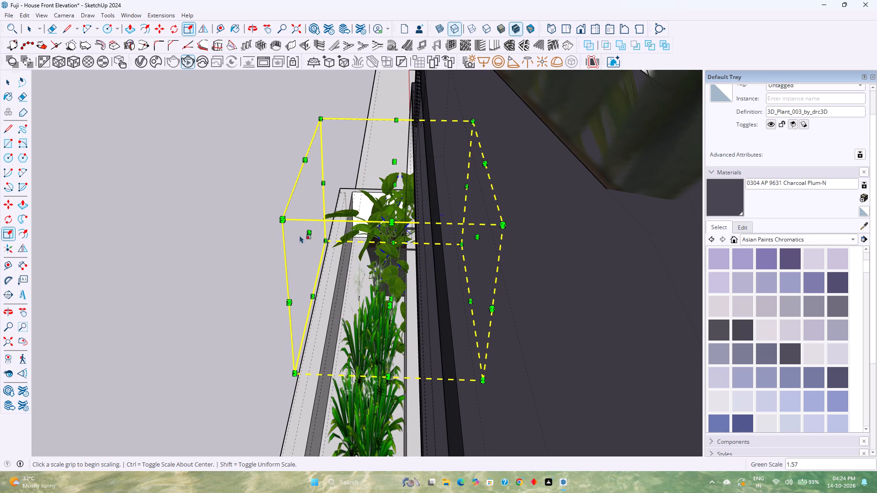
click(307, 233)
click(280, 238)
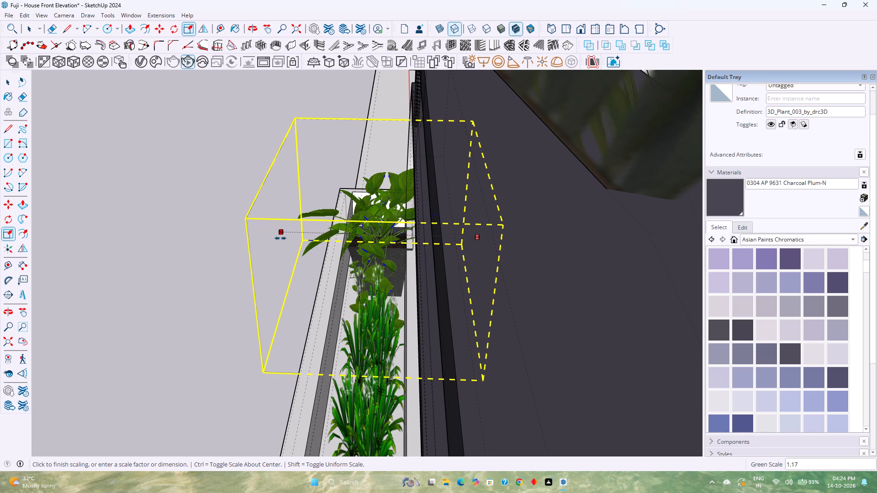
middle_drag(263, 270, 404, 267)
middle_click(404, 267)
key(space)
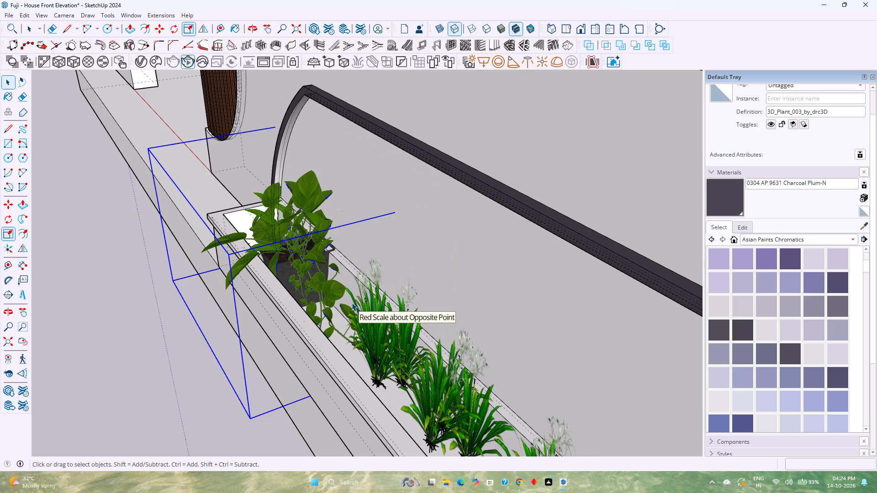
key(Escape)
Hide the back edges again and open the trailing plant component for editing.
scroll(231, 342, down, 1)
middle_drag(231, 342, 434, 250)
scroll(401, 286, down, 3)
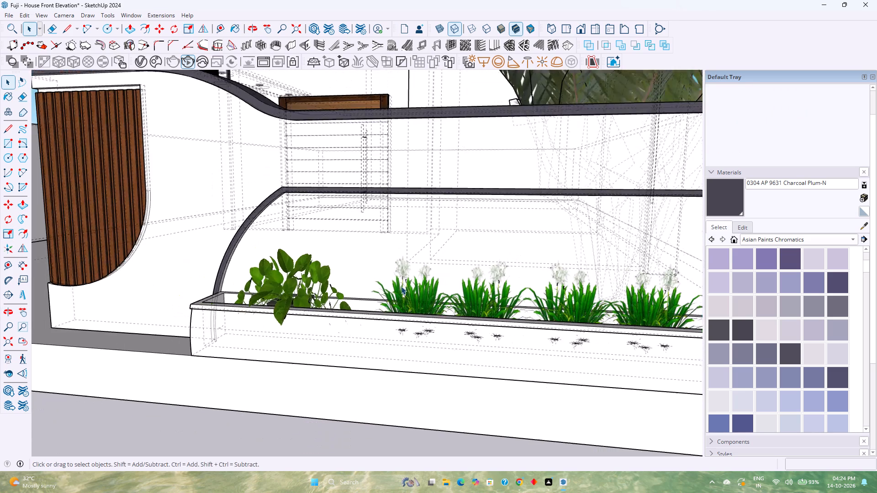
scroll(401, 286, down, 2)
key(k)
scroll(273, 305, down, 2)
middle_drag(273, 305, 185, 293)
shift+middle_click(185, 293)
scroll(185, 293, down, 3)
middle_drag(185, 293, 272, 293)
click(385, 252)
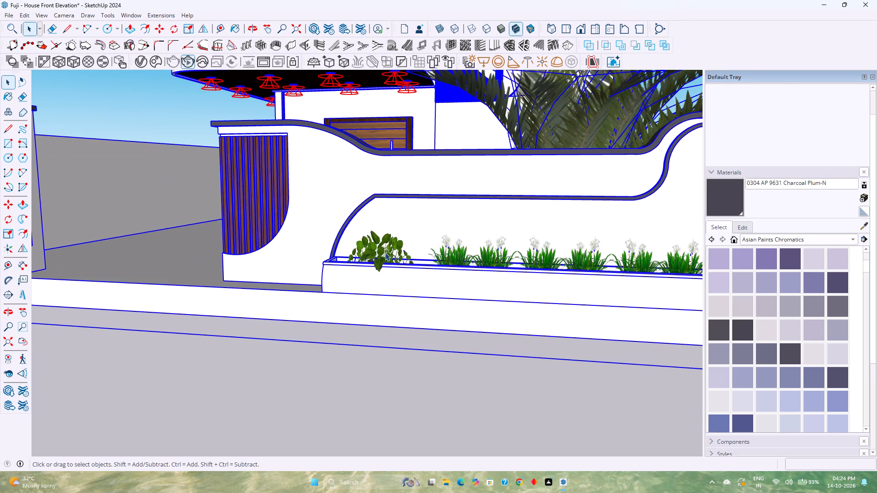
triple_click(385, 252)
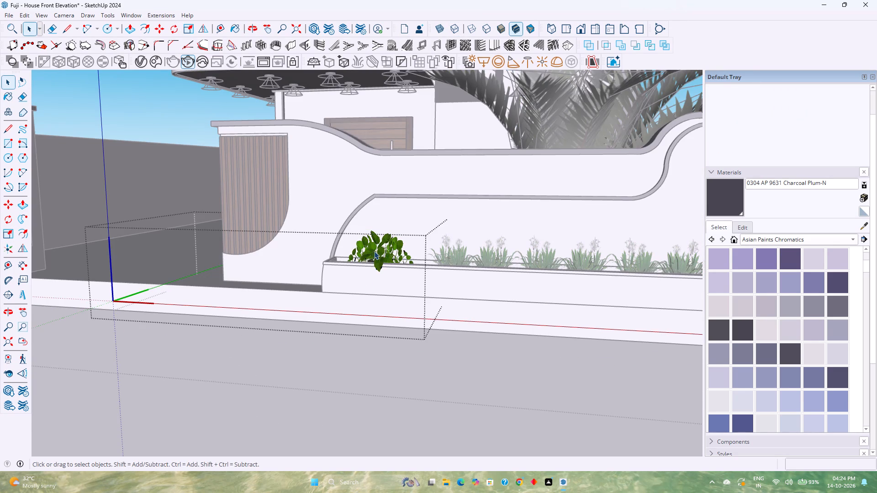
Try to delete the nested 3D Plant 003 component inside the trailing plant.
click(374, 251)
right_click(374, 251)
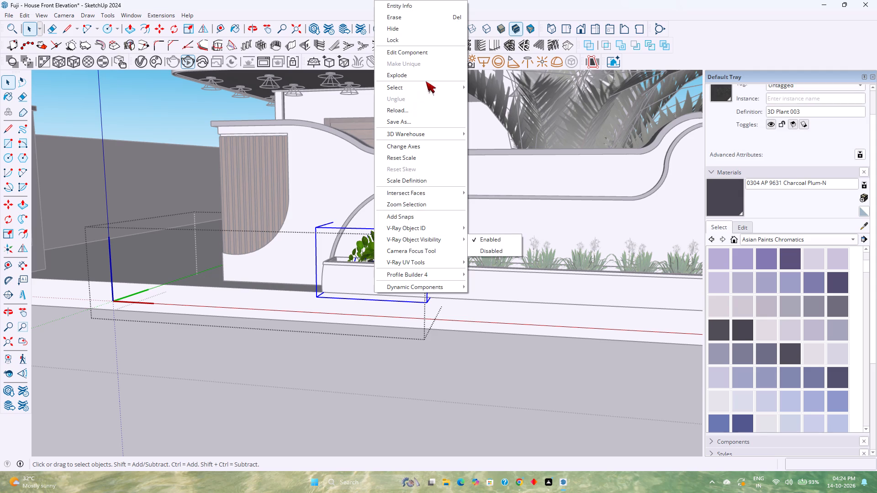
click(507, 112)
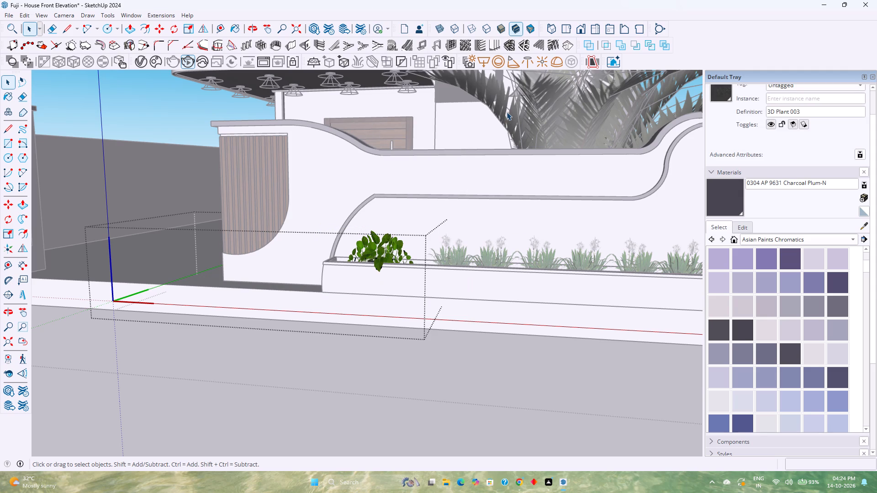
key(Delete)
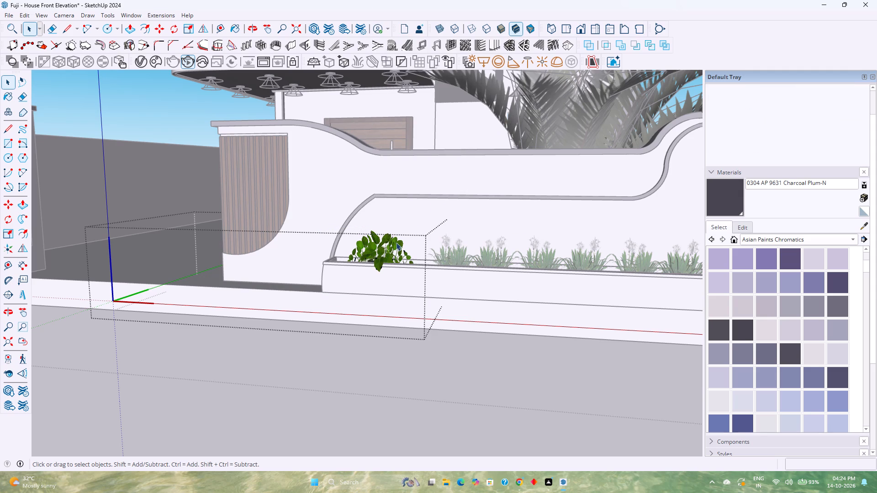
Turn on the display of hidden objects and hidden geometry.
click(43, 15)
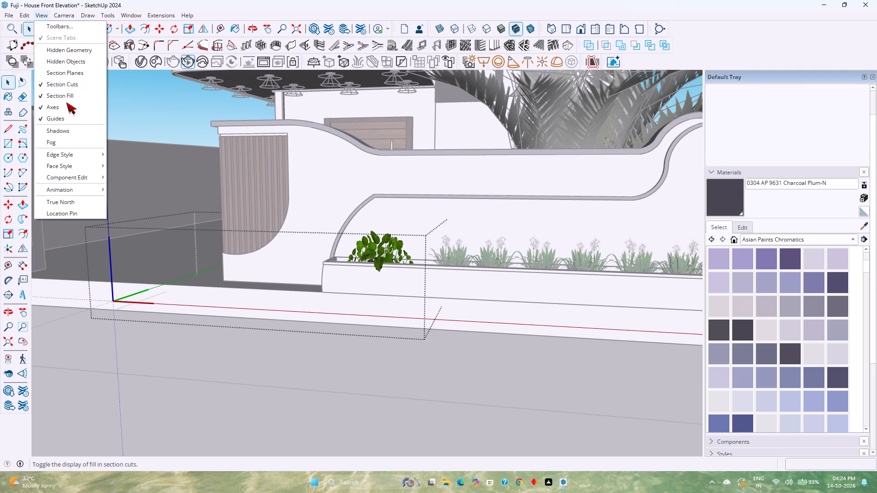
click(62, 65)
click(36, 11)
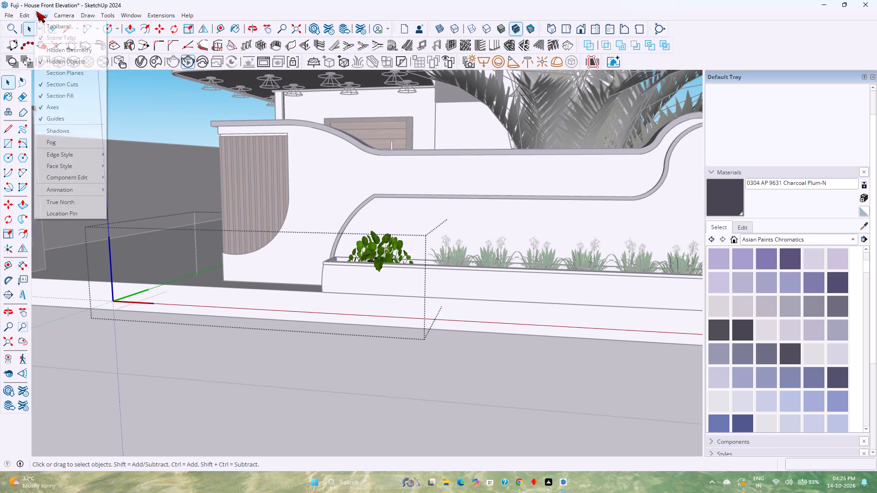
click(53, 53)
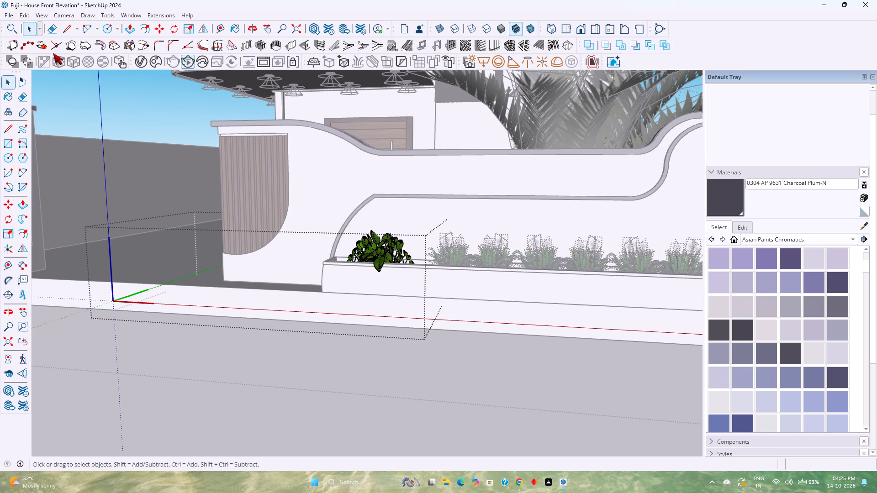
Turn off the display of hidden geometry and hidden objects, and exit the trailing plant component.
scroll(122, 197, down, 3)
middle_drag(122, 197, 216, 253)
middle_drag(235, 257, 248, 226)
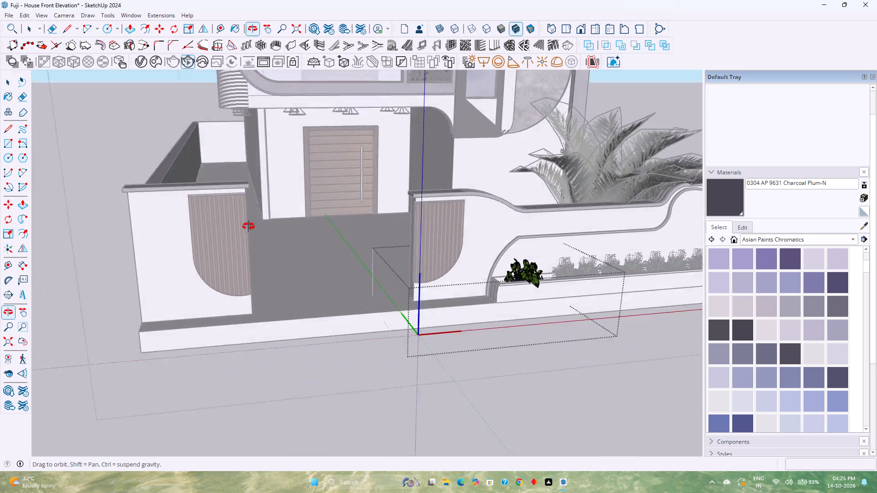
middle_drag(248, 226, 187, 250)
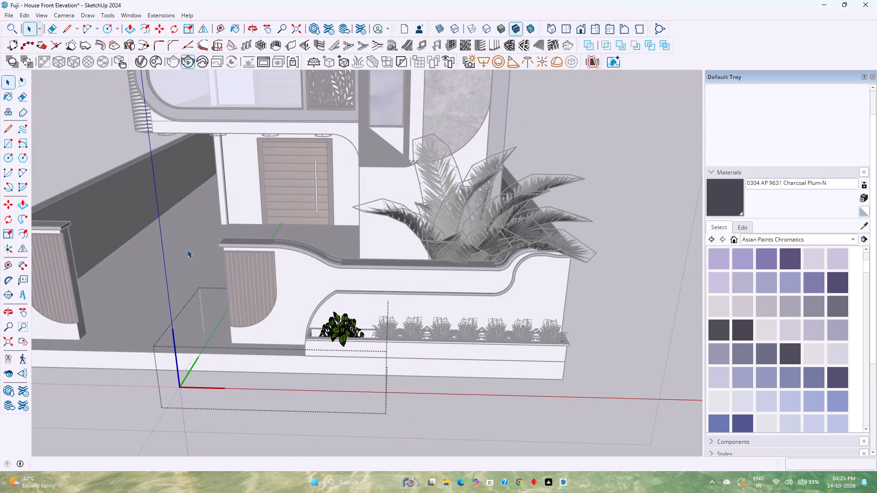
click(45, 18)
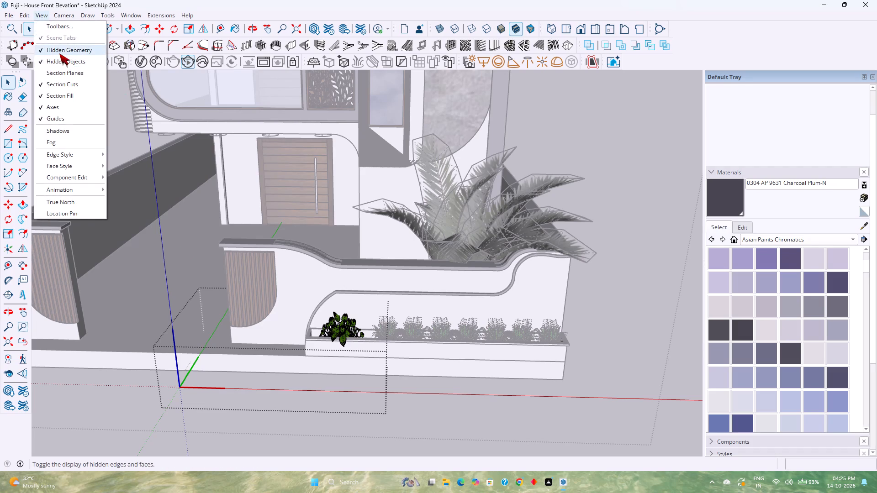
click(59, 53)
click(38, 15)
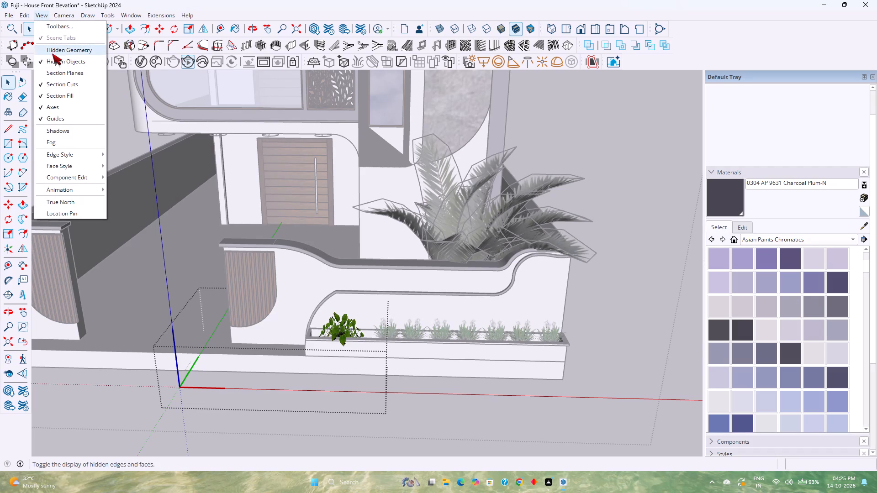
click(53, 60)
key(Escape)
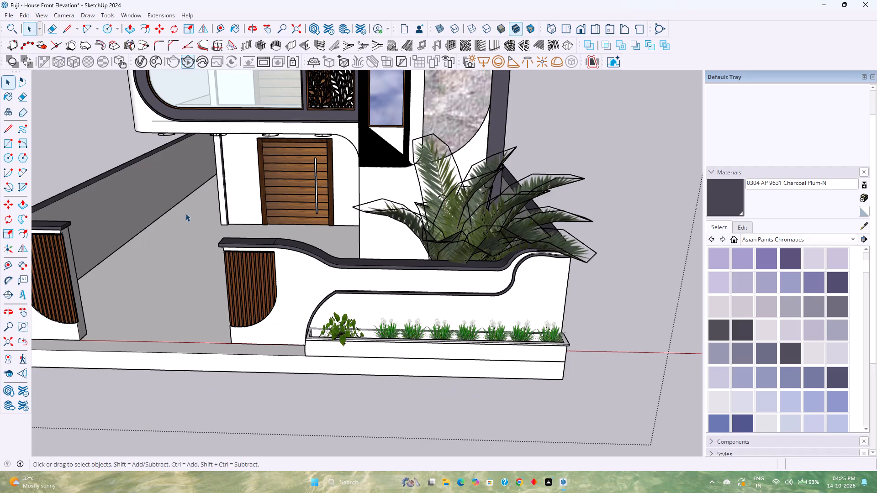
Copy the trailing plant about 1' 8" along the red axis, beside the original in the boundary wall's trough, and deselect it.
click(338, 326)
scroll(333, 328, up, 6)
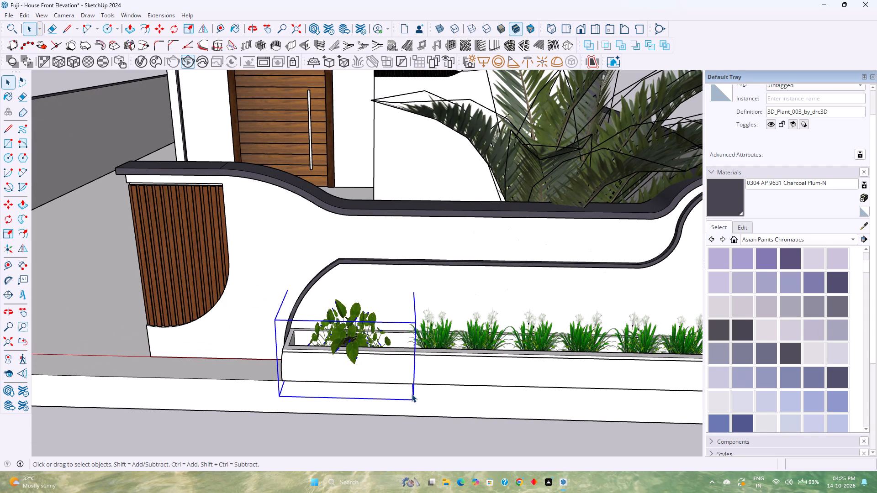
key(m)
click(280, 400)
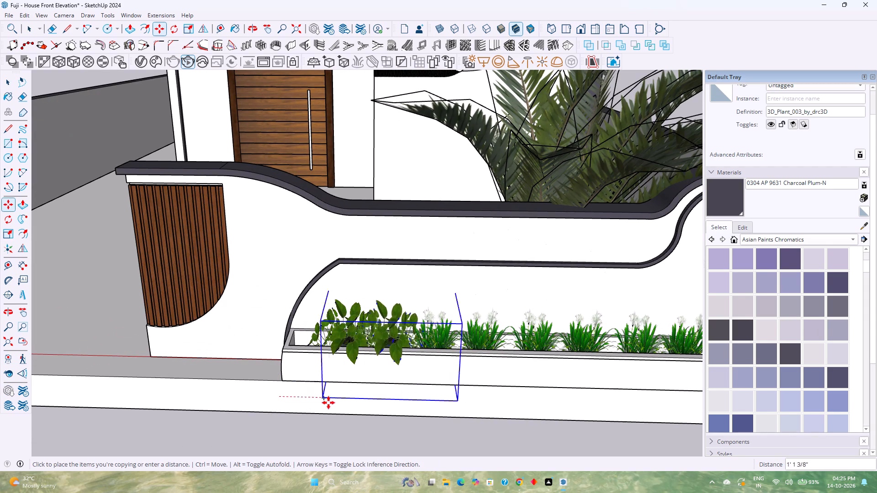
key(Right)
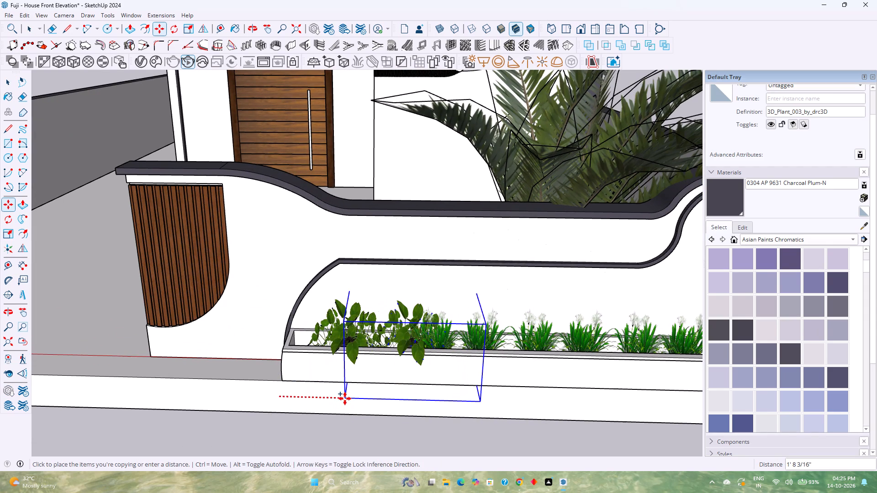
click(345, 399)
key(space)
key(Escape)
scroll(345, 399, down, 3)
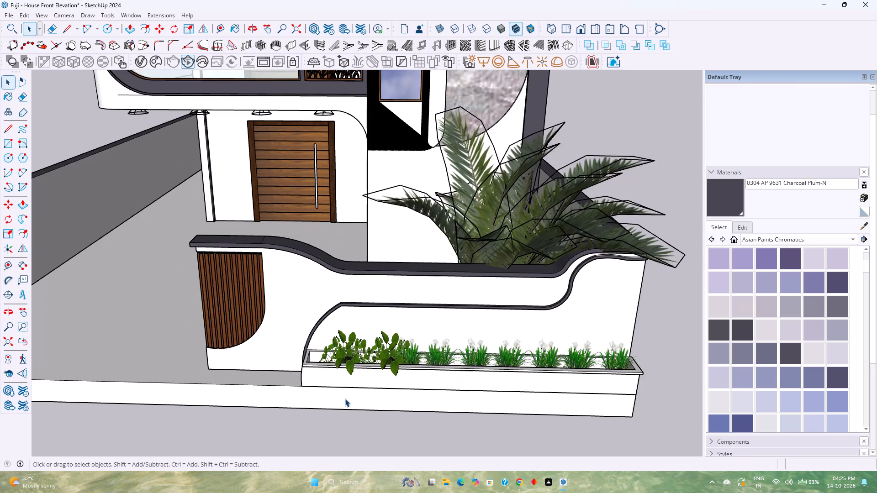
scroll(345, 399, down, 4)
middle_drag(345, 399, 416, 315)
scroll(436, 379, down, 1)
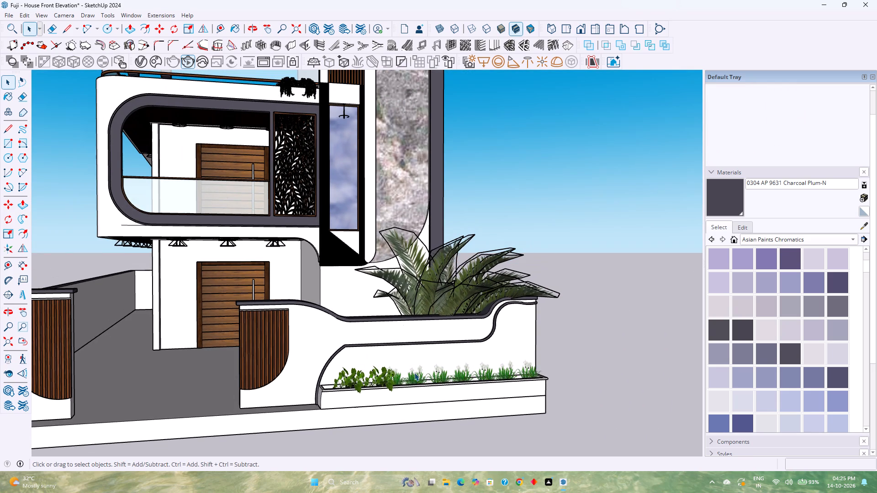
Open 3D Warehouse and browse the Plants models for another plant to use in the front elevation.
click(139, 19)
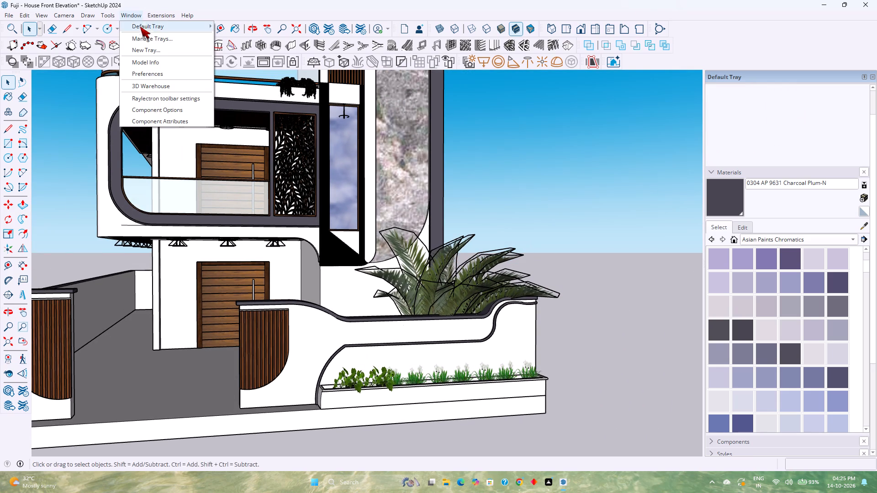
click(151, 79)
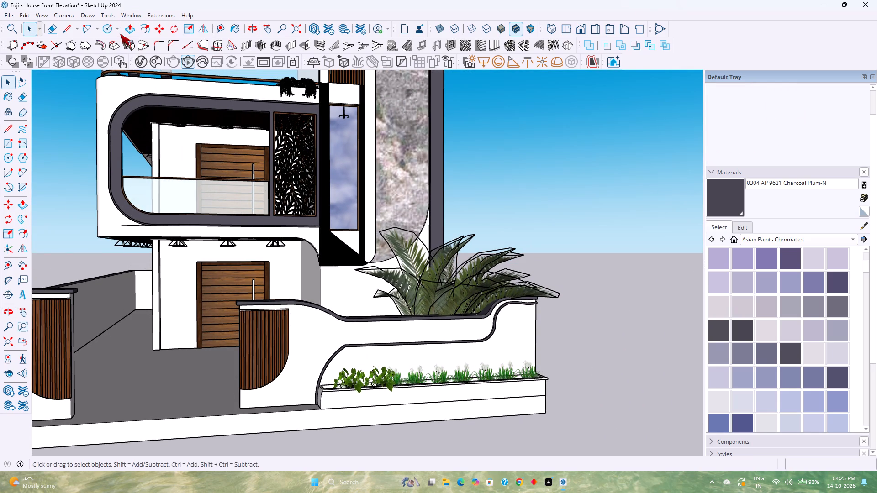
click(127, 14)
click(153, 91)
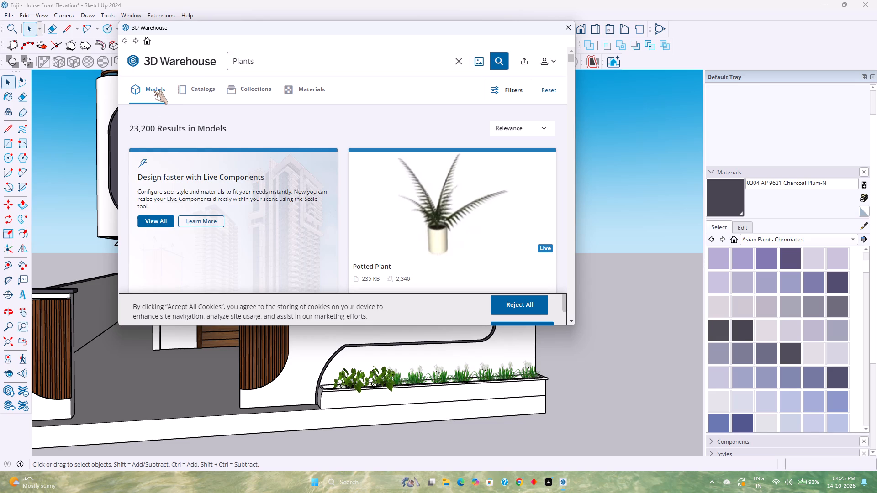
scroll(330, 92, down, 3)
scroll(293, 197, down, 2)
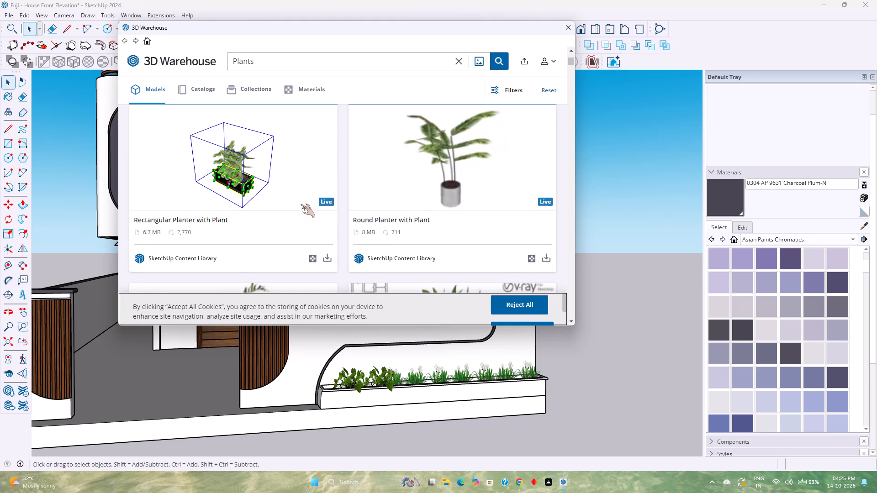
scroll(301, 205, down, 7)
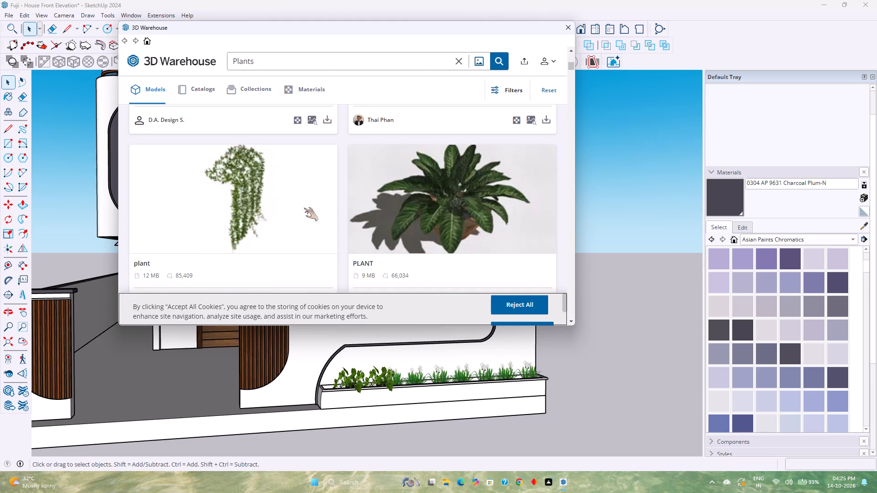
scroll(304, 208, down, 3)
scroll(304, 208, up, 9)
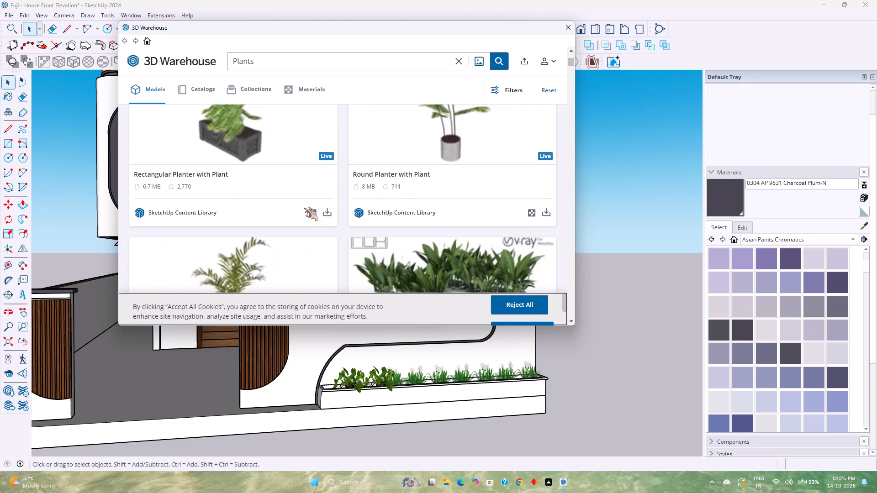
scroll(304, 208, down, 7)
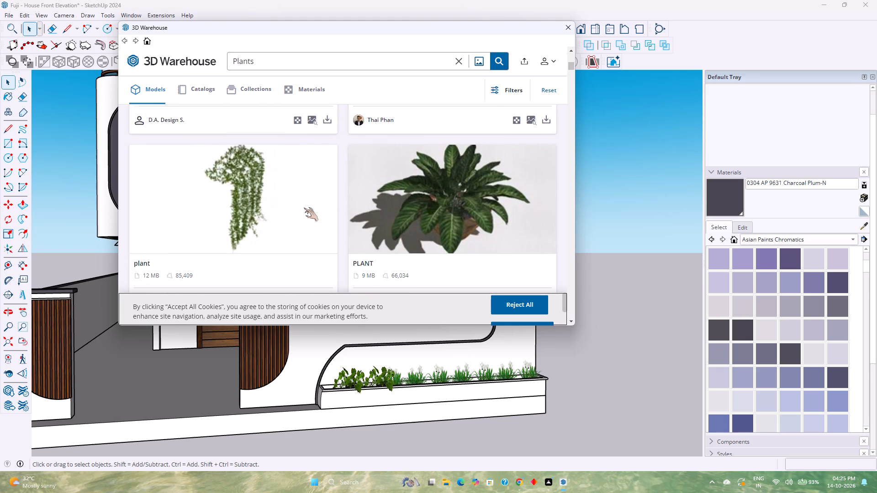
scroll(304, 208, down, 6)
scroll(433, 240, down, 2)
scroll(433, 240, up, 10)
scroll(433, 240, down, 9)
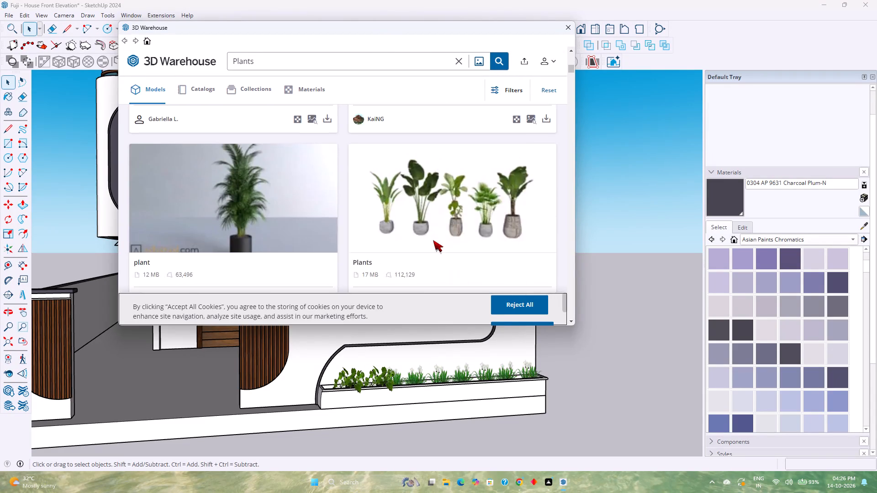
scroll(433, 240, down, 5)
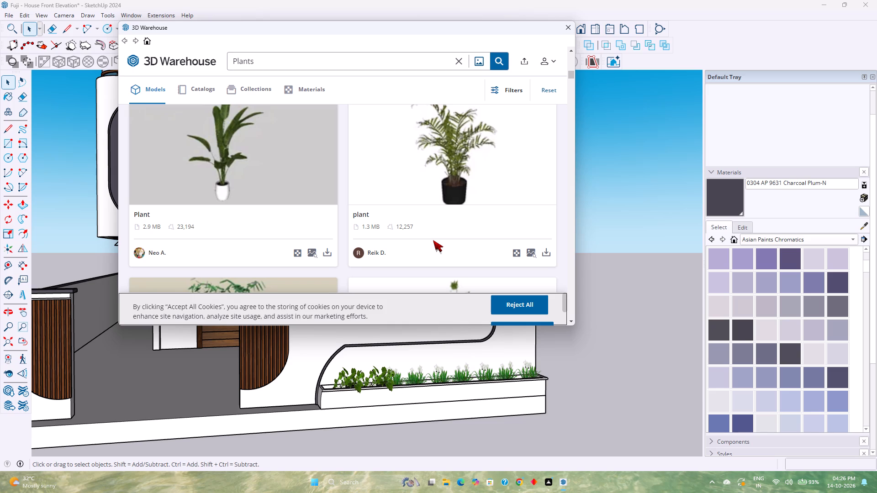
scroll(433, 240, down, 4)
scroll(433, 240, up, 3)
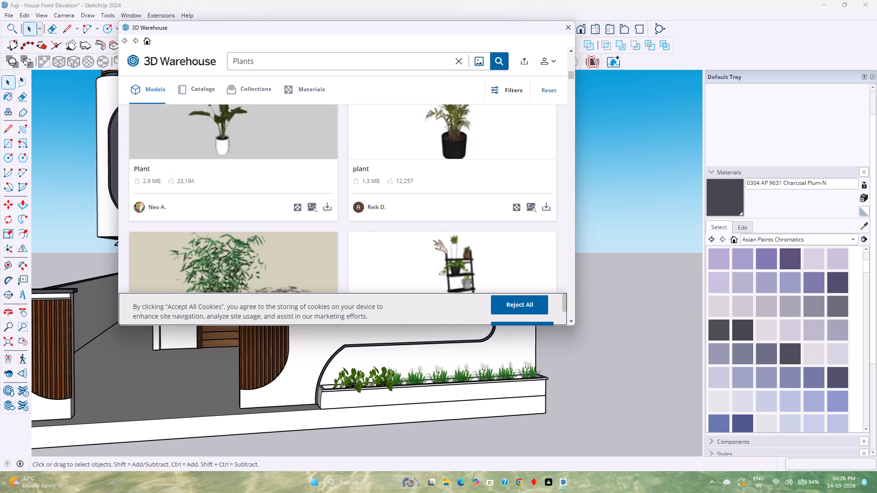
scroll(433, 240, down, 5)
scroll(433, 240, up, 3)
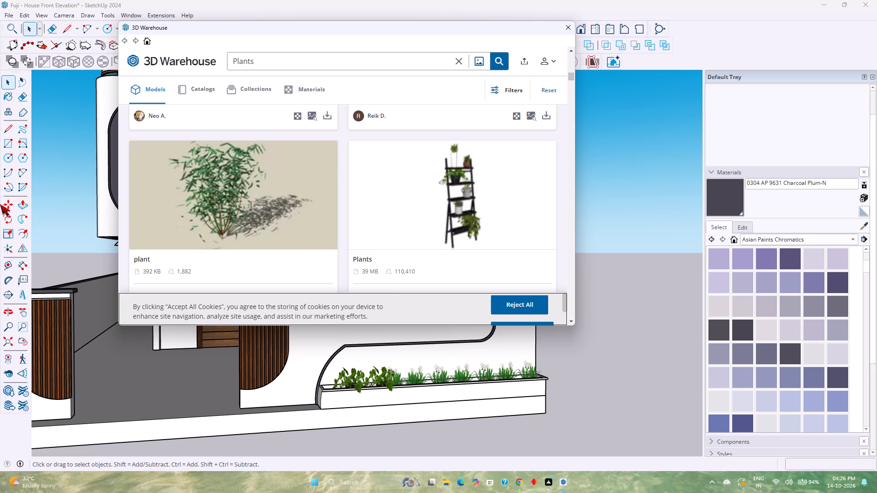
scroll(428, 220, up, 3)
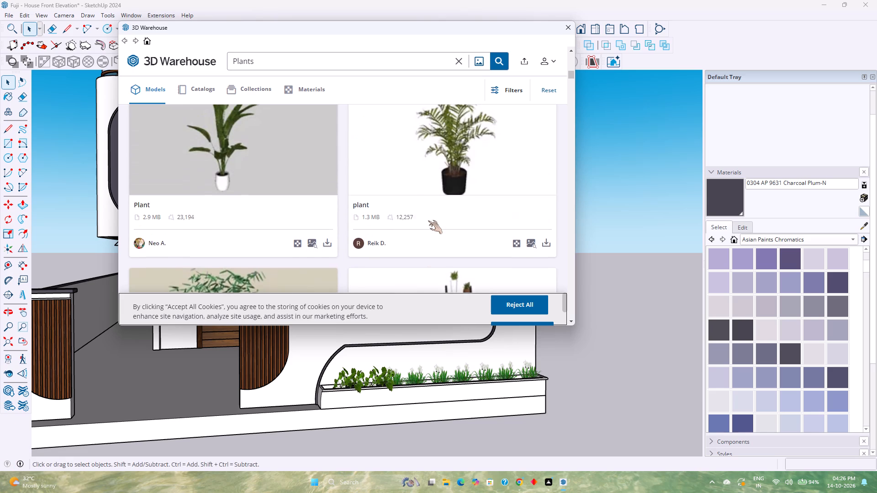
scroll(417, 226, down, 1)
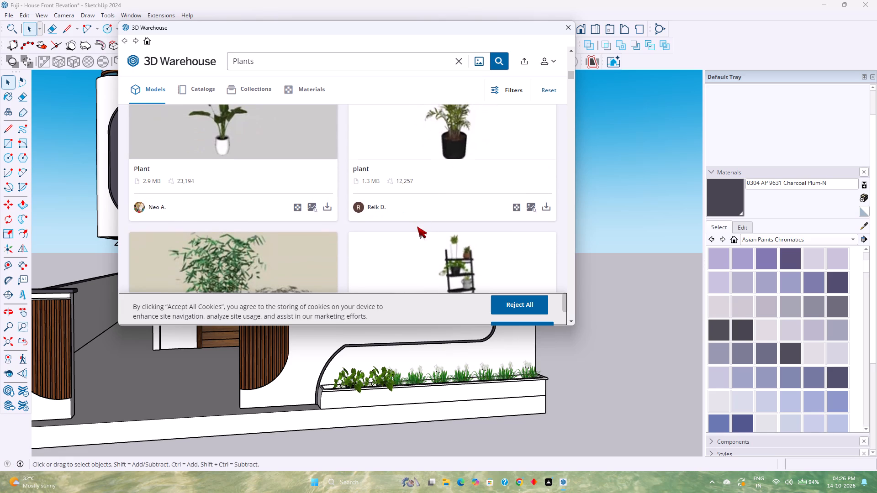
scroll(417, 226, down, 9)
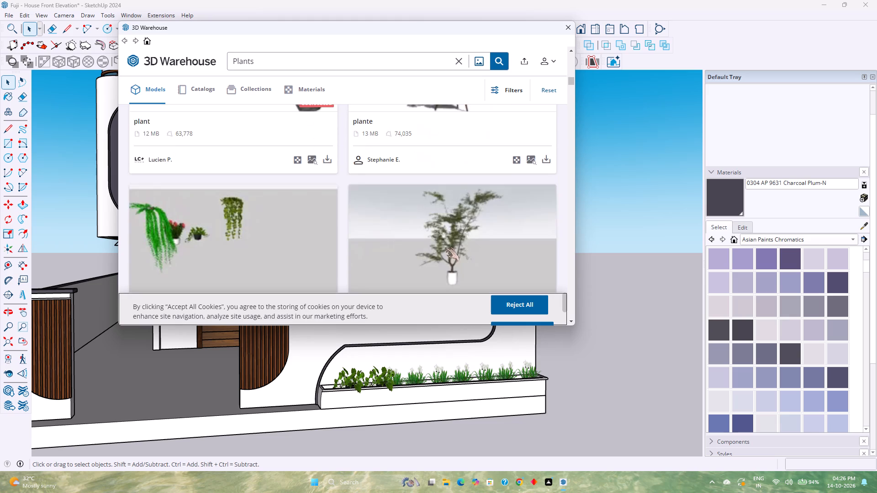
scroll(445, 247, down, 11)
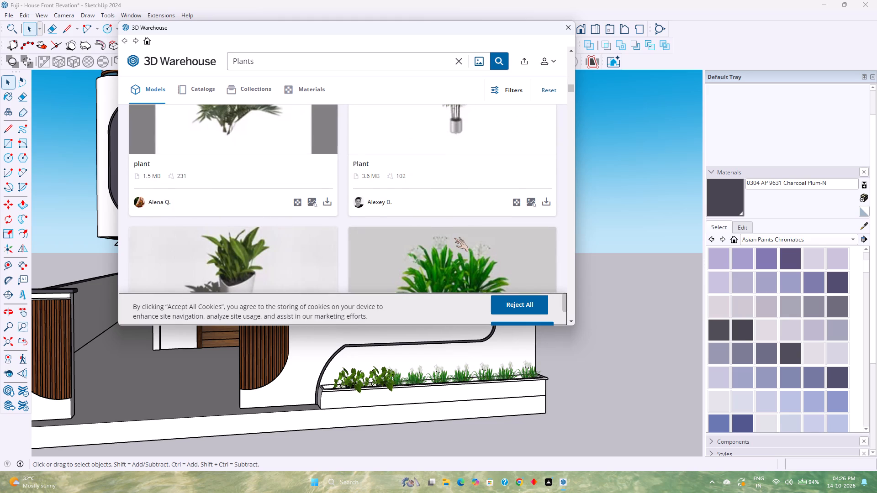
scroll(454, 238, down, 4)
scroll(454, 238, up, 2)
scroll(454, 238, down, 2)
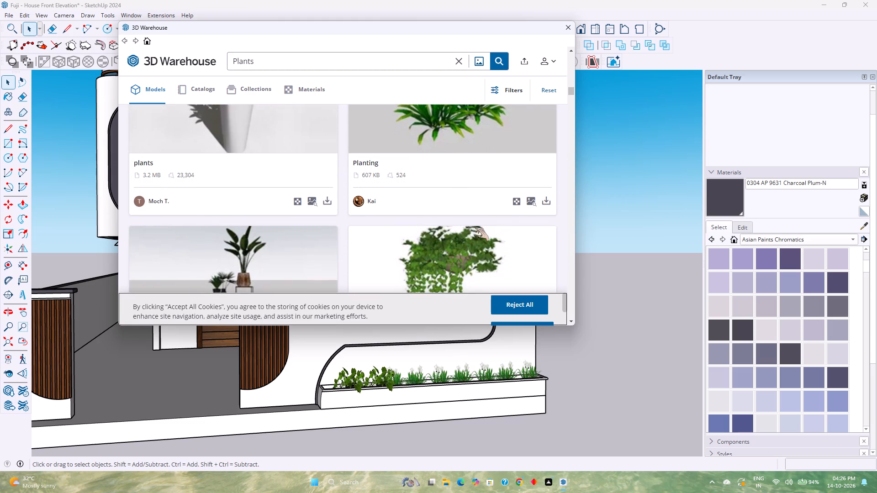
scroll(475, 227, down, 2)
scroll(475, 227, up, 2)
scroll(475, 227, down, 1)
scroll(475, 227, up, 6)
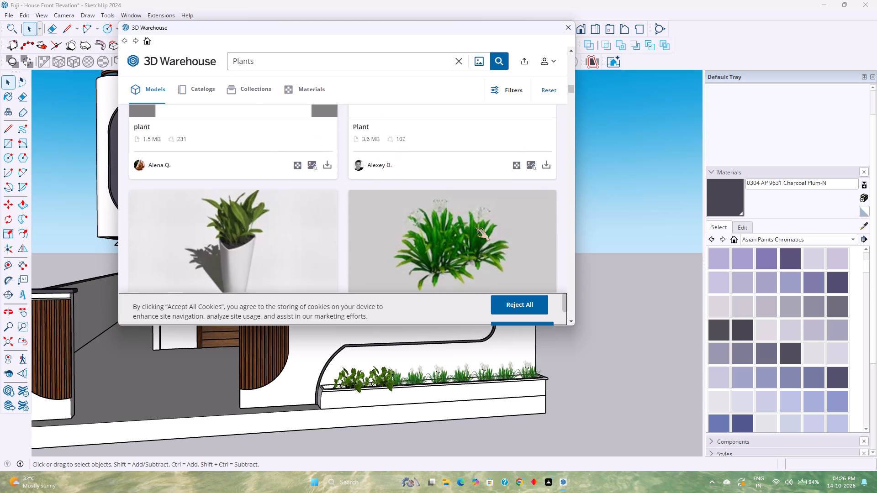
scroll(475, 227, up, 2)
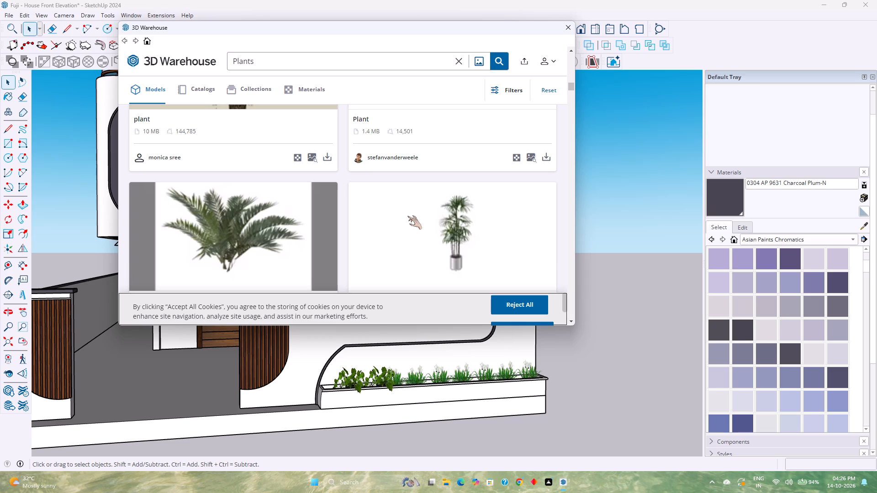
scroll(447, 224, up, 1)
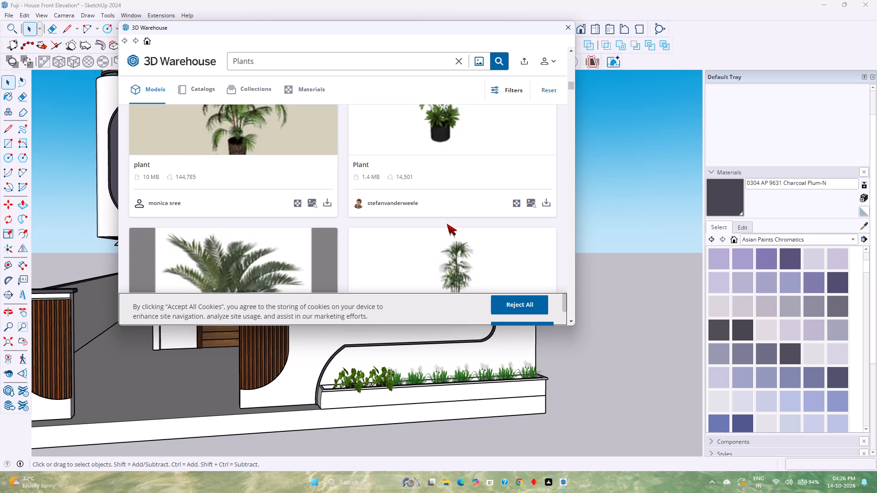
scroll(447, 224, up, 2)
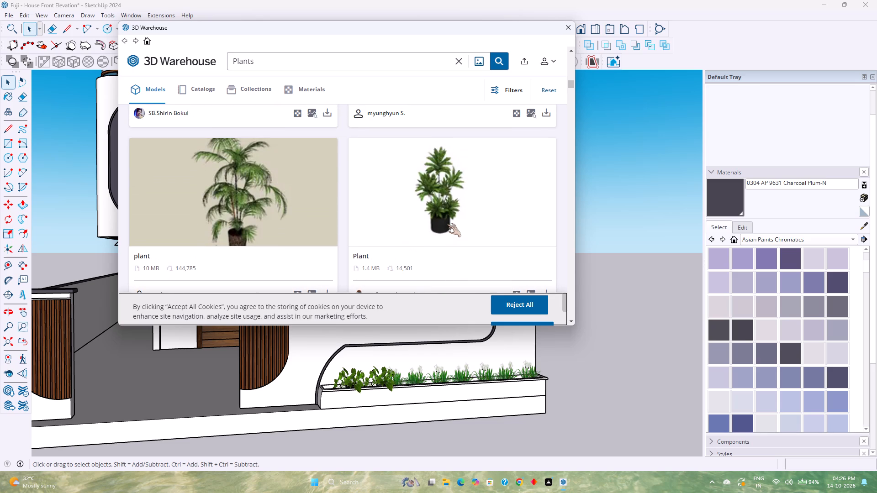
scroll(447, 224, down, 1)
scroll(447, 224, up, 3)
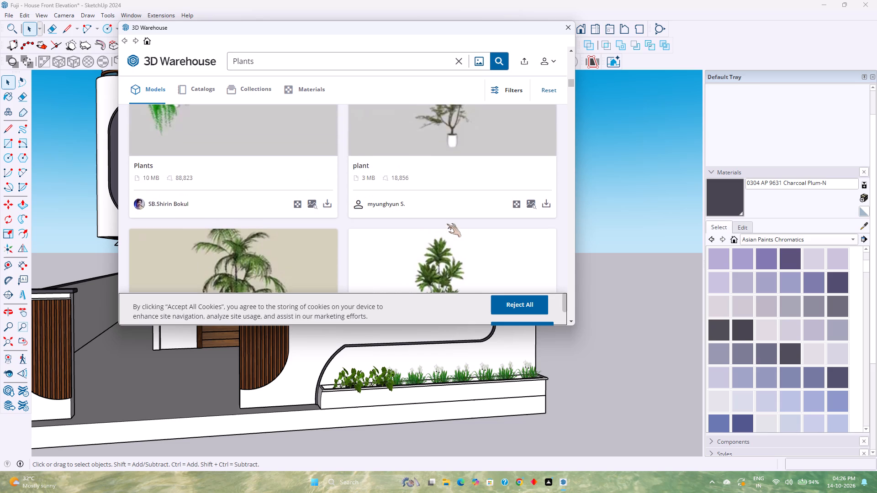
scroll(447, 224, up, 11)
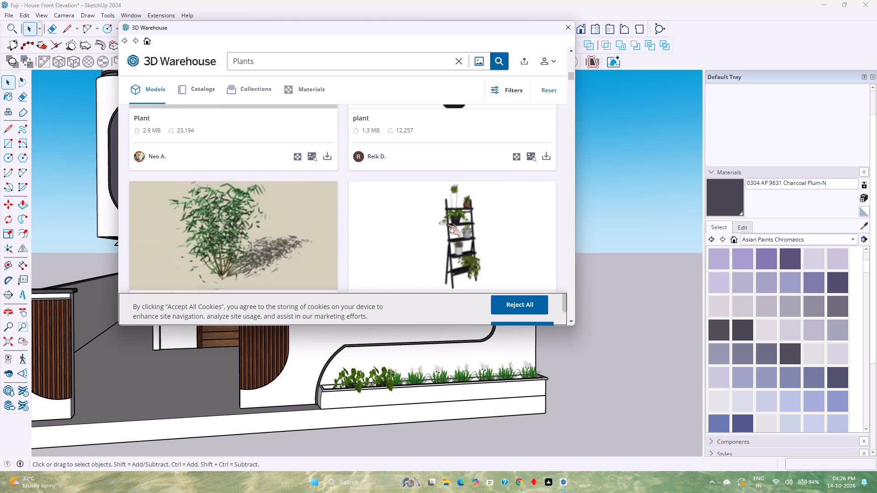
scroll(447, 224, down, 1)
scroll(447, 224, up, 10)
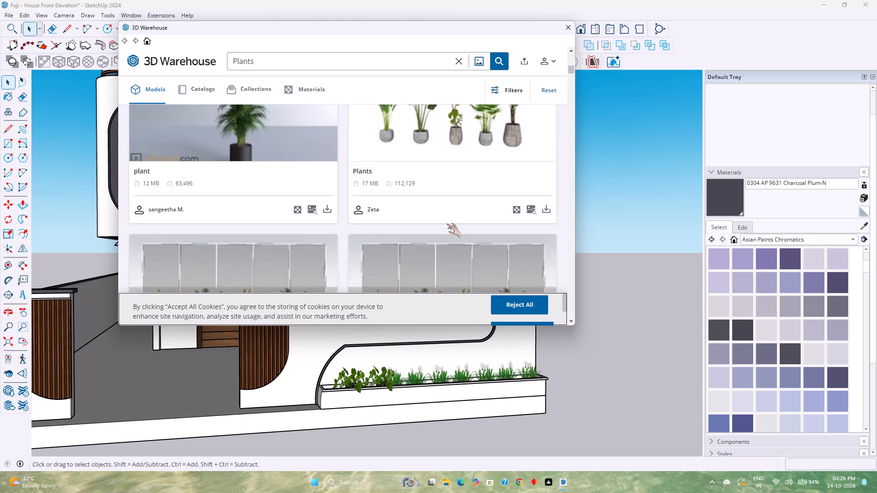
scroll(447, 224, up, 8)
scroll(447, 224, down, 3)
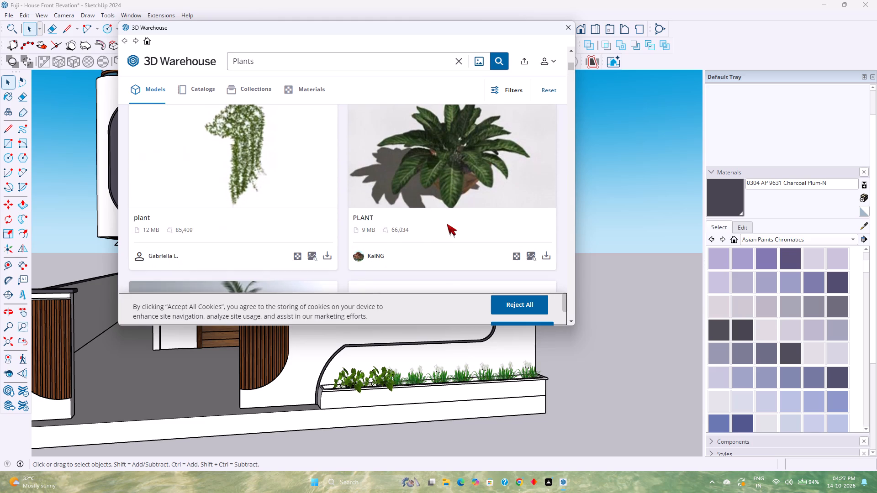
Load the 9 MB potted PLANT model from 3D Warehouse into the model and place it beside the house.
click(549, 256)
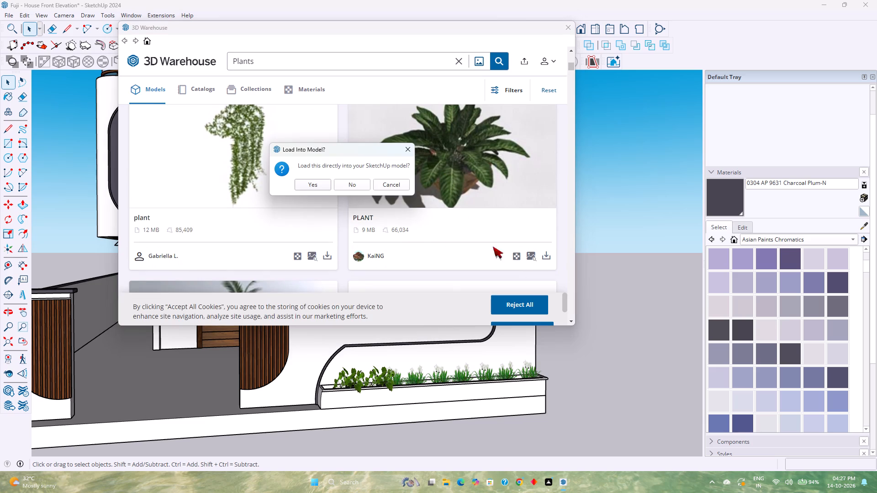
click(326, 182)
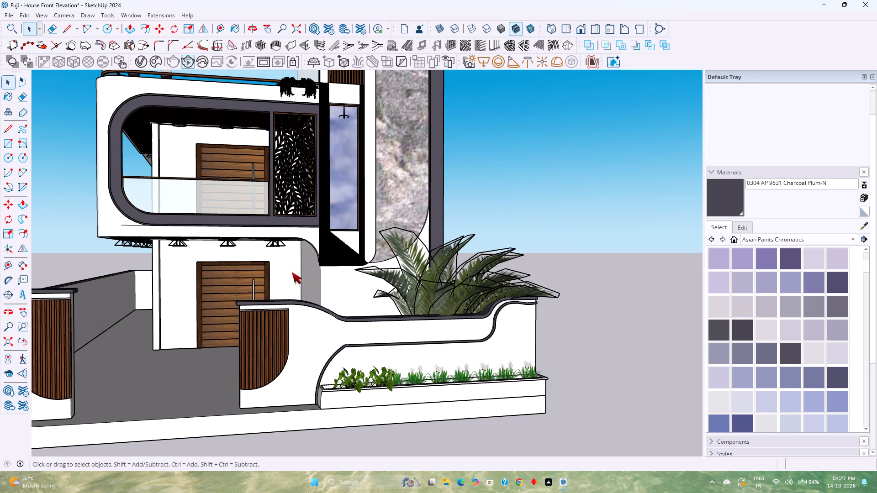
scroll(345, 338, down, 6)
scroll(345, 338, up, 5)
scroll(345, 338, down, 3)
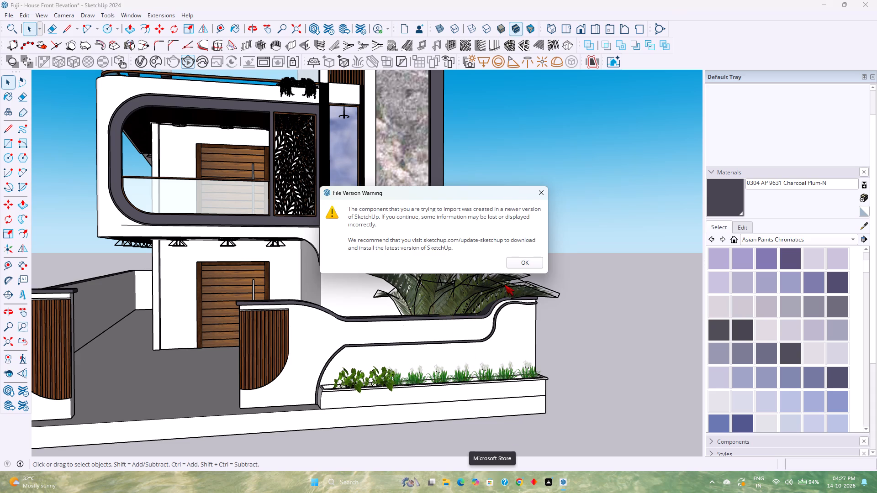
click(523, 265)
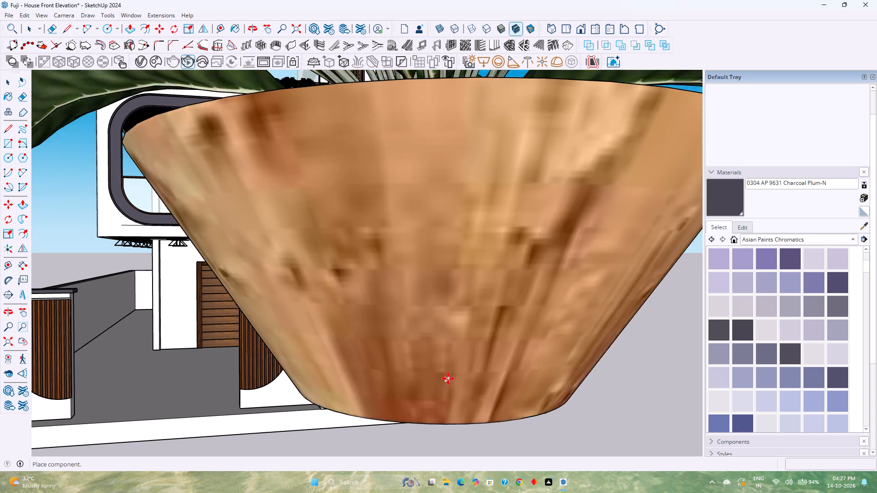
scroll(456, 390, down, 15)
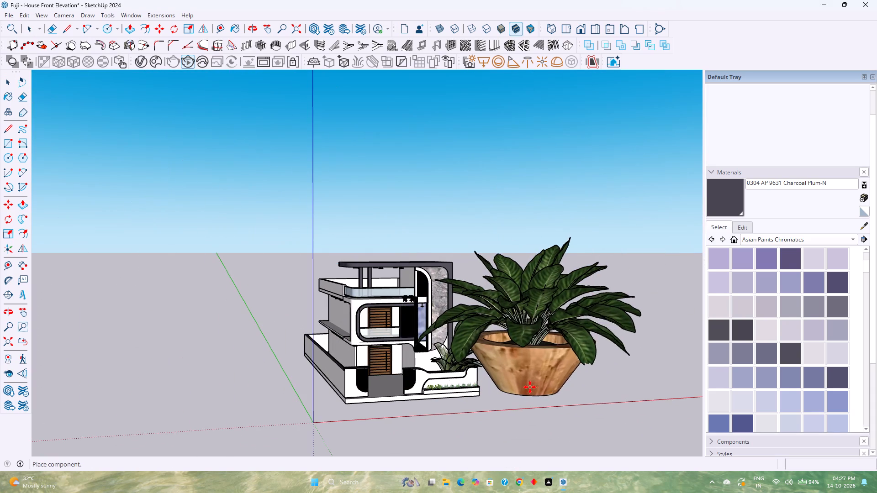
click(562, 384)
middle_drag(562, 384, 427, 398)
middle_click(427, 398)
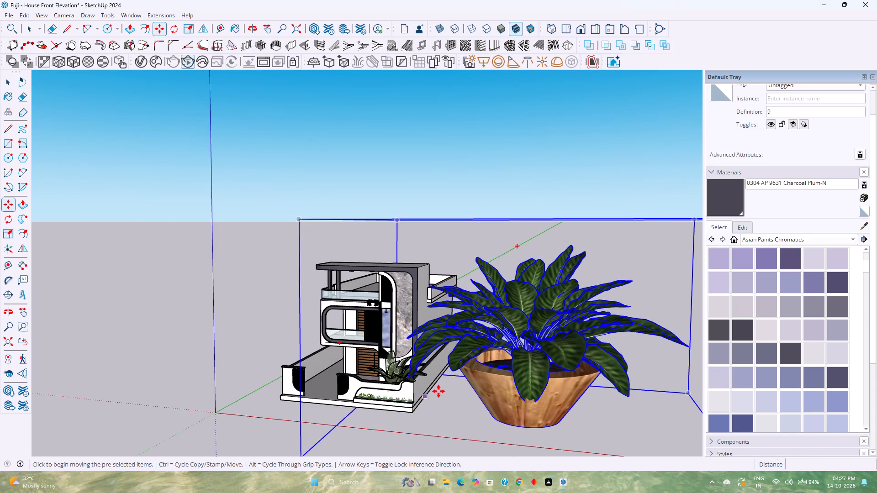
Scale the imported potted plant down uniformly by about 0.12, and then again by about 0.32.
key(s)
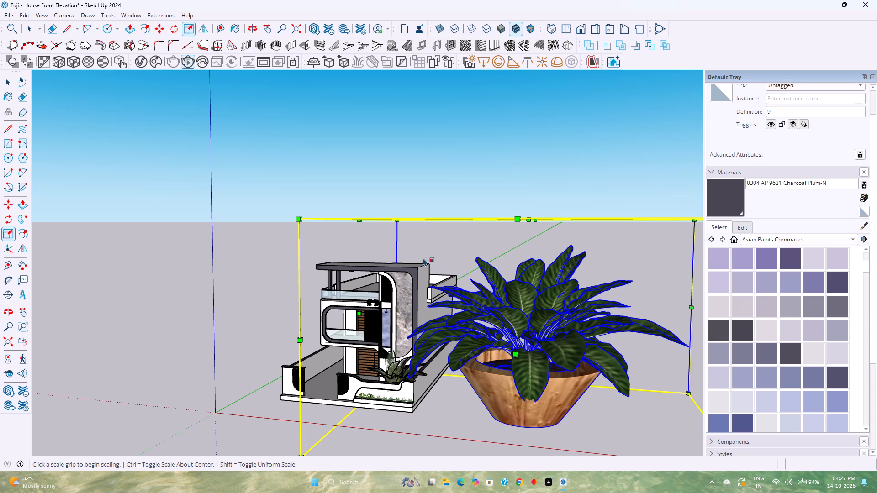
click(395, 221)
scroll(555, 389, down, 4)
shift+middle_drag(555, 389, 469, 351)
shift+middle_click(467, 349)
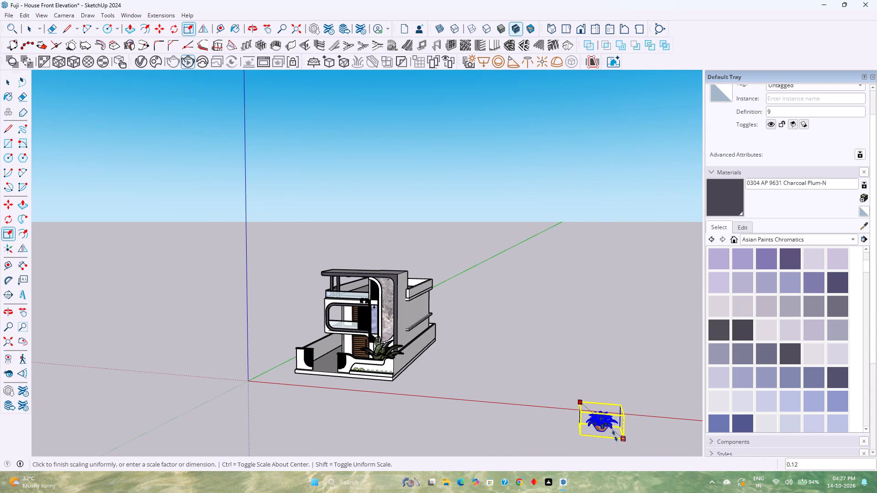
scroll(626, 439, up, 15)
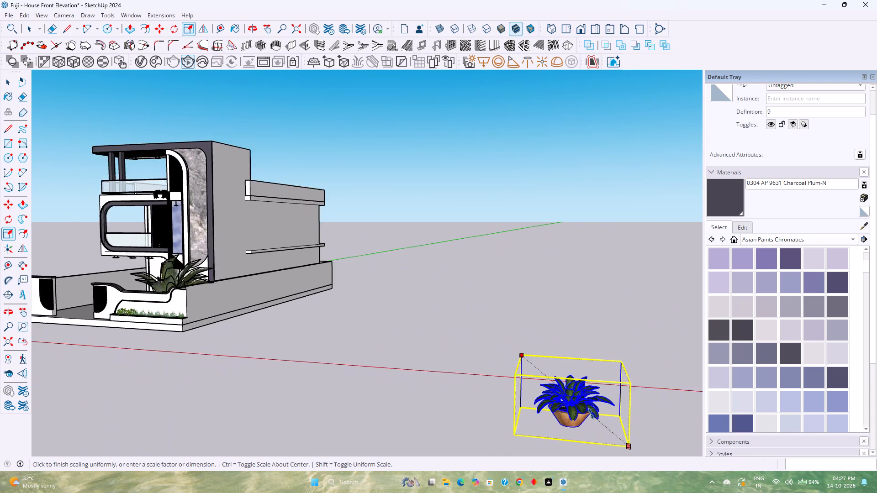
scroll(591, 414, up, 5)
shift+middle_drag(591, 414, 525, 398)
shift+middle_drag(514, 397, 508, 386)
shift+middle_drag(508, 378, 508, 373)
shift+middle_drag(519, 334, 524, 320)
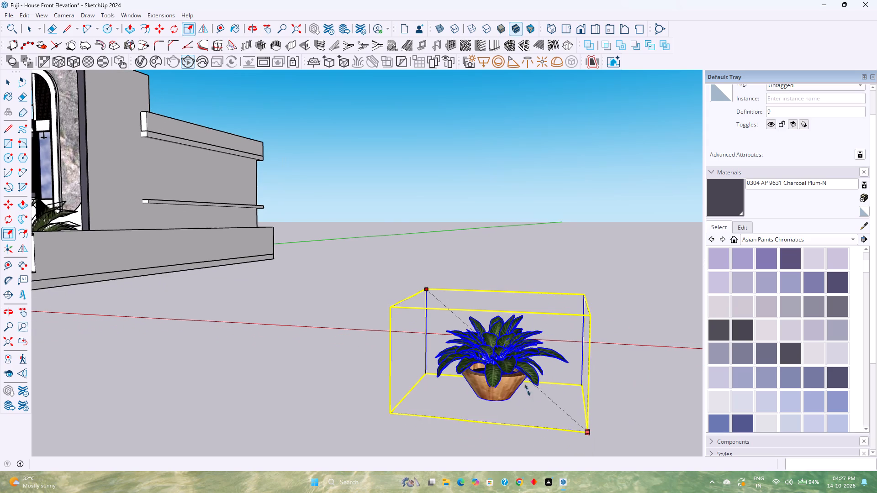
click(562, 405)
click(425, 290)
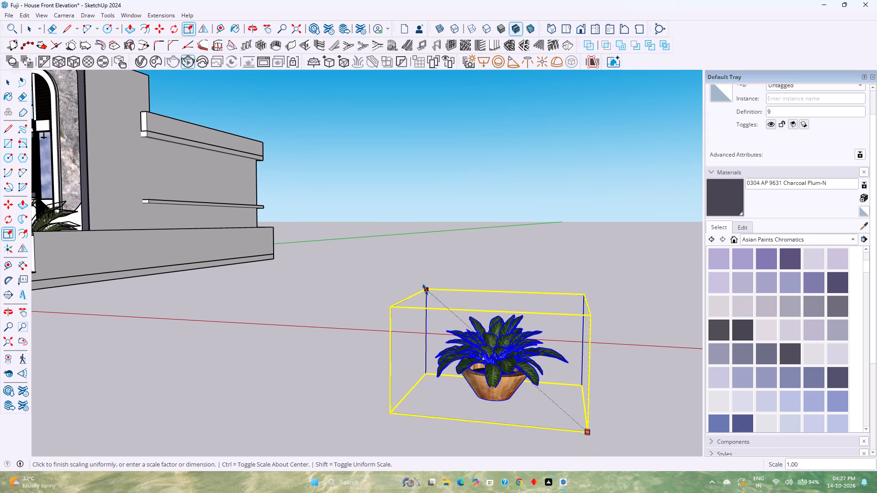
click(530, 370)
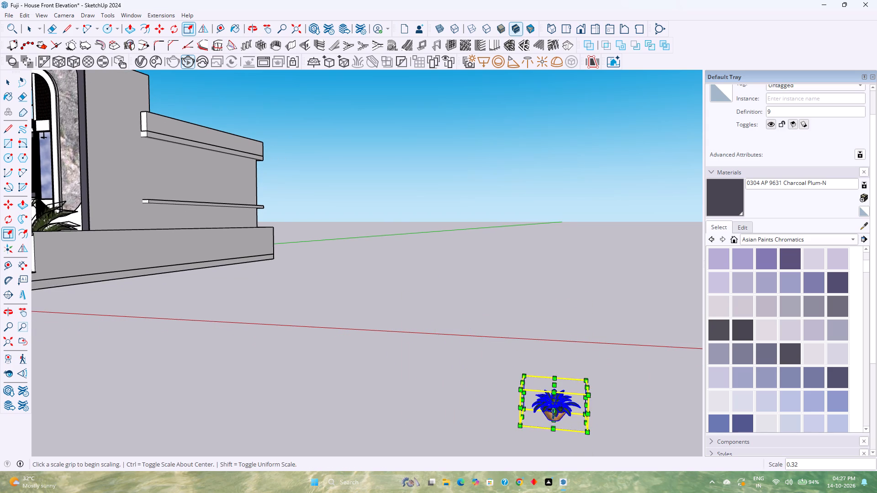
key(space)
Cut the scaled potted plant, open the house group for editing and paste the plant inside it.
key(ctrl+x)
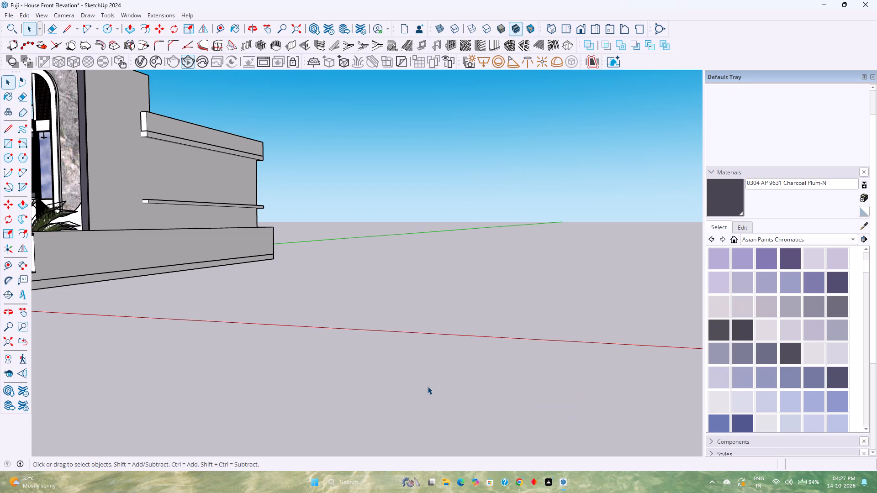
scroll(417, 383, down, 8)
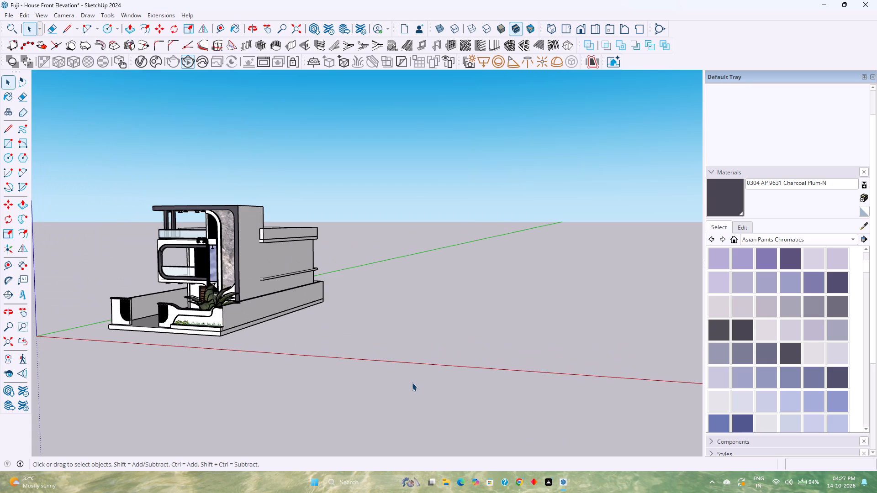
shift+middle_drag(385, 372, 629, 473)
shift+middle_click(629, 473)
scroll(415, 388, up, 6)
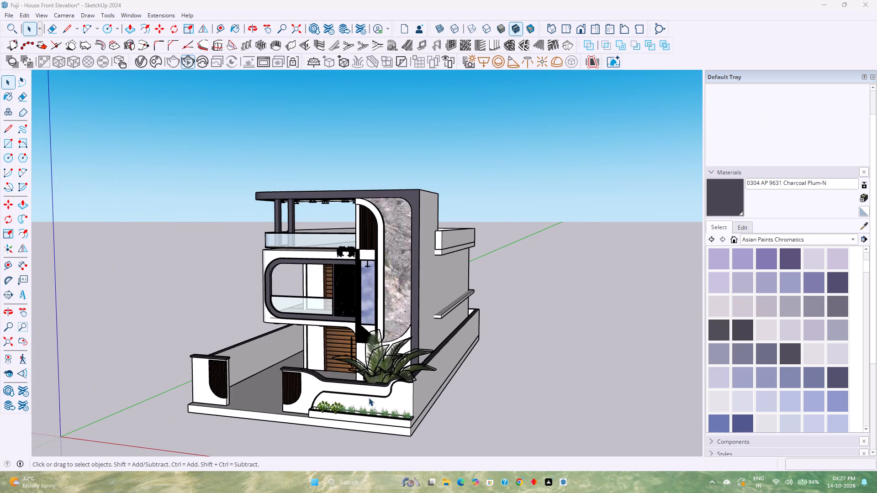
double_click(359, 411)
scroll(359, 411, up, 3)
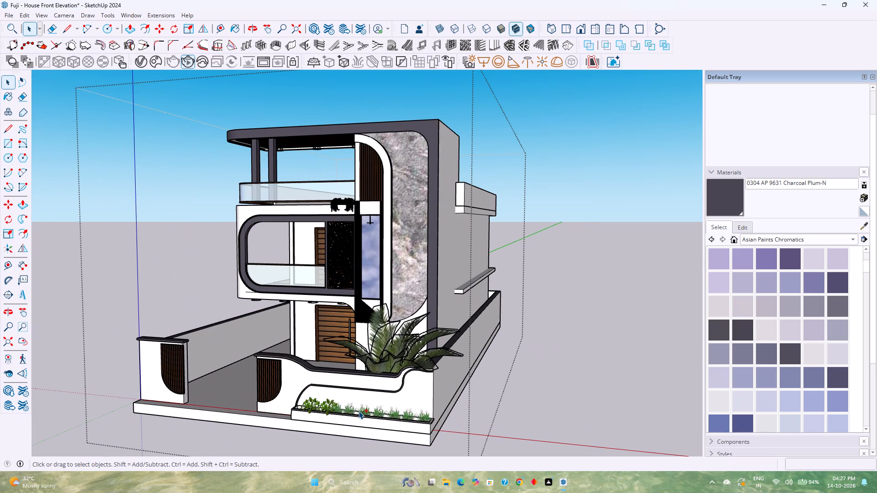
key(ctrl+v)
scroll(345, 404, down, 3)
scroll(345, 404, up, 3)
scroll(345, 404, down, 3)
scroll(345, 404, up, 3)
scroll(345, 404, down, 2)
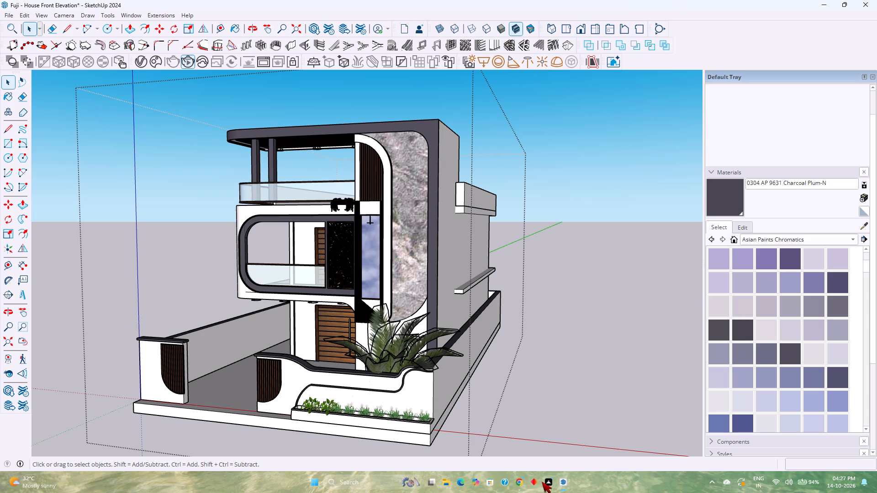